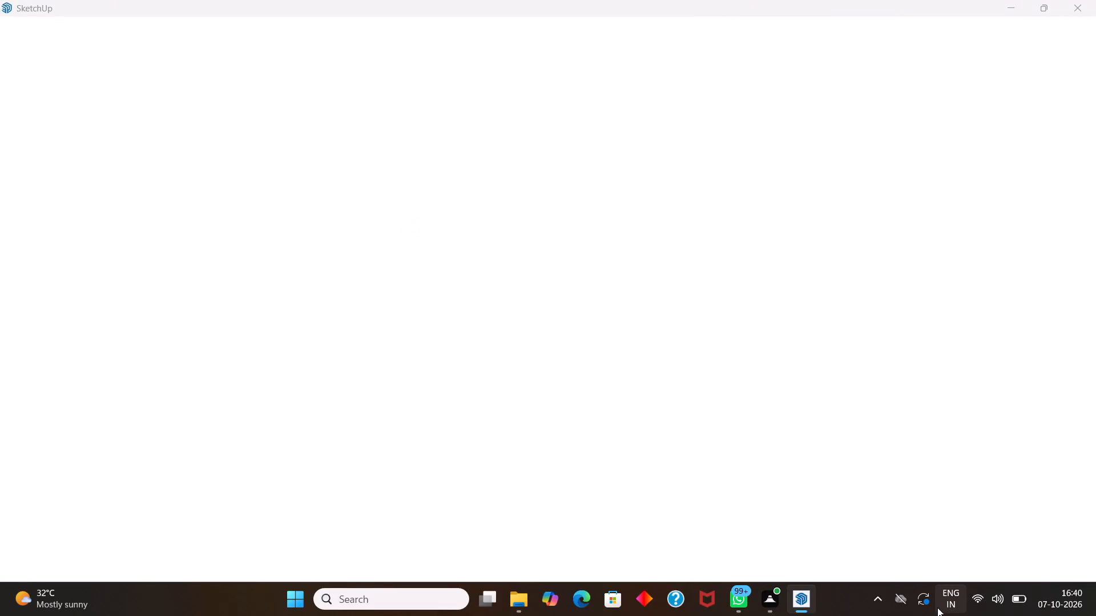
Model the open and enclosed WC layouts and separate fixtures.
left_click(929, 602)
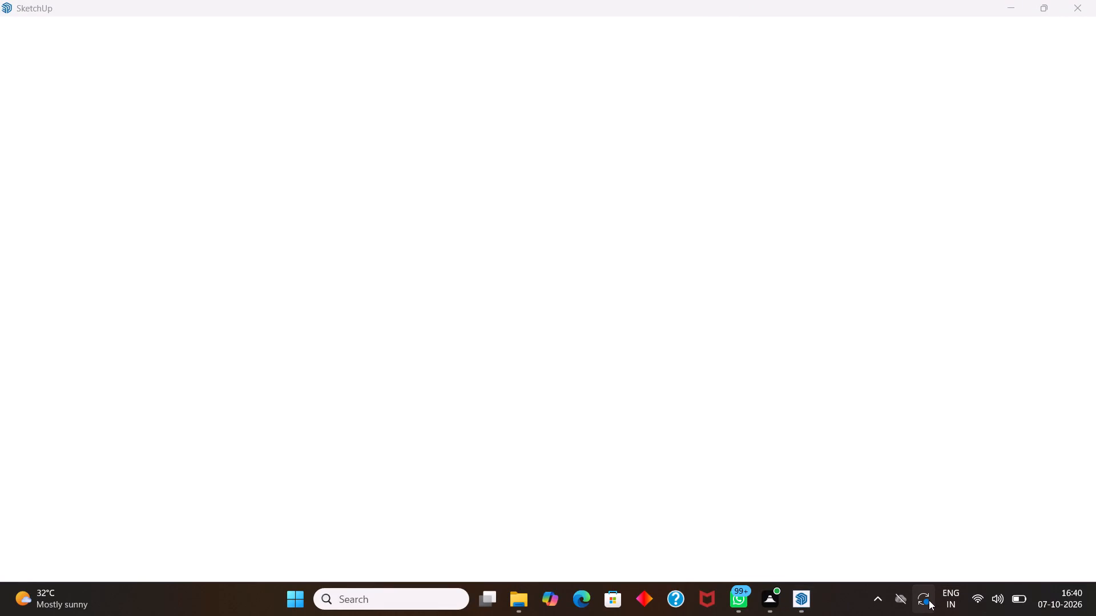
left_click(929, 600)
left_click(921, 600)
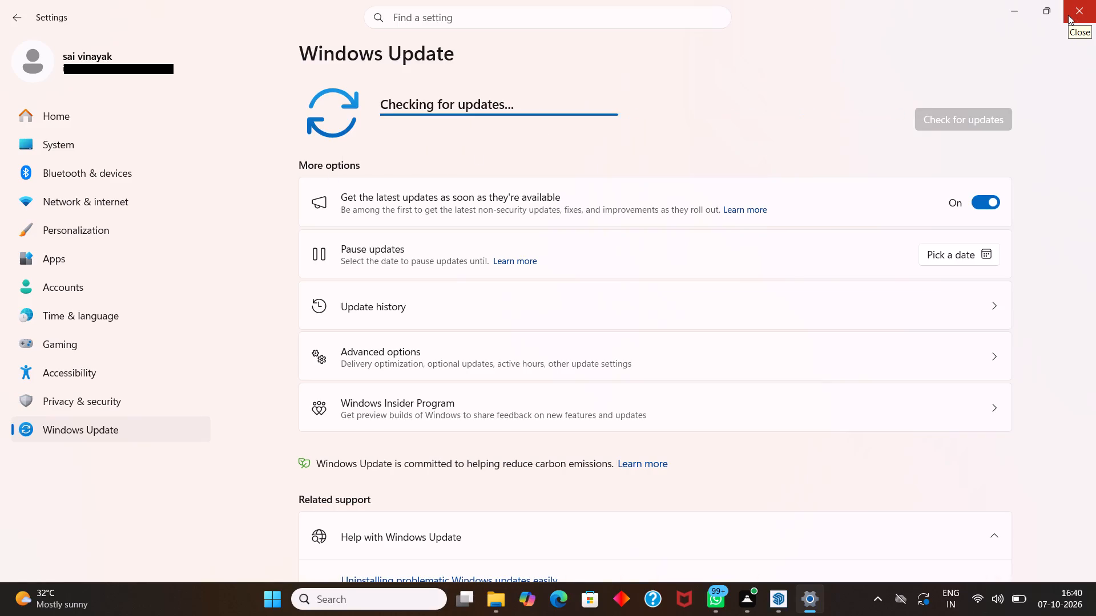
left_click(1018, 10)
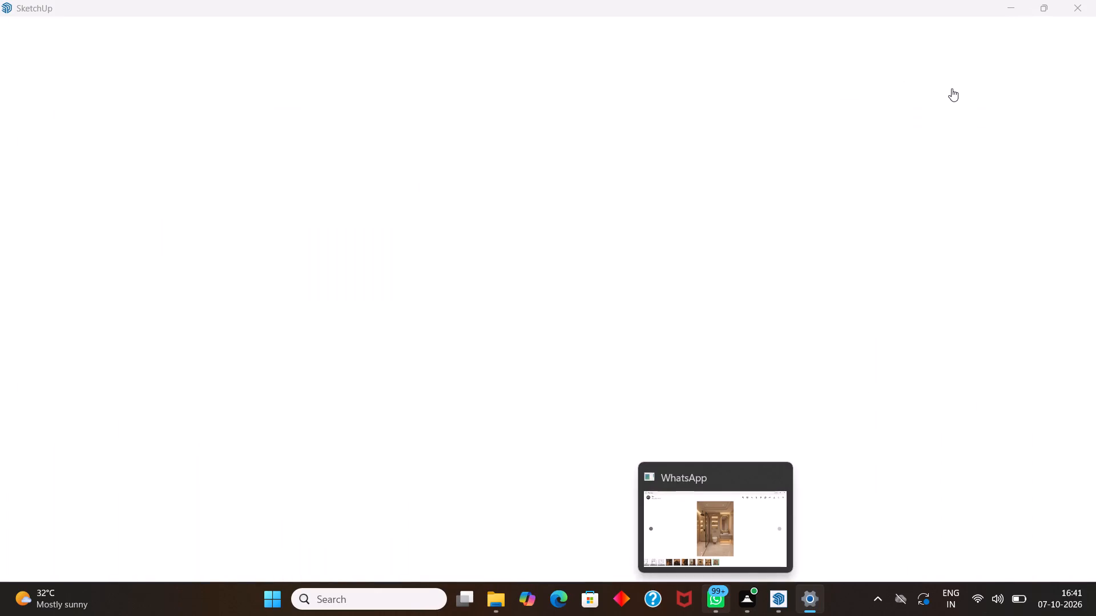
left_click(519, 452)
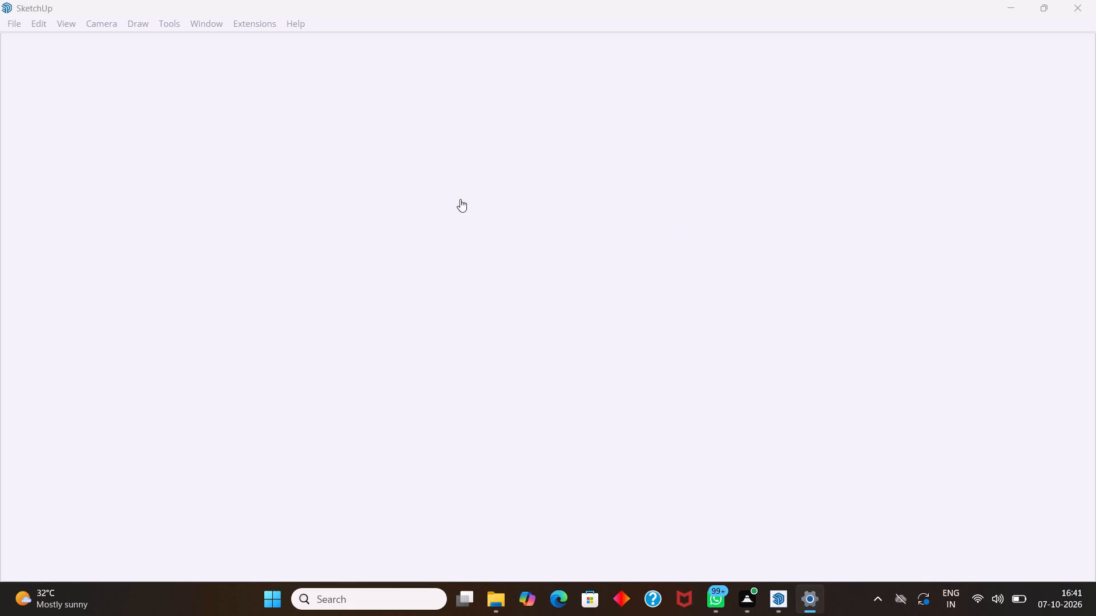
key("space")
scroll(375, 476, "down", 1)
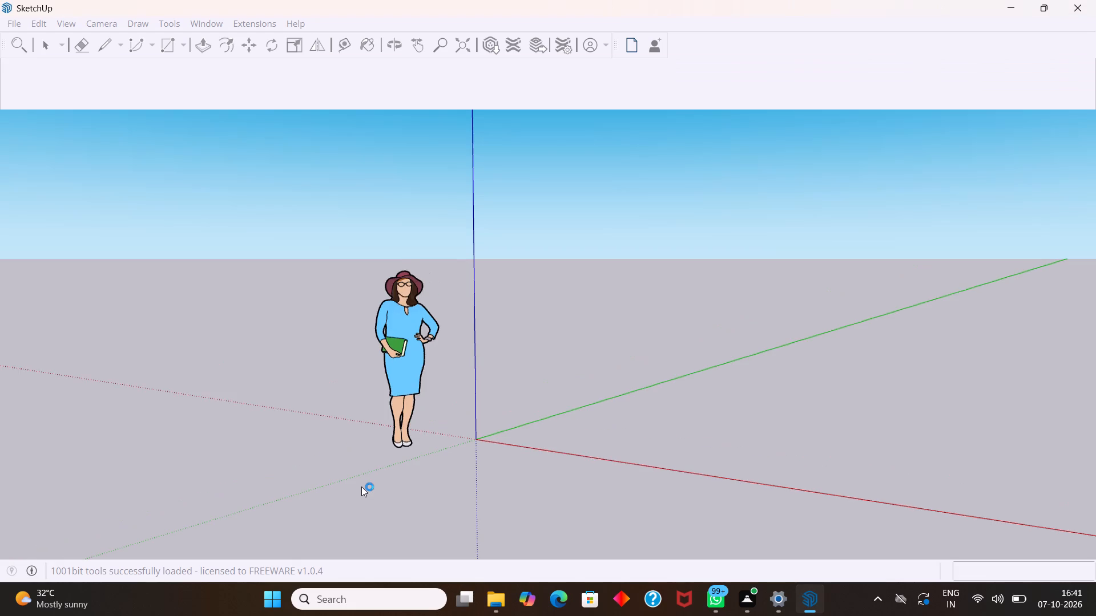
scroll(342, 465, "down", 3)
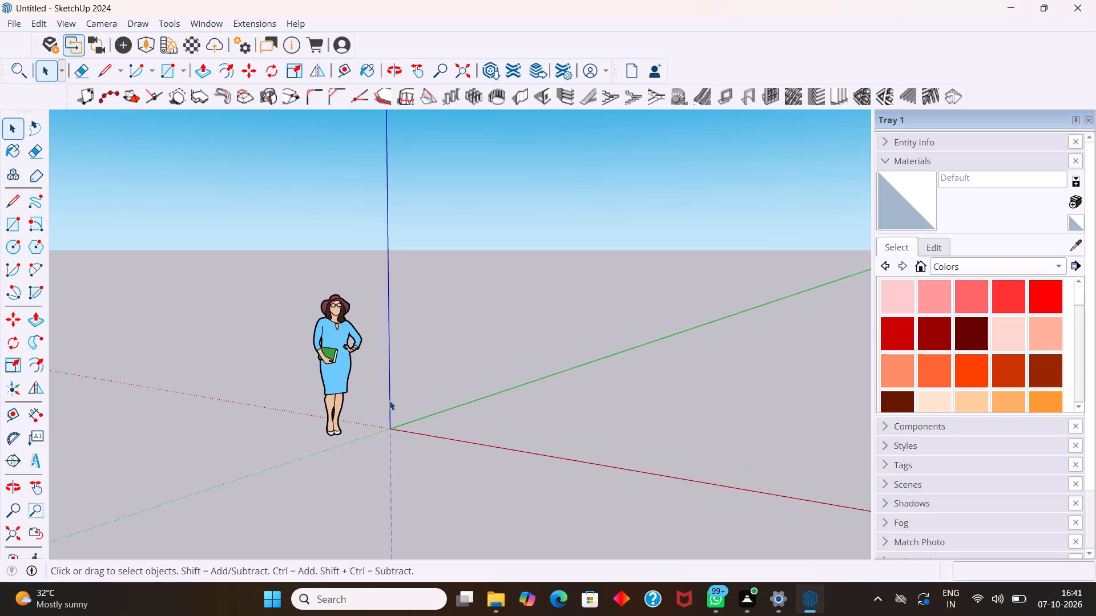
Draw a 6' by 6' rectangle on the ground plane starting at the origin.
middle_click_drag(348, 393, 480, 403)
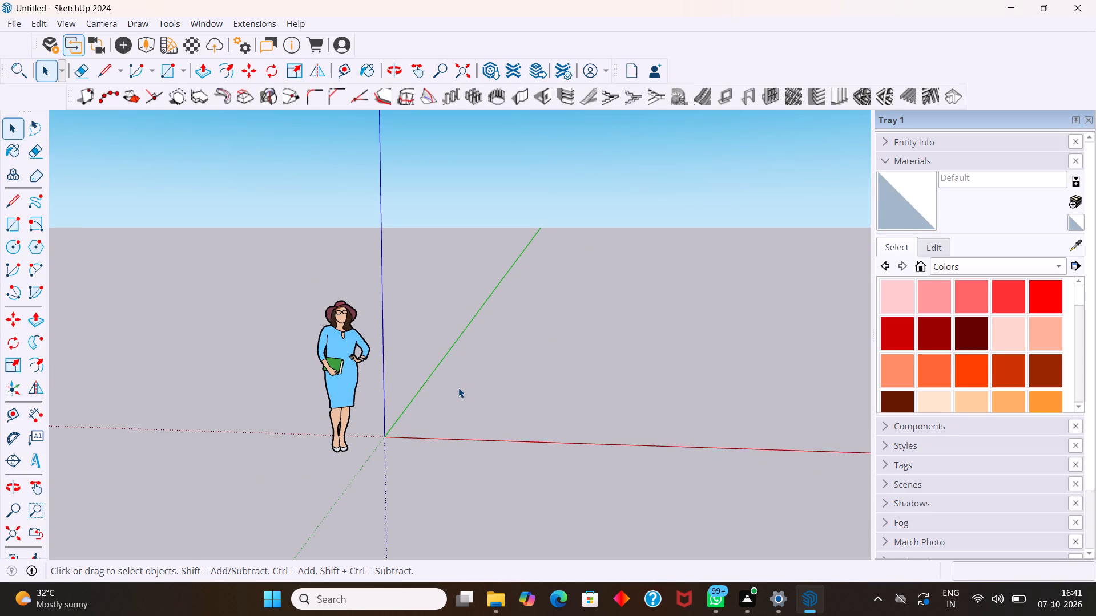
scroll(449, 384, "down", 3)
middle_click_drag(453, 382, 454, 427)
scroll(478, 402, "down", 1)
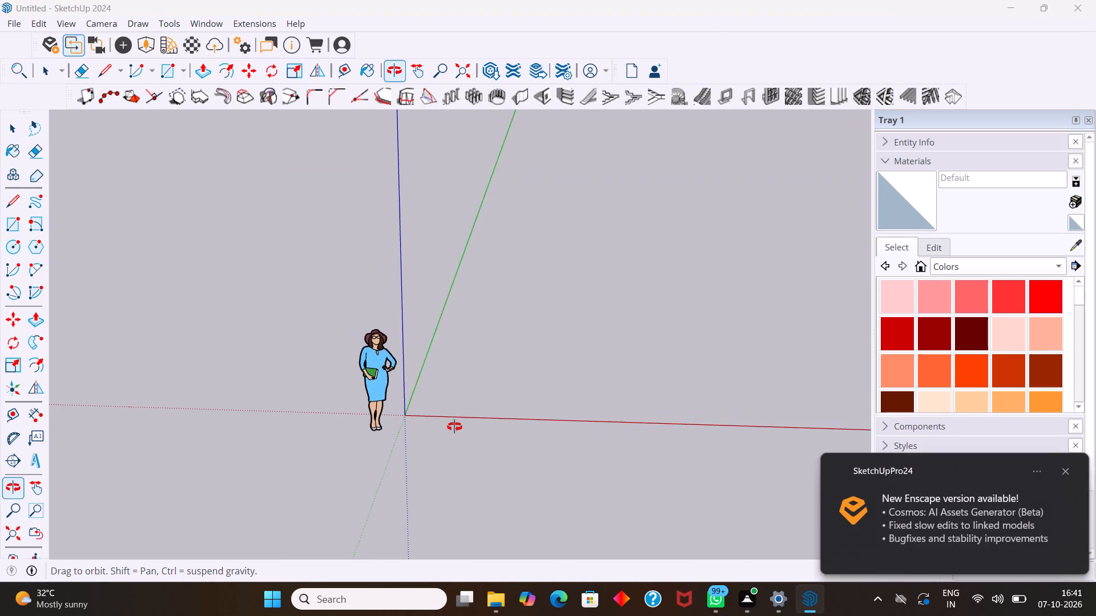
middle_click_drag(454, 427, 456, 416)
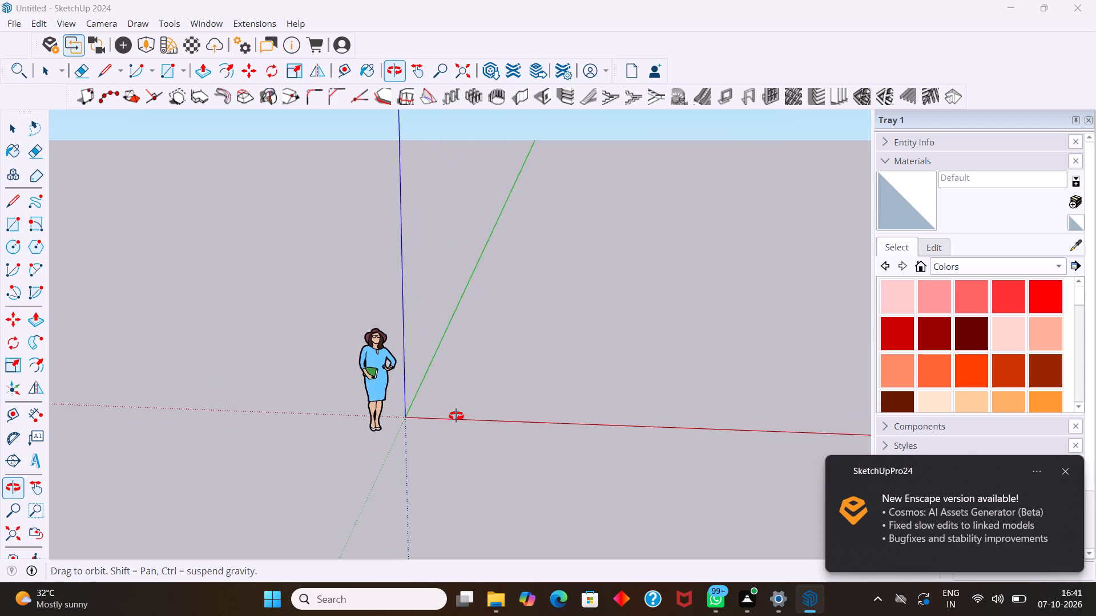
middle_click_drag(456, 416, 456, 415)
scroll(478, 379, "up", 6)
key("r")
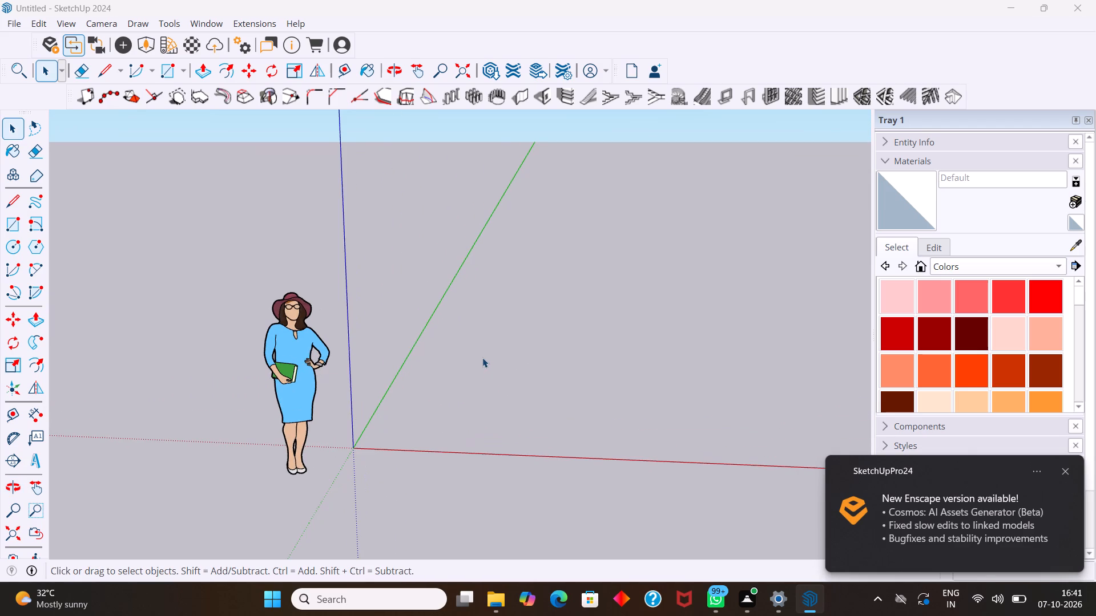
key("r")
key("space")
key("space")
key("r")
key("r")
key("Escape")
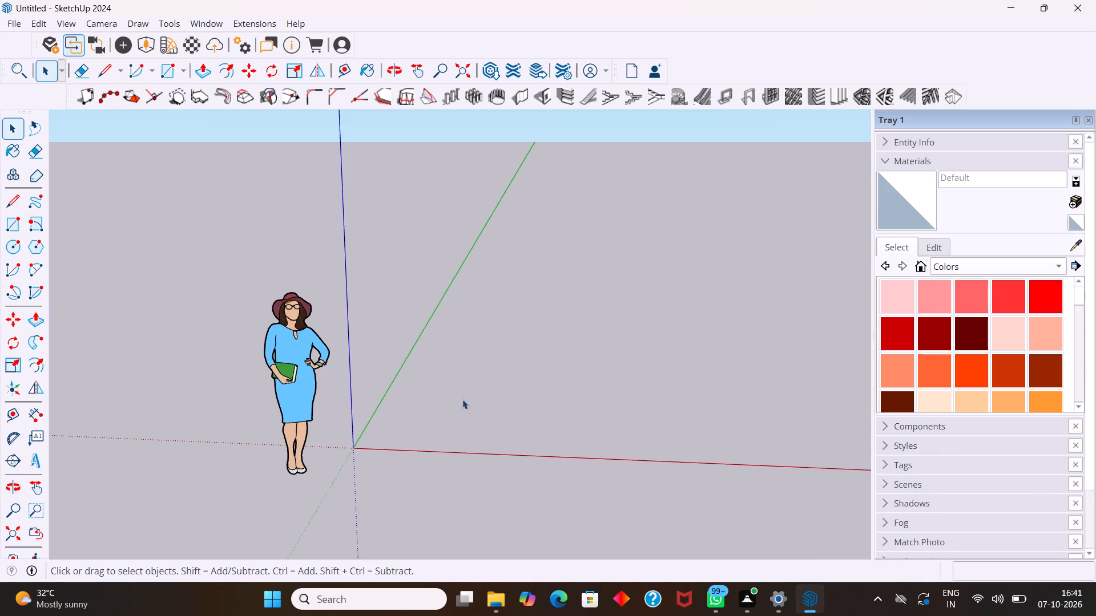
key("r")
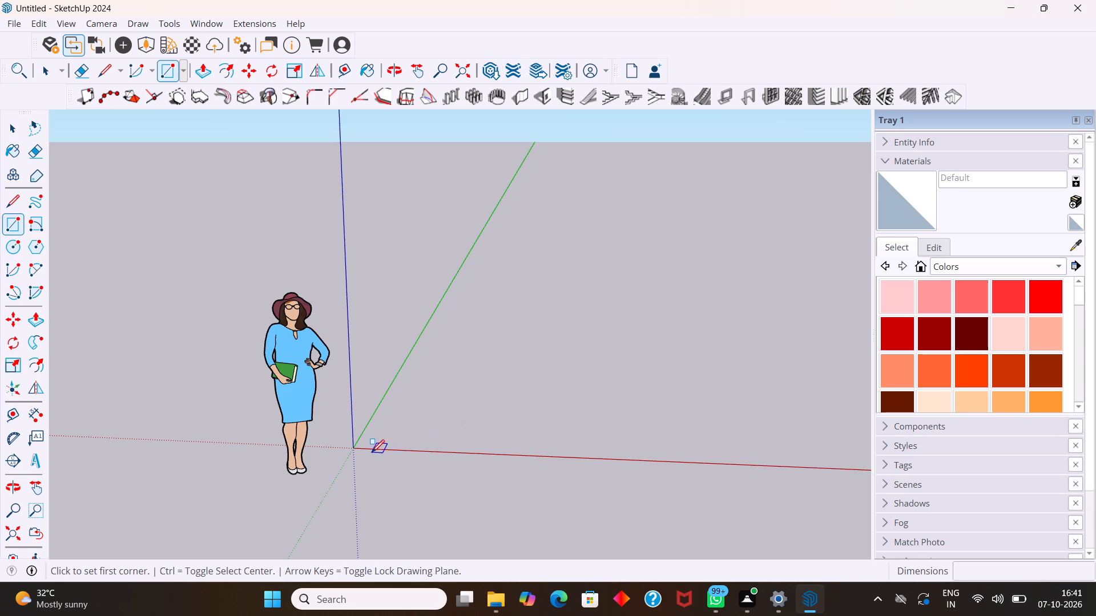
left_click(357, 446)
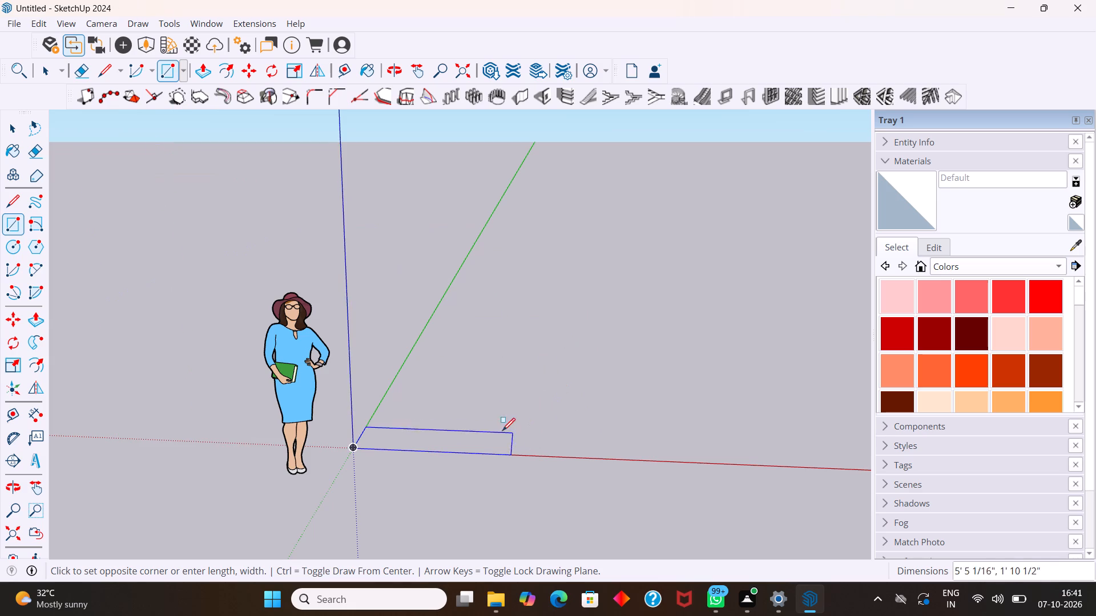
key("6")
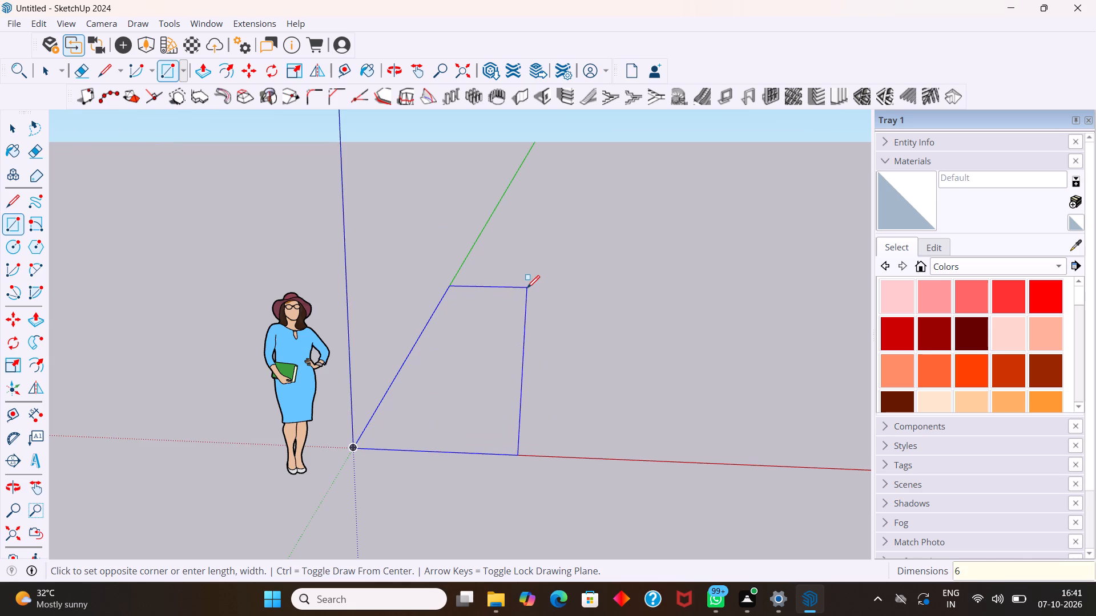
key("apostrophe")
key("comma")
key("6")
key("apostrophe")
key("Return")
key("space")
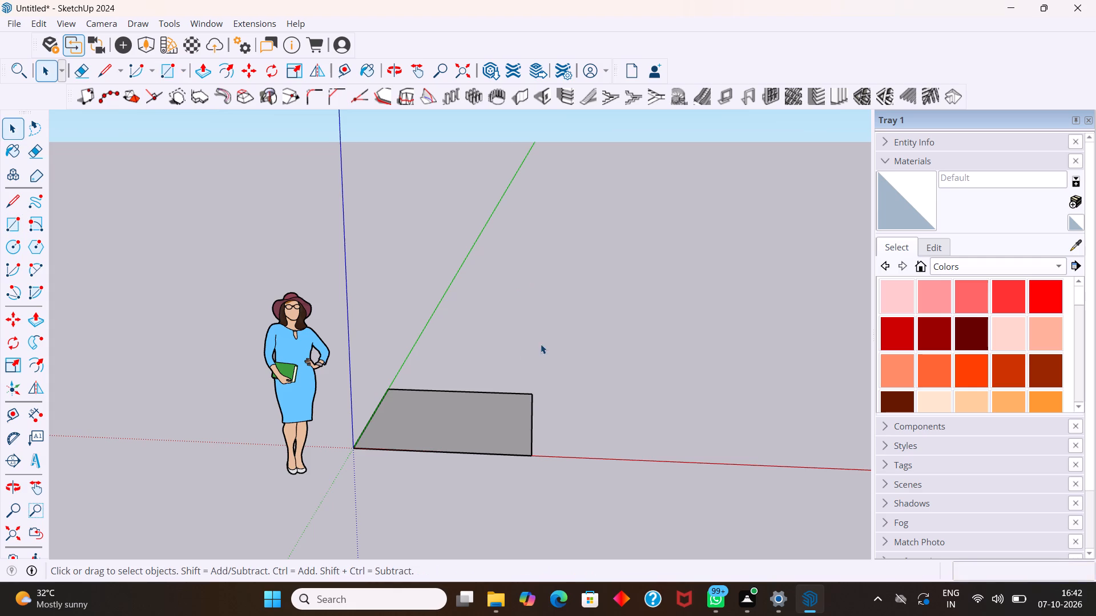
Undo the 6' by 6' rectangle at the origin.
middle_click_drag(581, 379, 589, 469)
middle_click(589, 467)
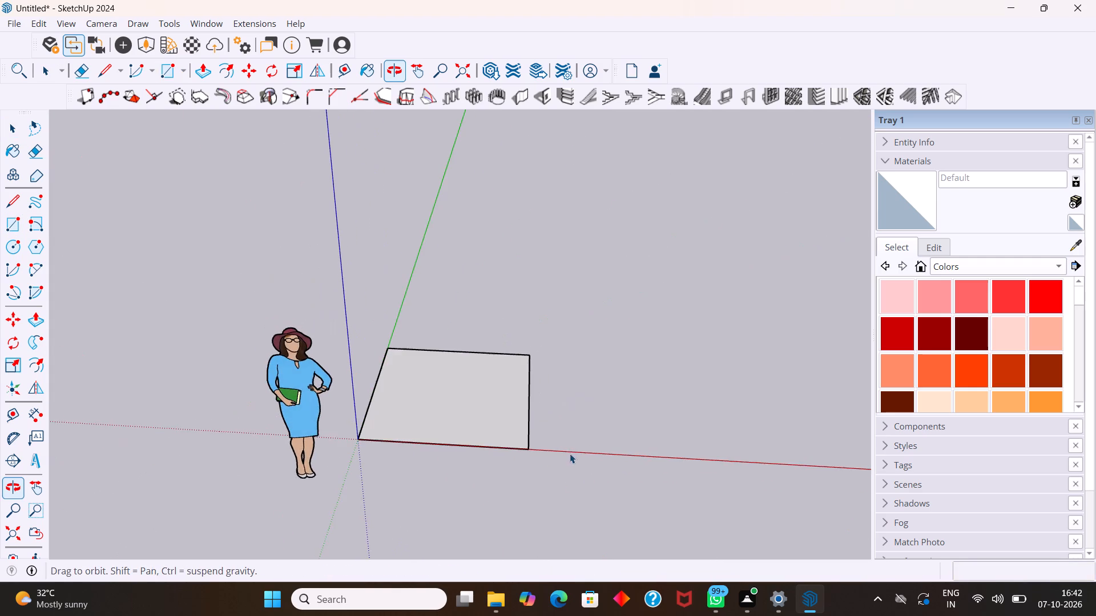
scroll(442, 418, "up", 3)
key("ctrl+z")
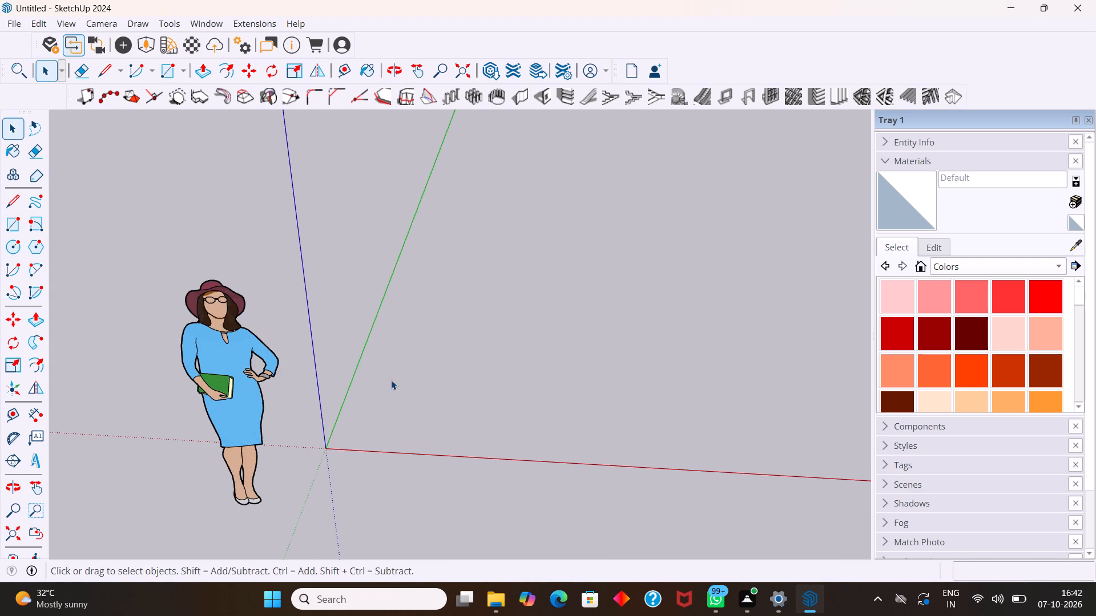
Draw a rectangle on the ground plane from the origin, 7' along the red axis and 6' along the green axis.
key("r")
left_click(327, 446)
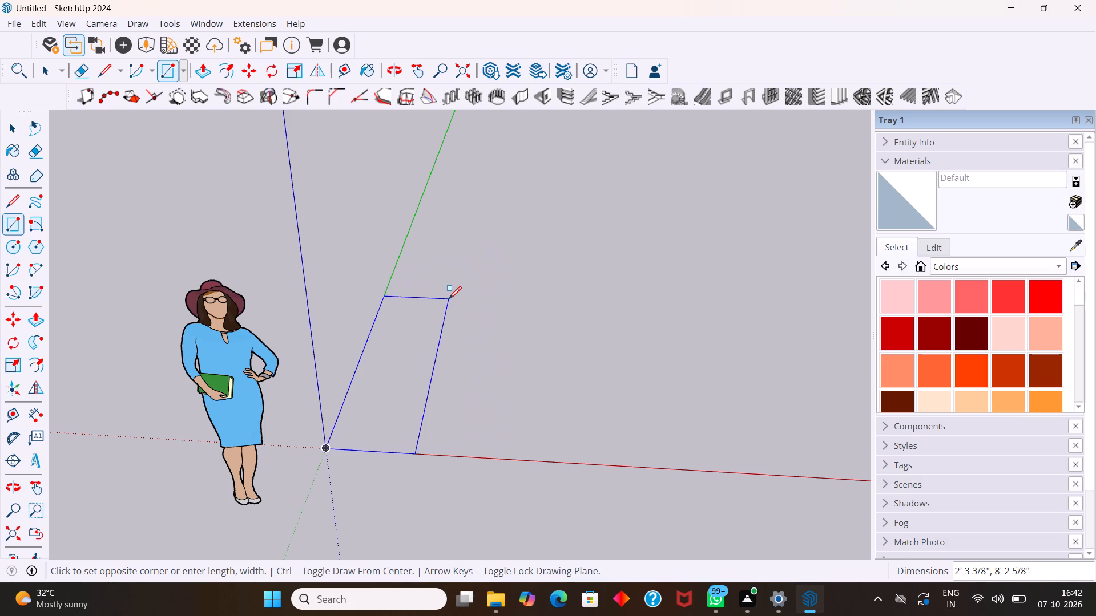
key("7")
key("apostrophe")
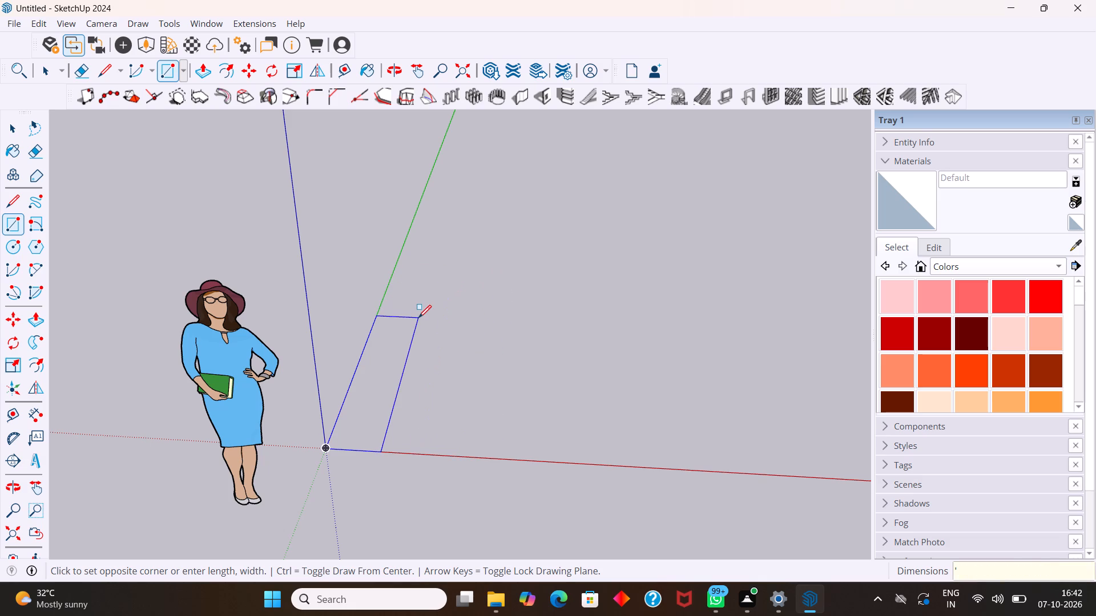
key("BackSpace")
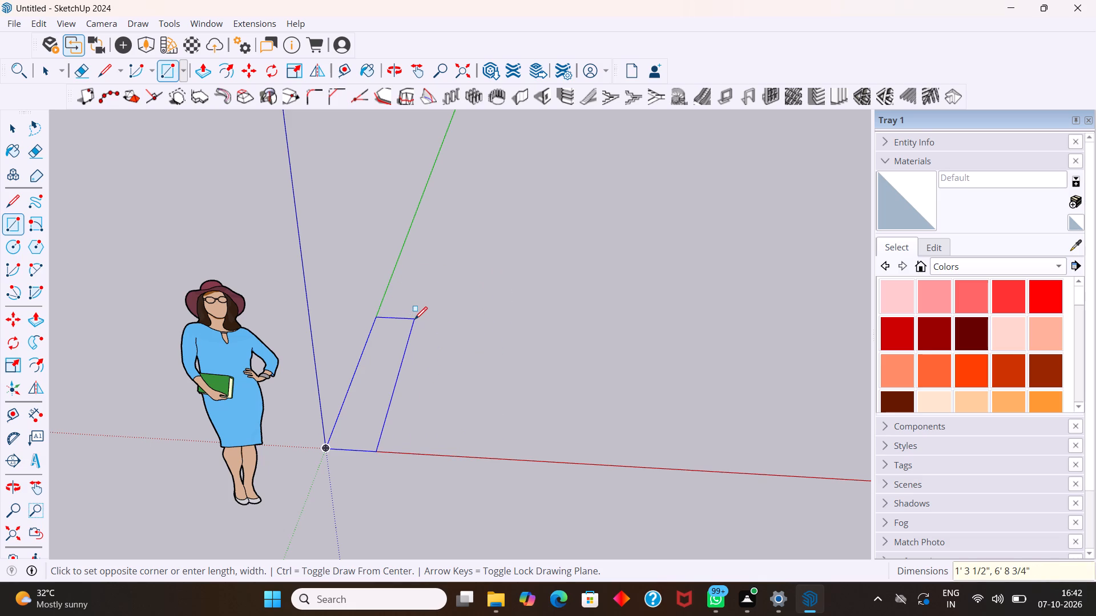
key("7")
key("apostrophe")
key("space")
key("space")
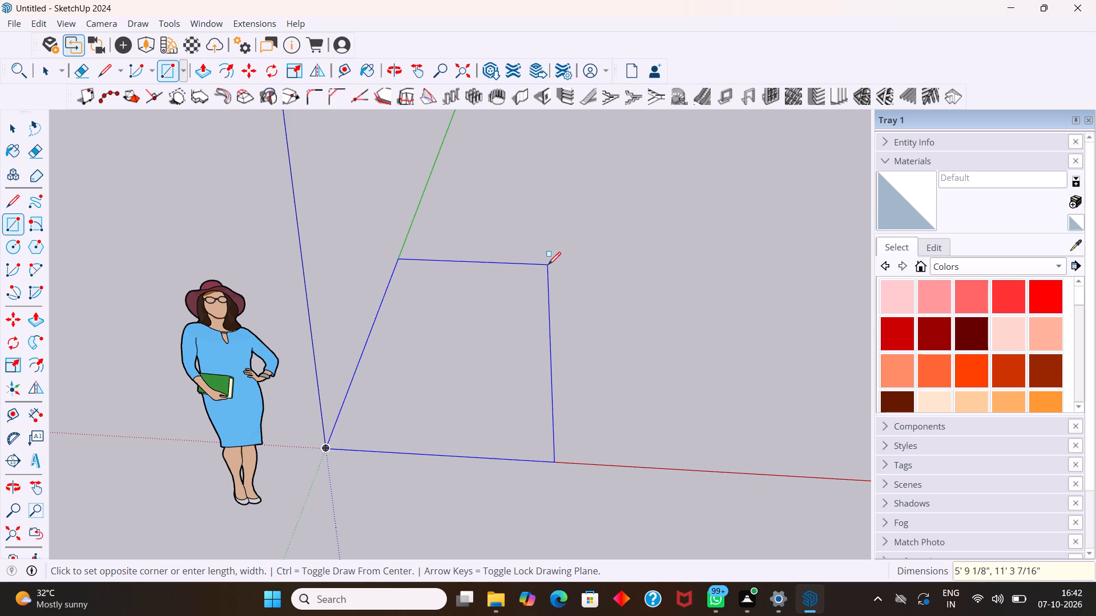
key("7")
key("apostrophe")
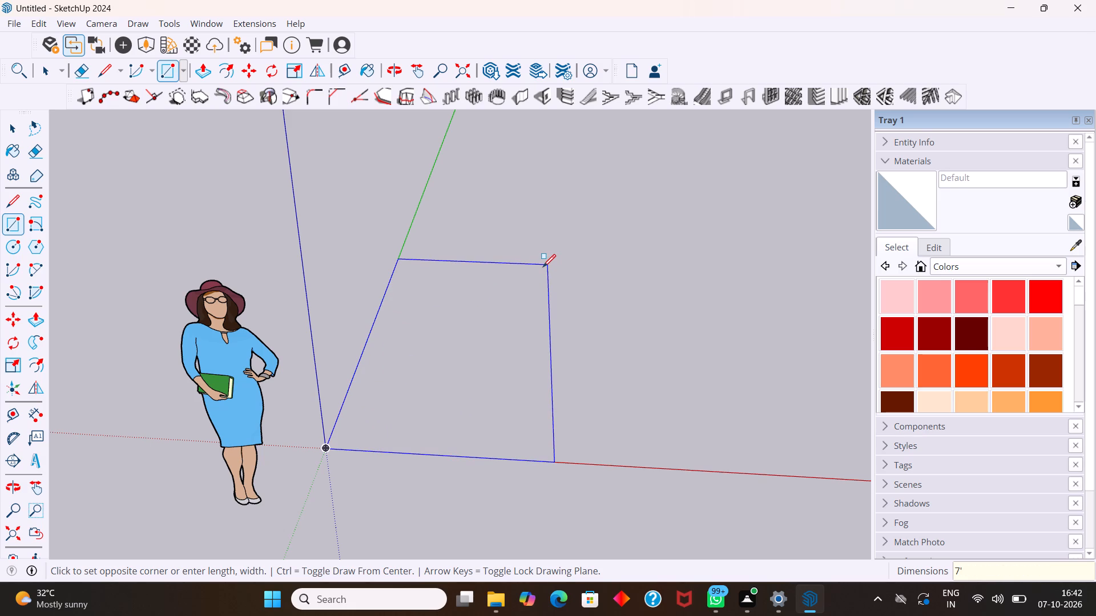
key("comma")
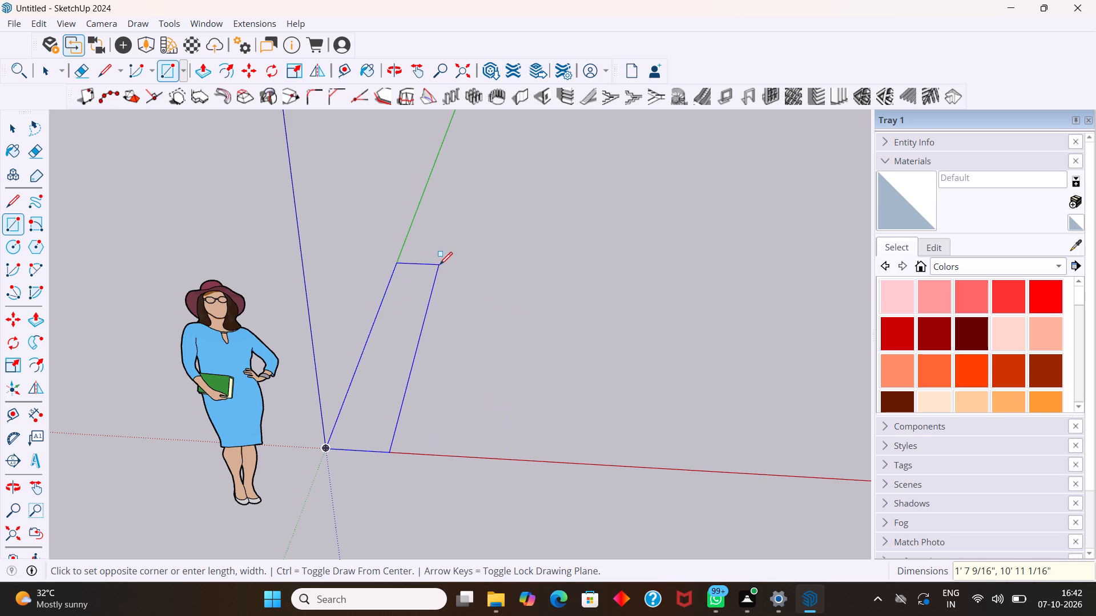
key("7")
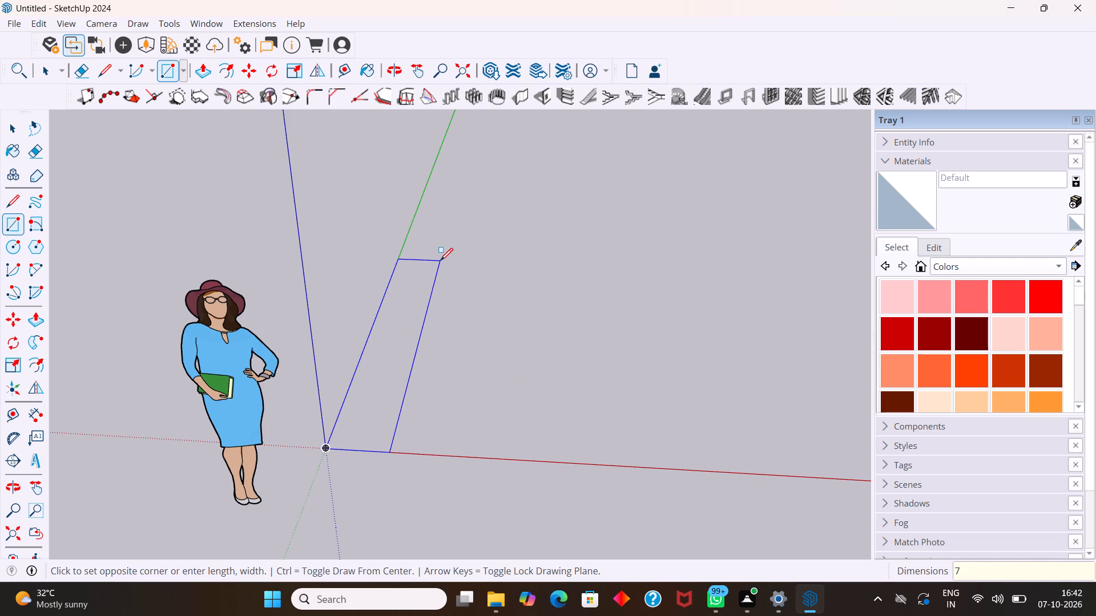
key("apostrophe")
key("comma")
key("6")
key("apostrophe")
key("Return")
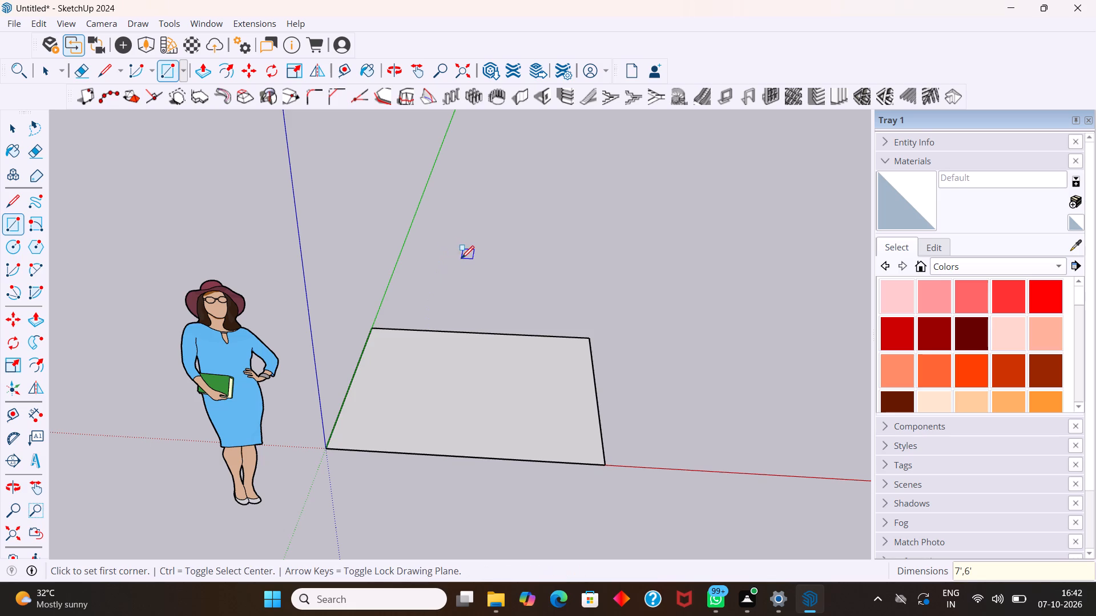
key("space")
middle_click_drag(486, 278, 378, 439)
scroll(377, 410, "up", 1)
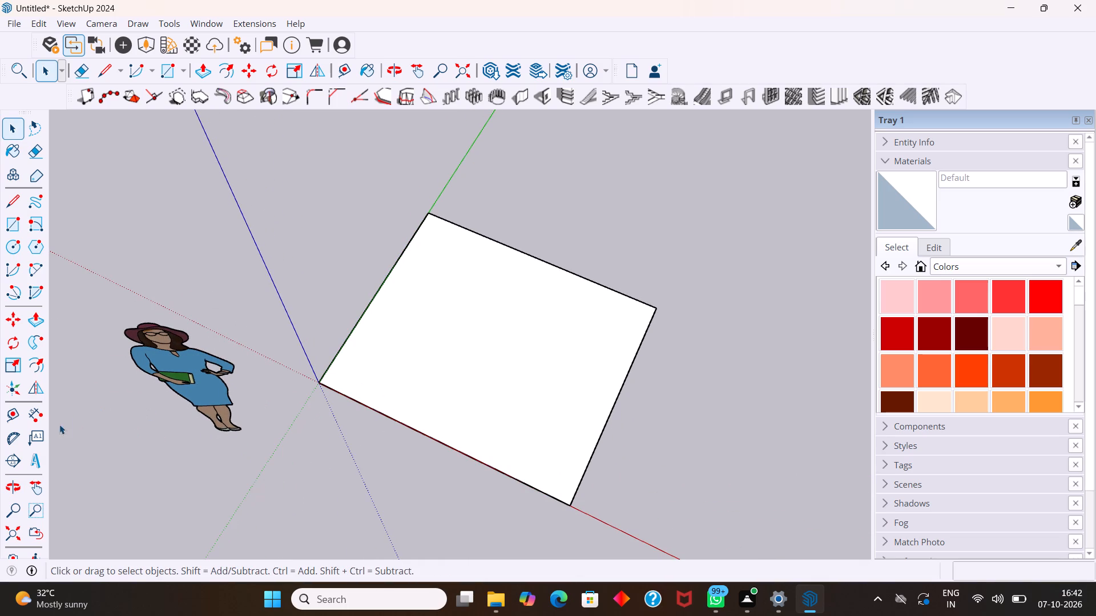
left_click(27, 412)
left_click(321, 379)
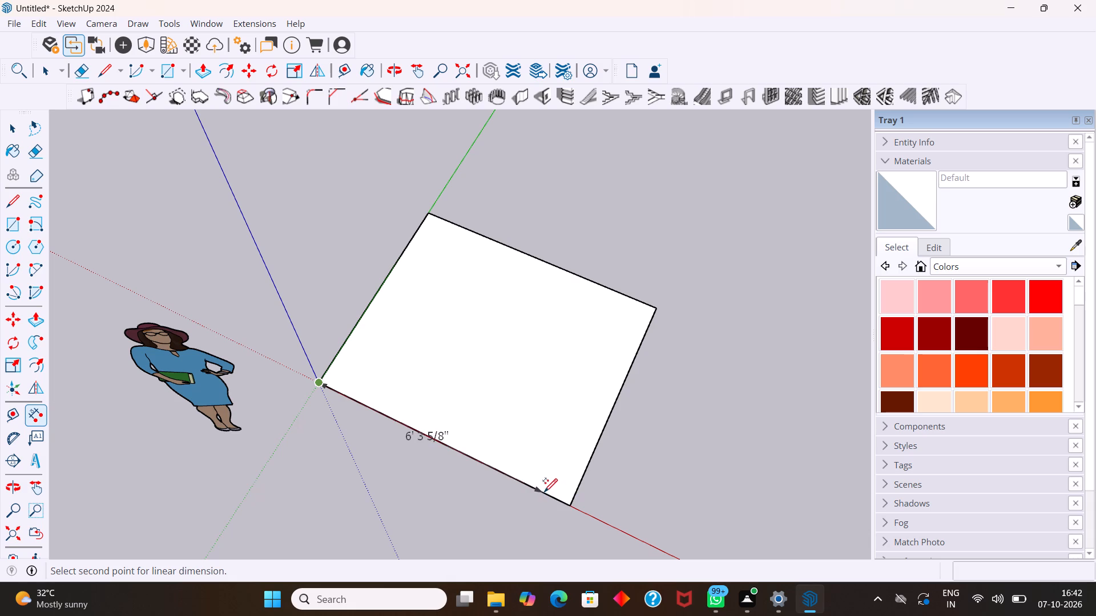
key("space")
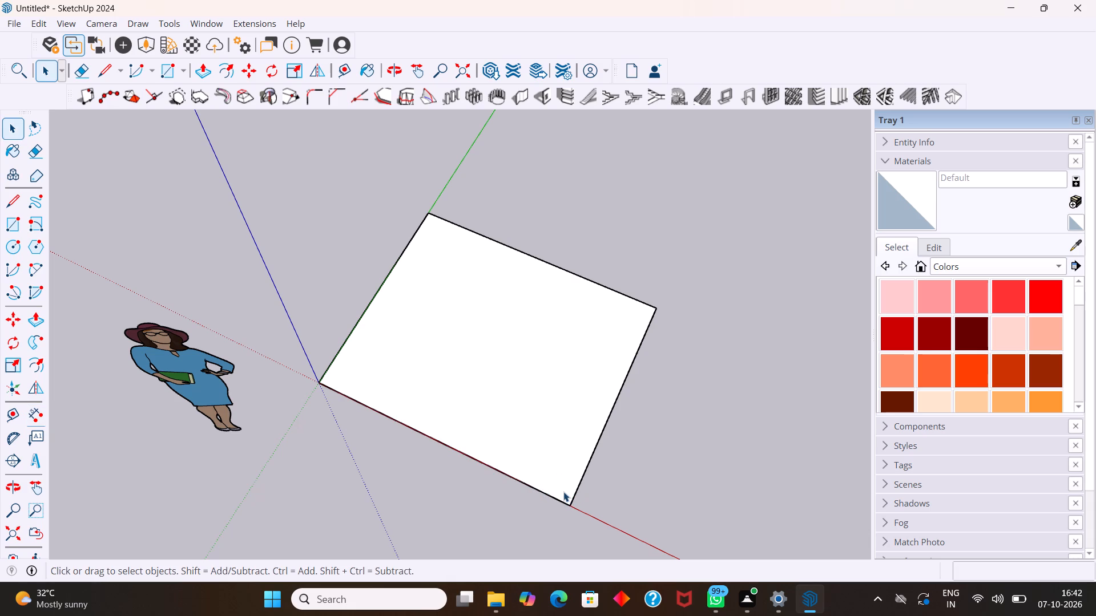
Undo the 7' by 6' rectangle and redraw it from the origin, 6' along the red axis and 7' along the green axis.
key("ctrl+z")
key("r")
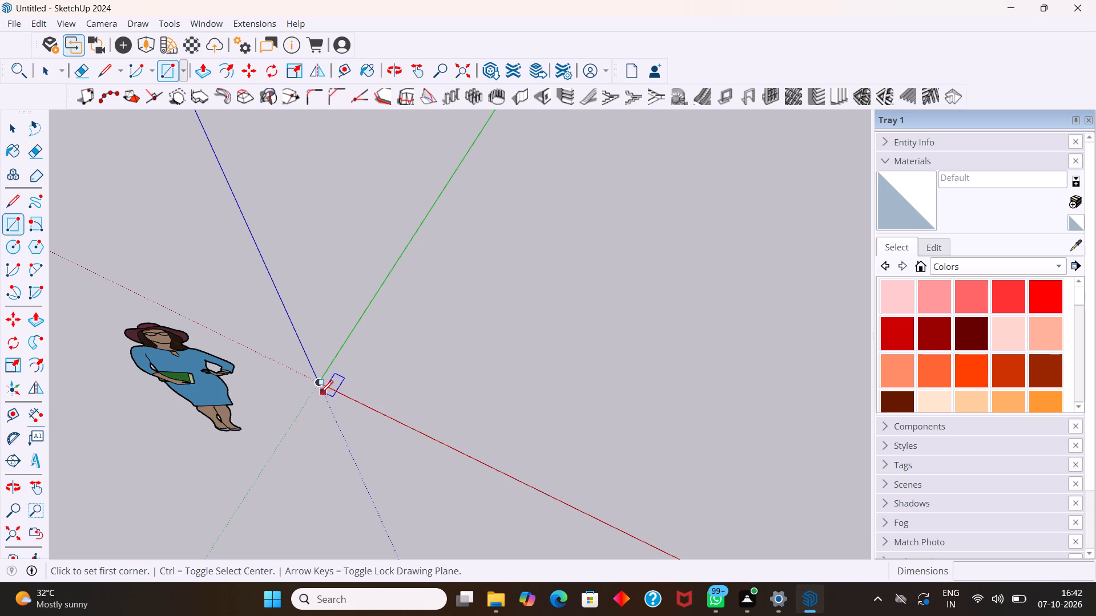
left_click_drag(316, 384, 325, 372)
key("6")
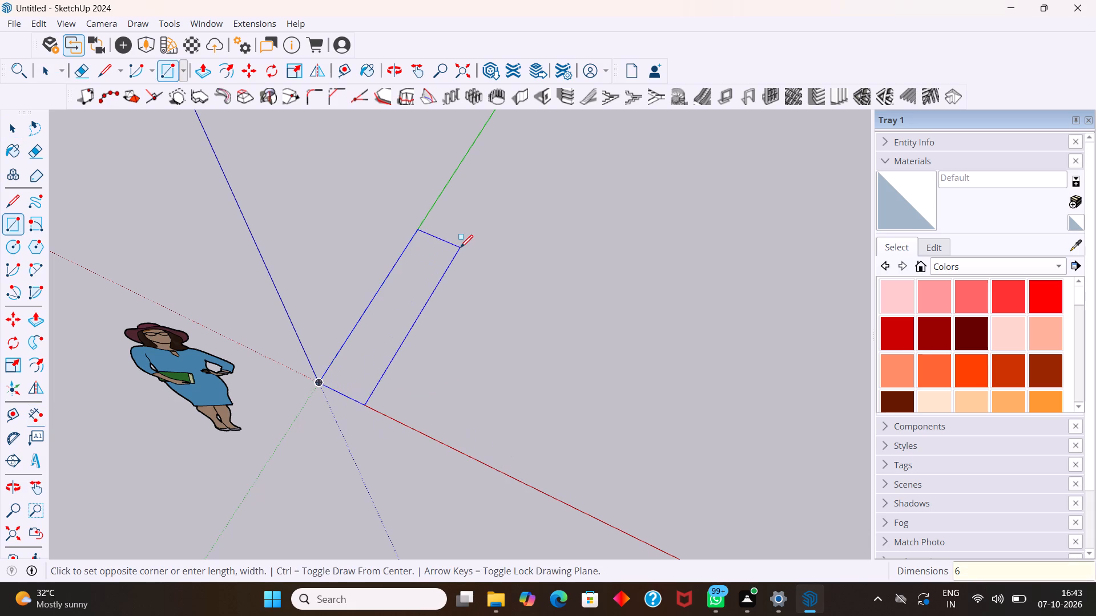
key("apostrophe")
key("comma")
type("7'")
key("Return")
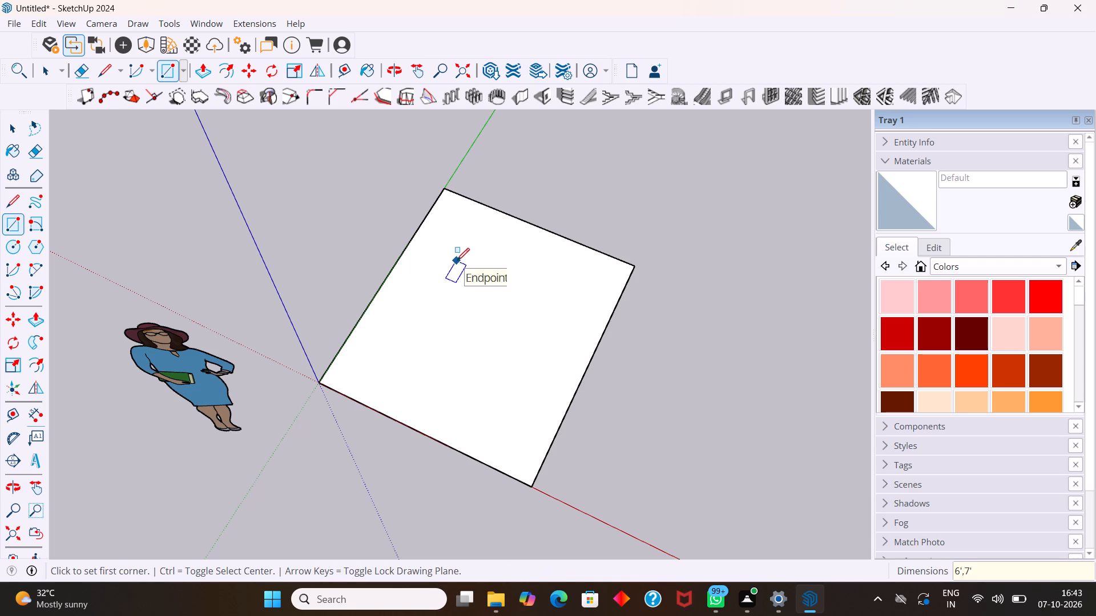
key("space")
Offset the rectangle's edges inward by 4.5 inches to outline the wall thickness.
scroll(475, 261, "up", 2)
left_click(509, 273)
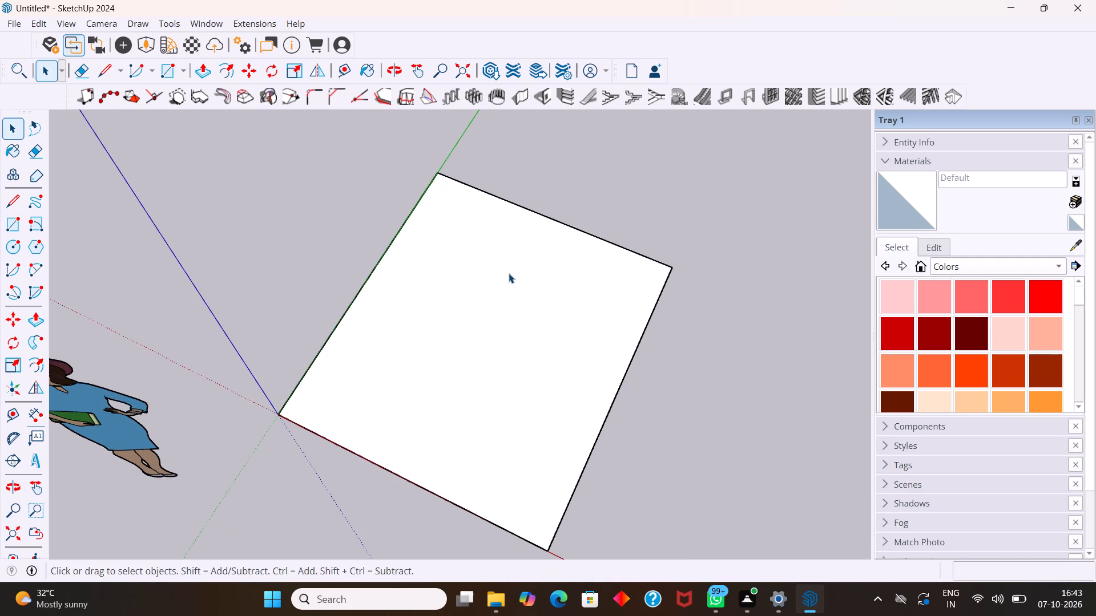
key("f")
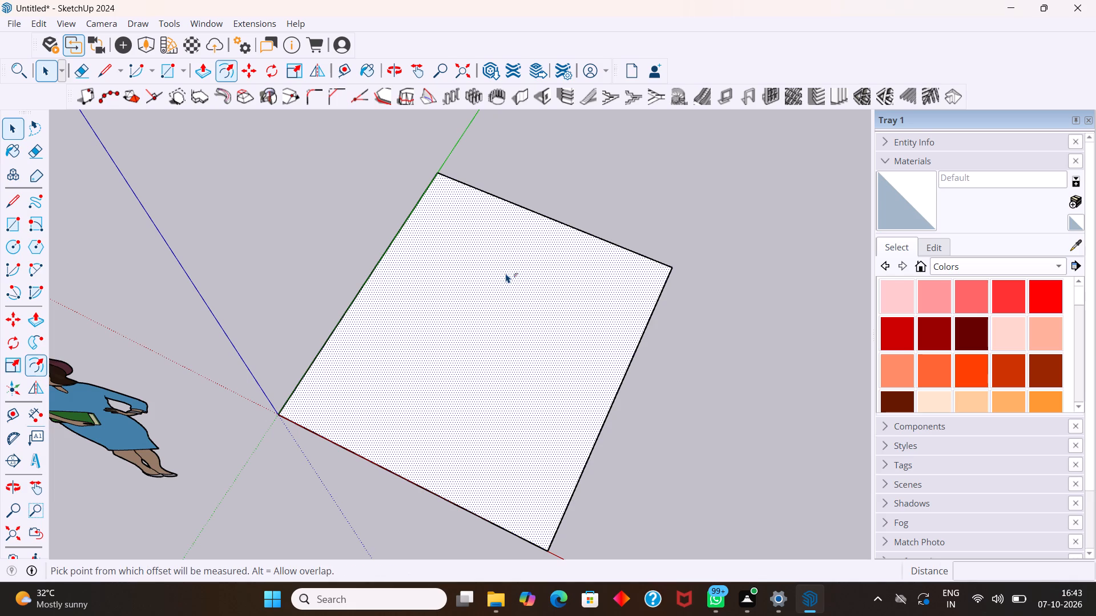
left_click_drag(506, 273, 549, 268)
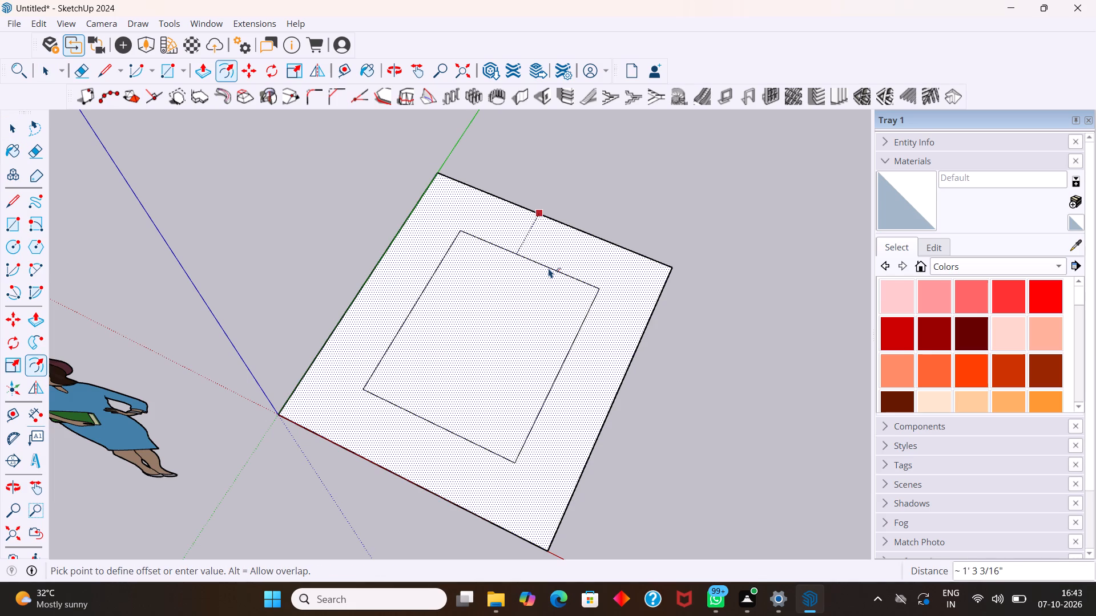
left_click_drag(549, 268, 549, 268)
type("4.5")
key("Return")
key("space")
Push/Pull the border face between the two outlines upward 10' to raise the walls.
scroll(548, 268, "down", 4)
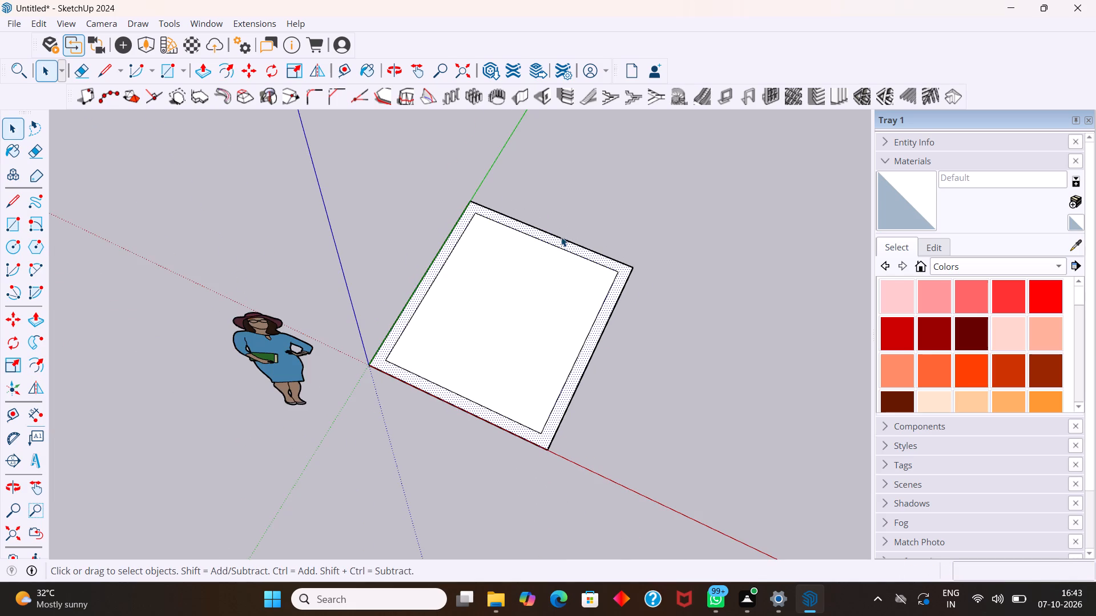
key("p")
left_click_drag(555, 230, 553, 209)
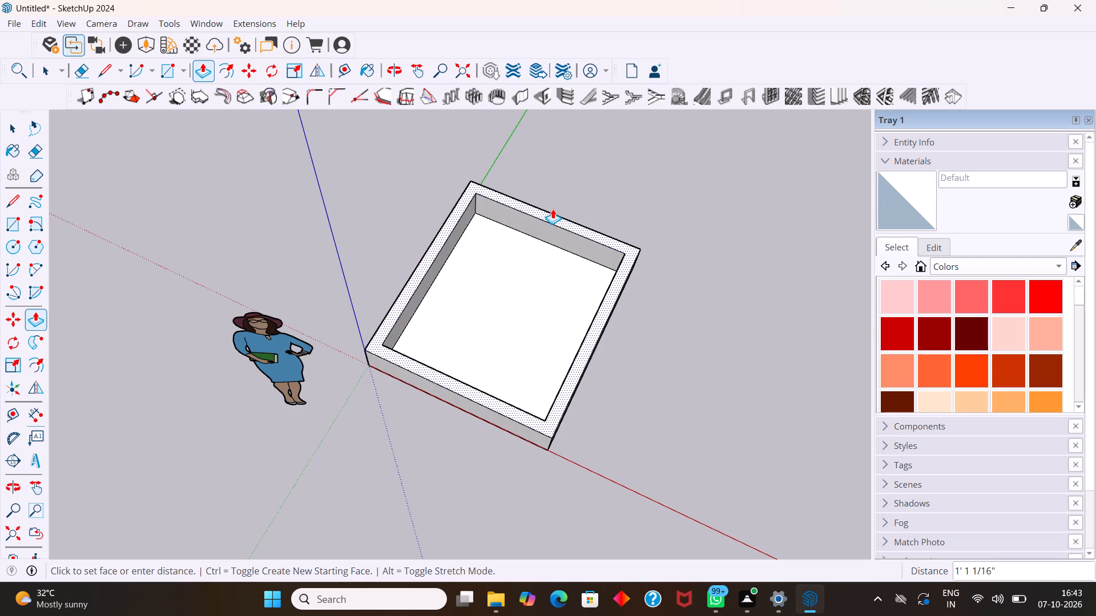
left_click_drag(553, 209, 554, 208)
type("10")
key("apostrophe")
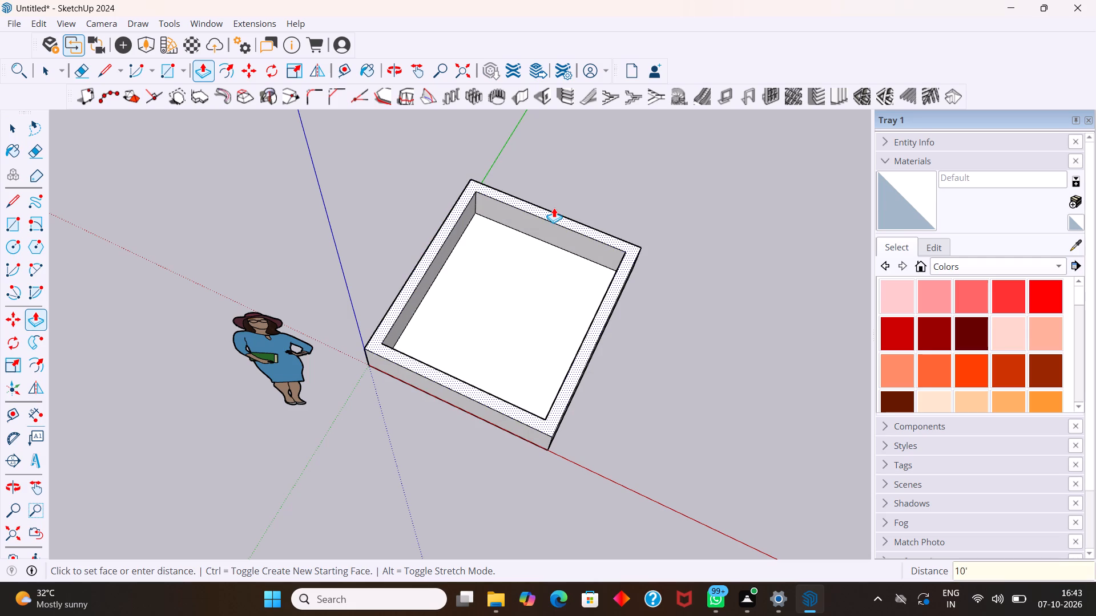
key("Return")
left_click_drag(554, 208, 554, 210)
key("space")
Examine the raised walls from the outside and from above, looking down into the interior.
scroll(554, 221, "down", 13)
middle_click_drag(505, 323, 506, 322)
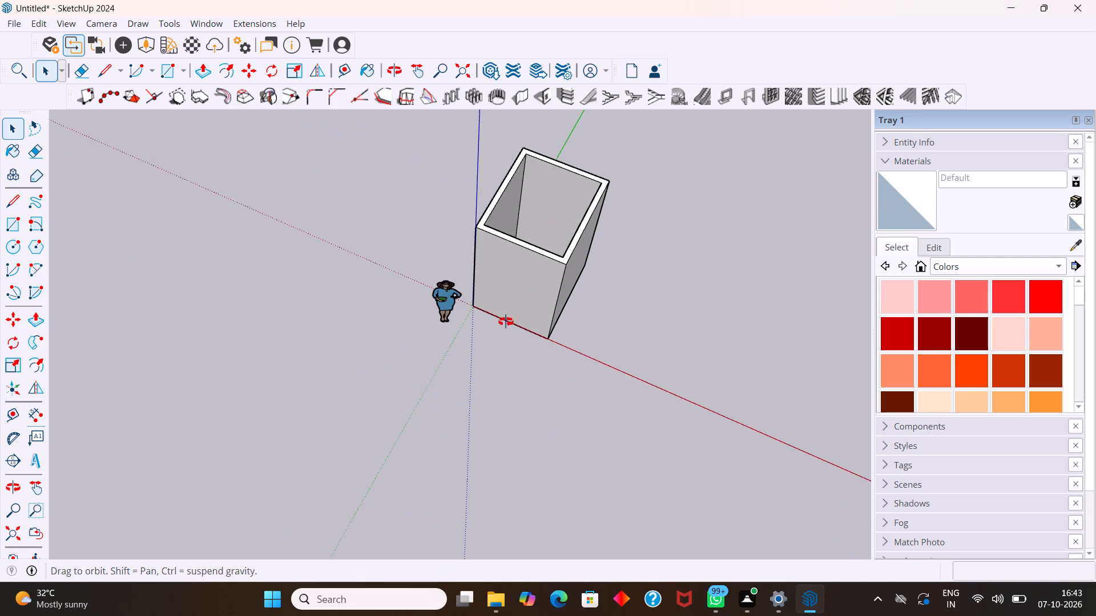
middle_click_drag(506, 322, 560, 132)
scroll(560, 132, "up", 5)
middle_click_drag(591, 299, 320, 271)
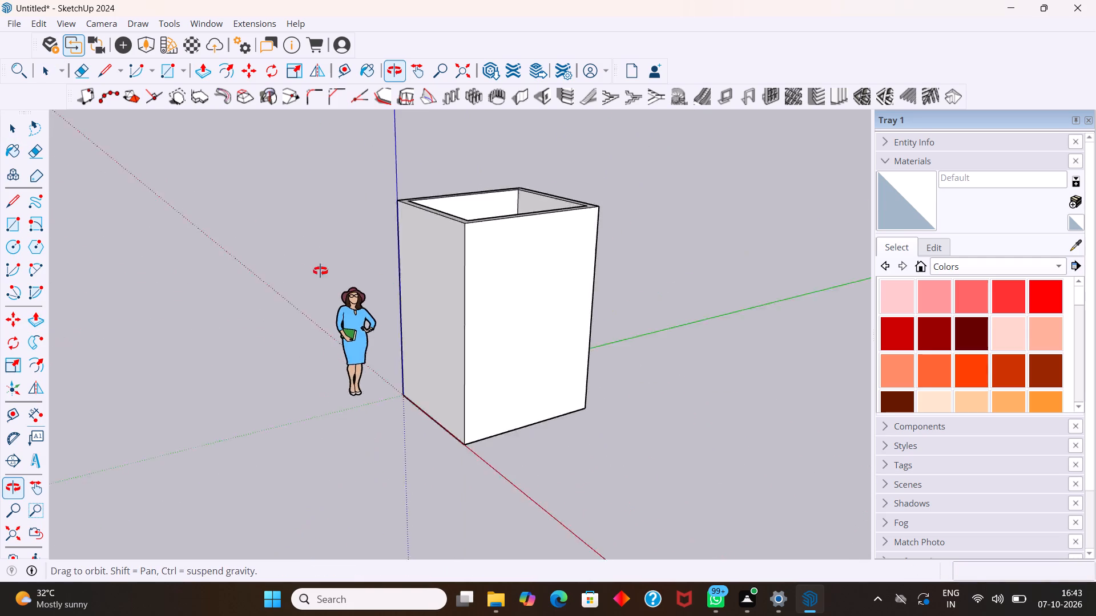
middle_click_drag(320, 271, 312, 263)
middle_click(312, 262)
scroll(482, 261, "up", 4)
middle_click_drag(485, 254, 375, 364)
scroll(436, 245, "up", 2)
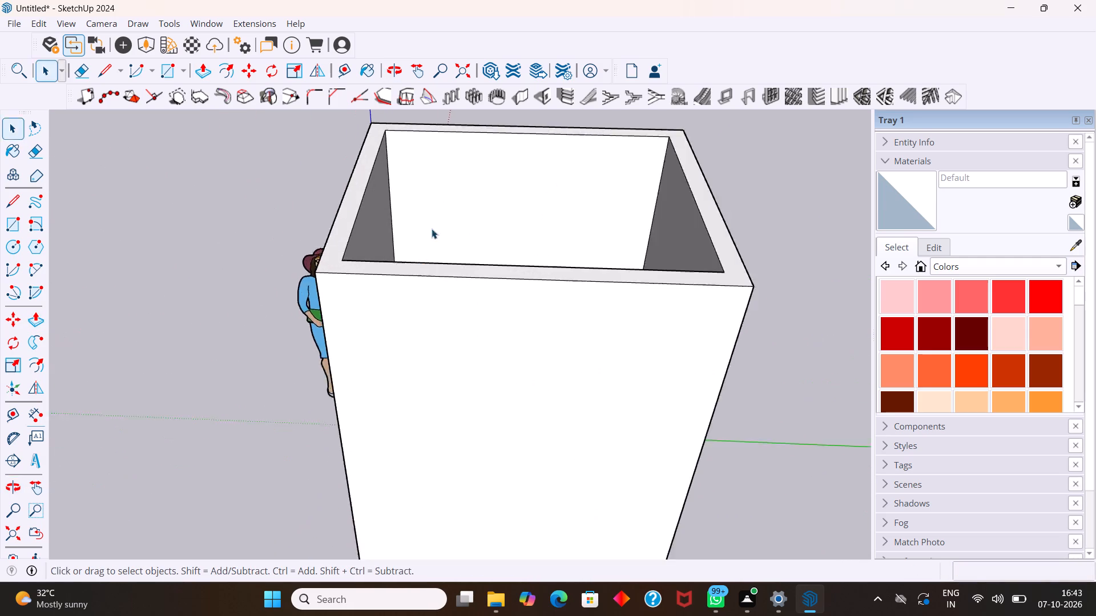
scroll(432, 229, "up", 1)
middle_click_drag(424, 262, 348, 397)
scroll(350, 374, "down", 12)
middle_click_drag(400, 352, 402, 357)
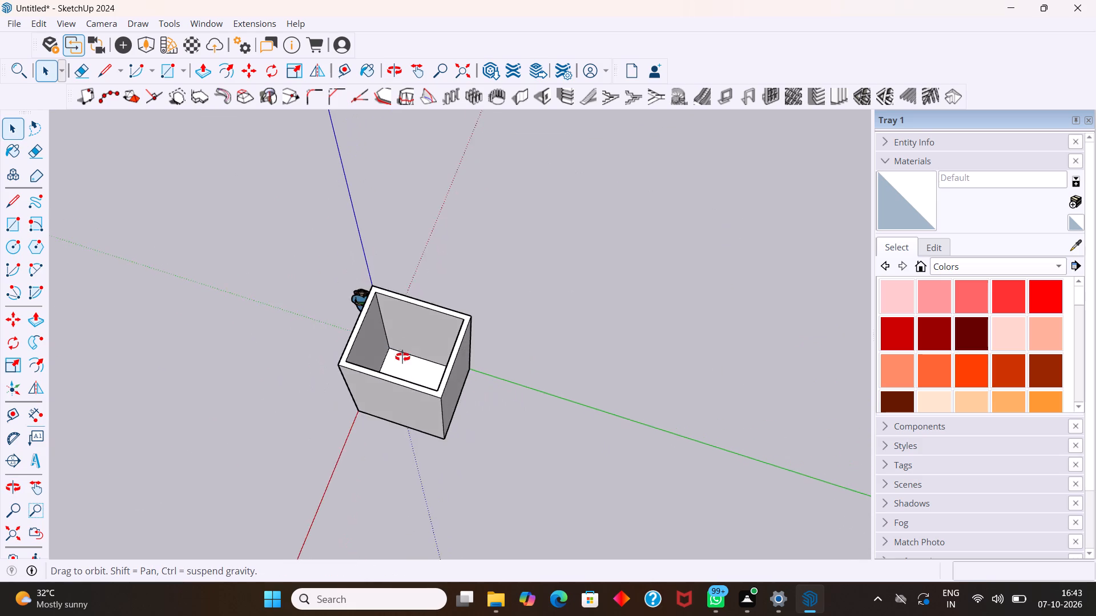
middle_click_drag(402, 357, 330, 256)
Group the floor face together with the two inner wall faces that meet at the blue-axis corner.
scroll(363, 277, "up", 4)
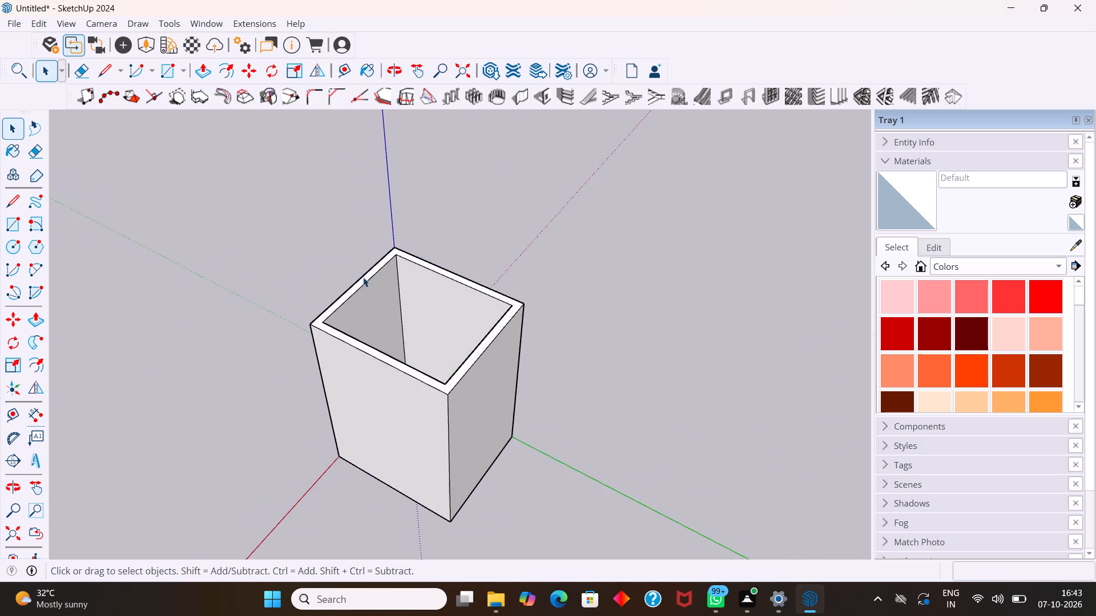
scroll(363, 277, "up", 3)
left_click(388, 308)
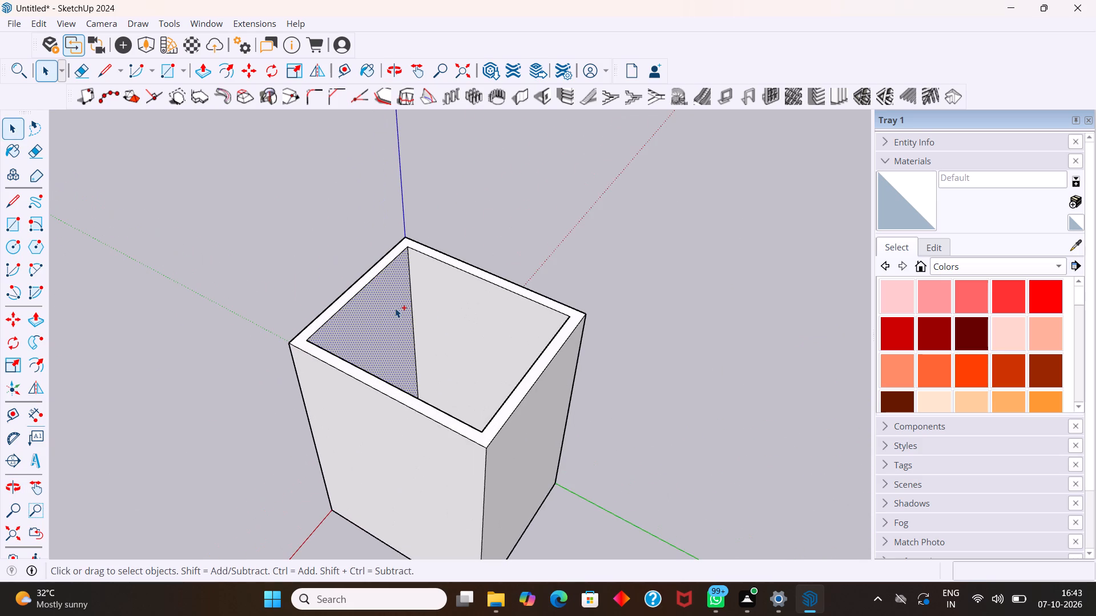
left_click(441, 310, "ctrl")
middle_click_drag(452, 312, 538, 495, "ctrl")
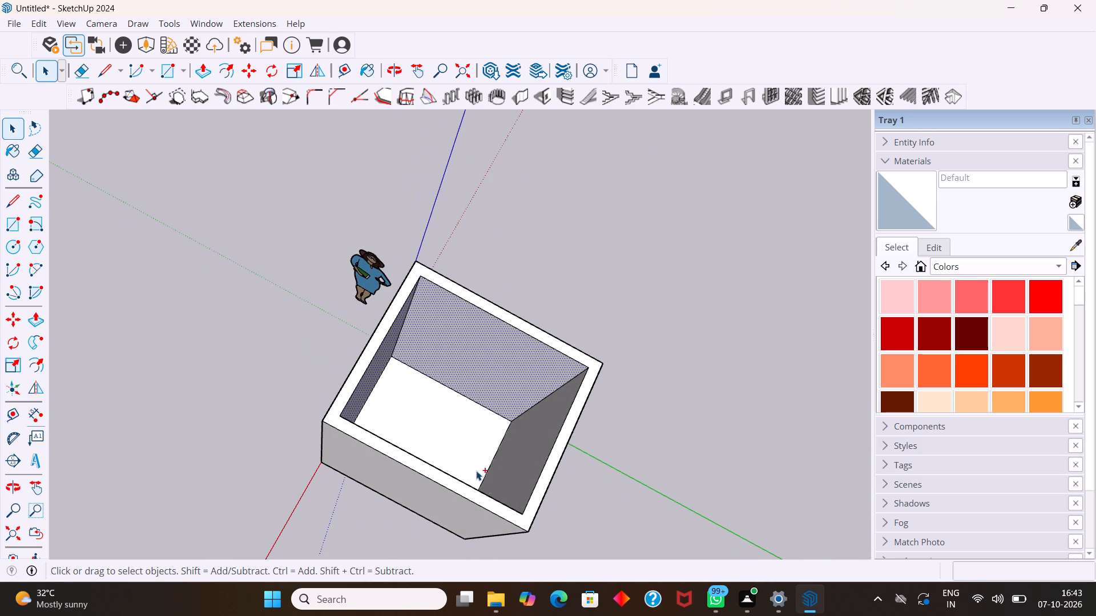
left_click(478, 439, "ctrl")
right_click(477, 379)
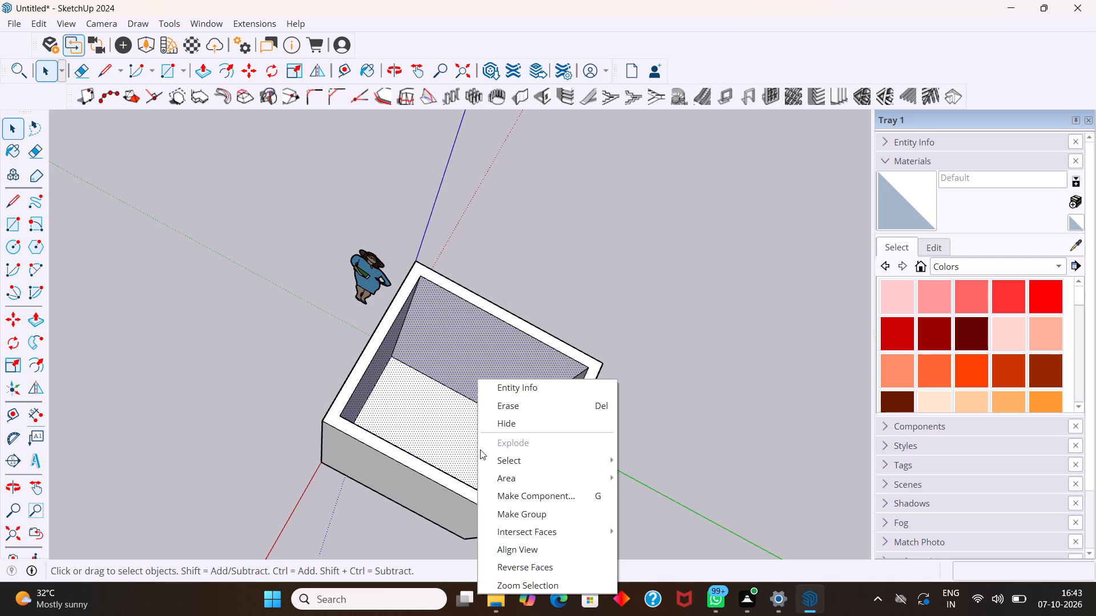
left_click(510, 510)
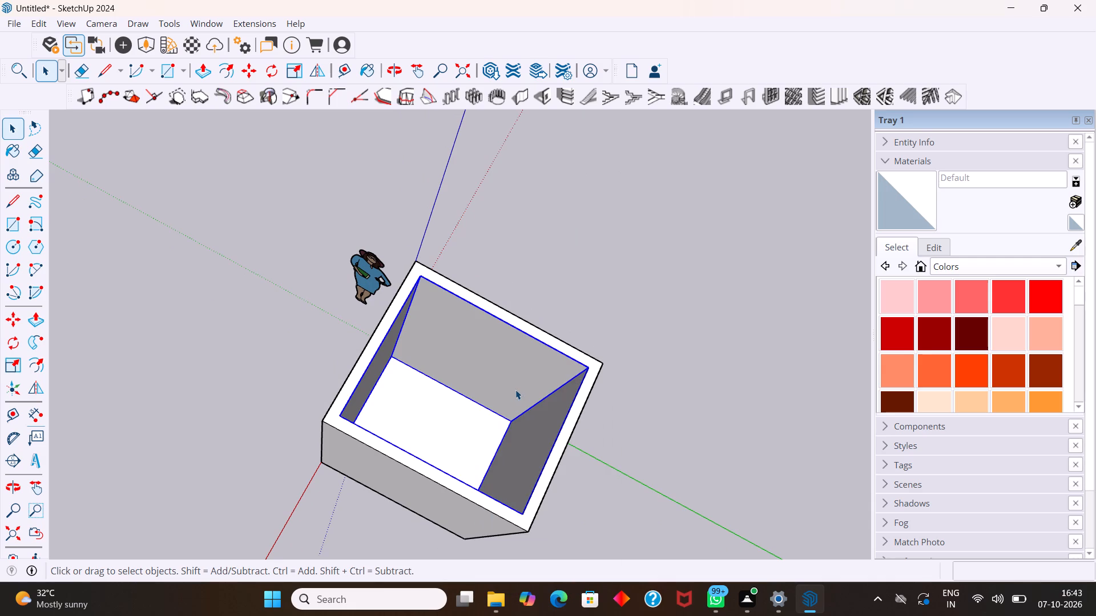
Make a component from the inner wall and floor group, keeping the default settings.
right_click(515, 389)
left_click(557, 251)
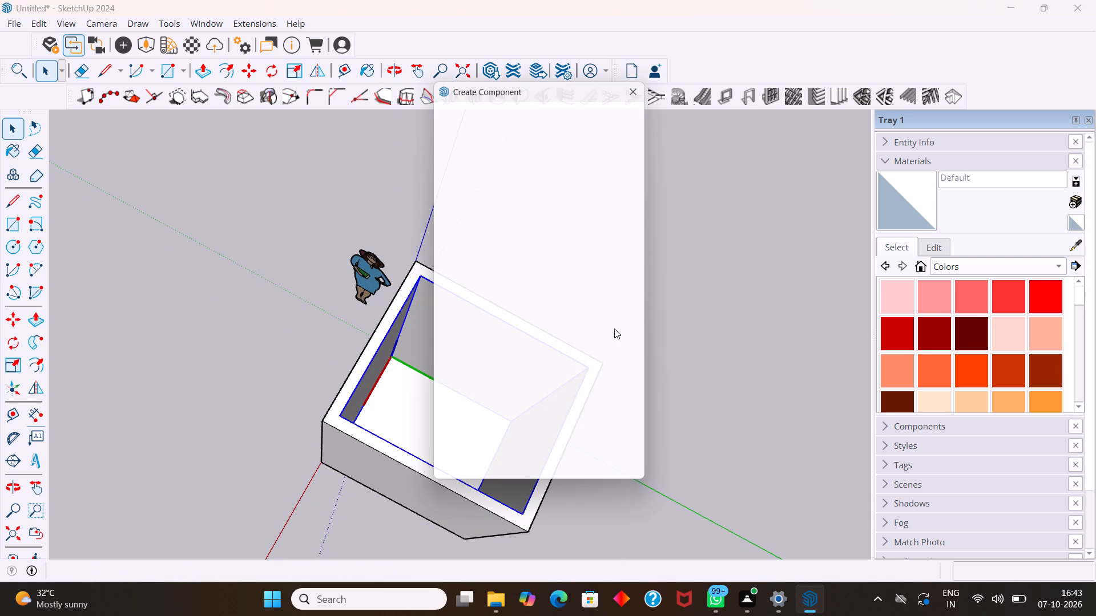
left_click(538, 474)
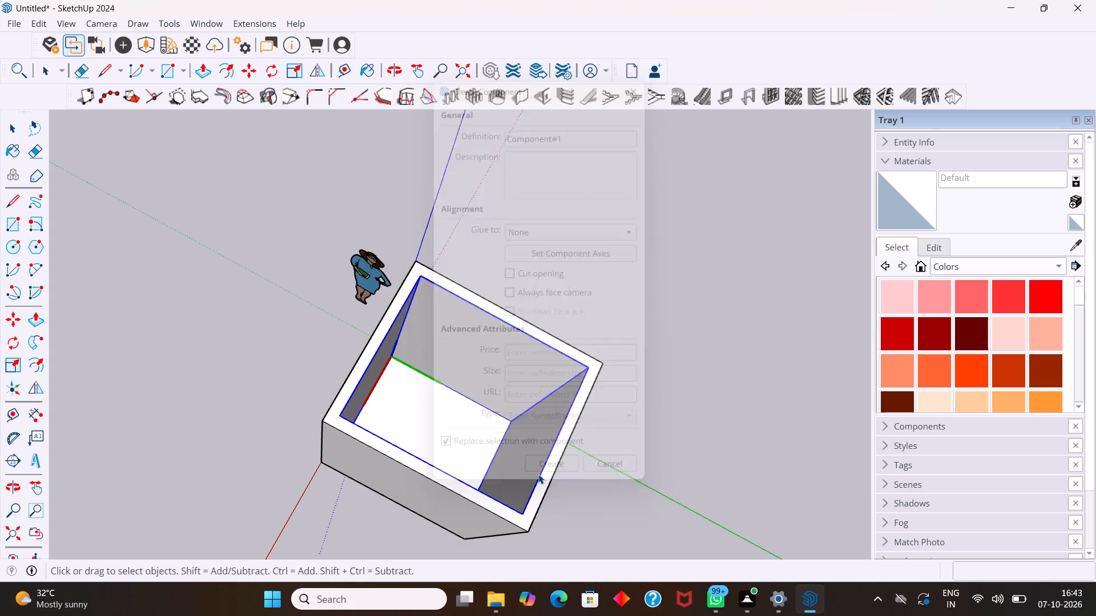
Copy the inner wall and floor component by its front corner to empty space about 27' 8" from the walled box.
key("m")
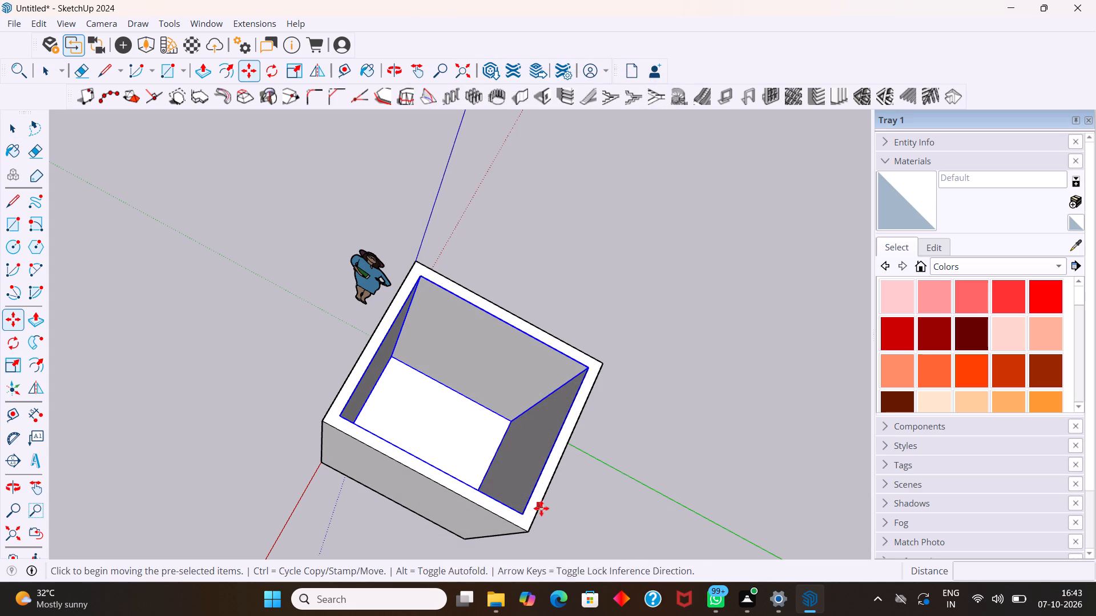
left_click(521, 513)
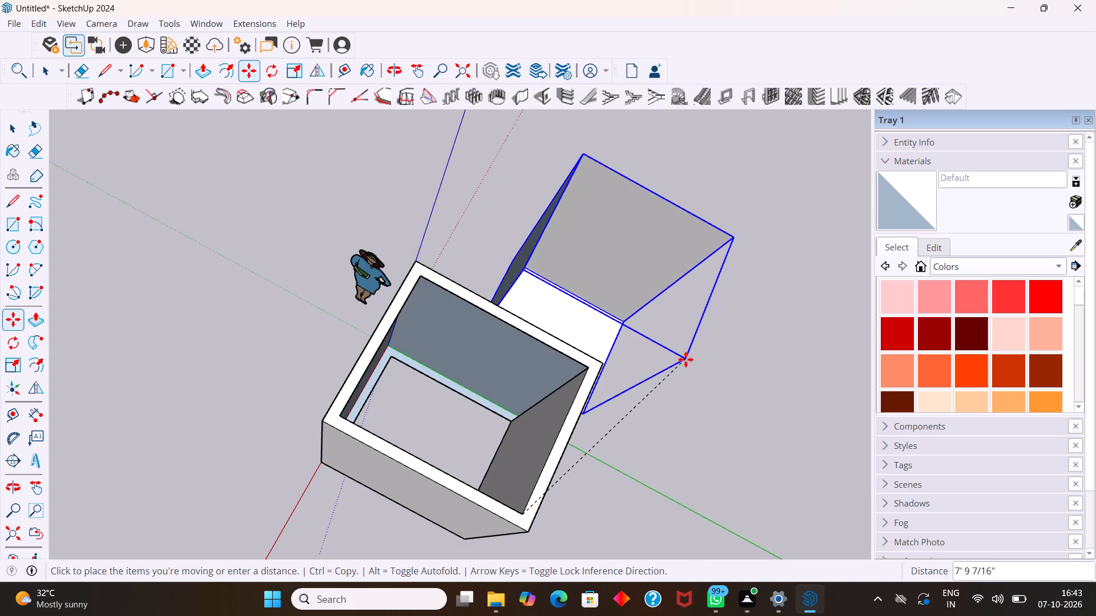
scroll(686, 358, "down", 10)
scroll(662, 311, "down", 6)
scroll(575, 286, "down", 4)
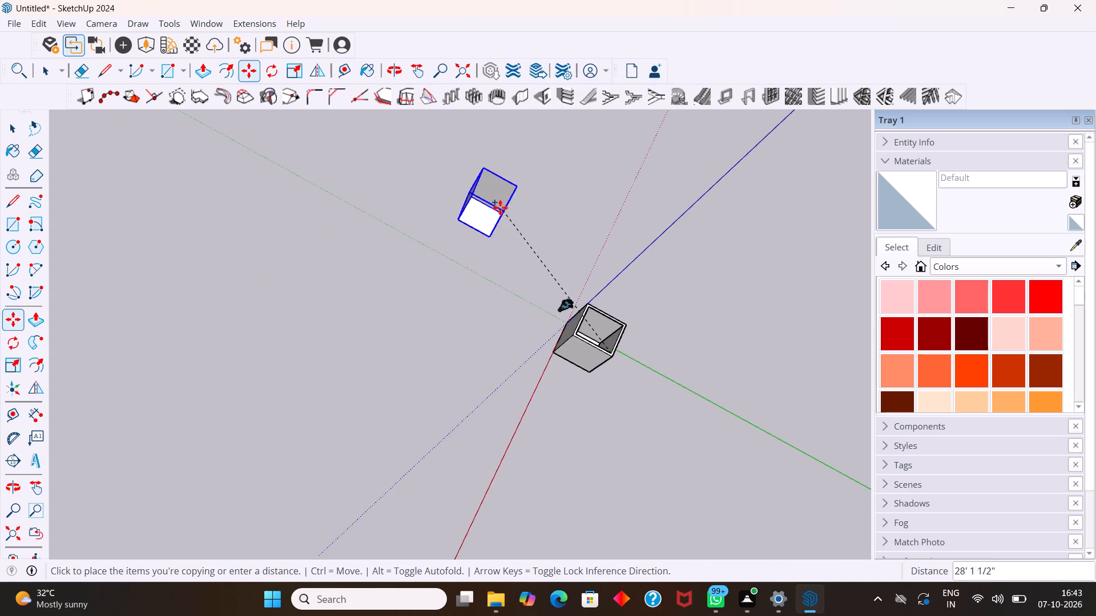
scroll(500, 200, "up", 7)
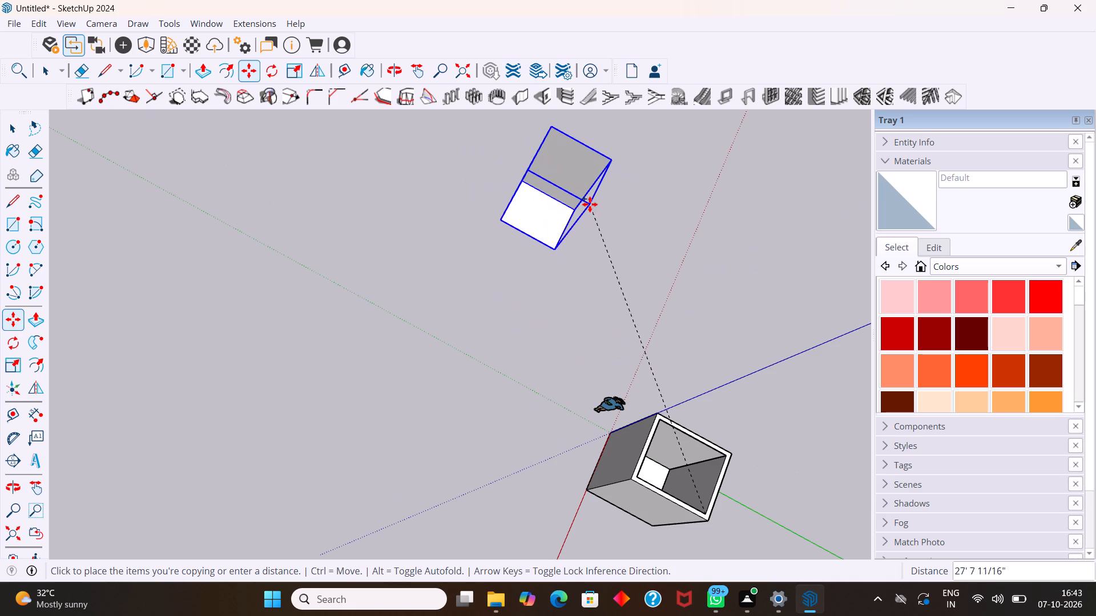
left_click(586, 203)
key("space")
left_click(607, 241)
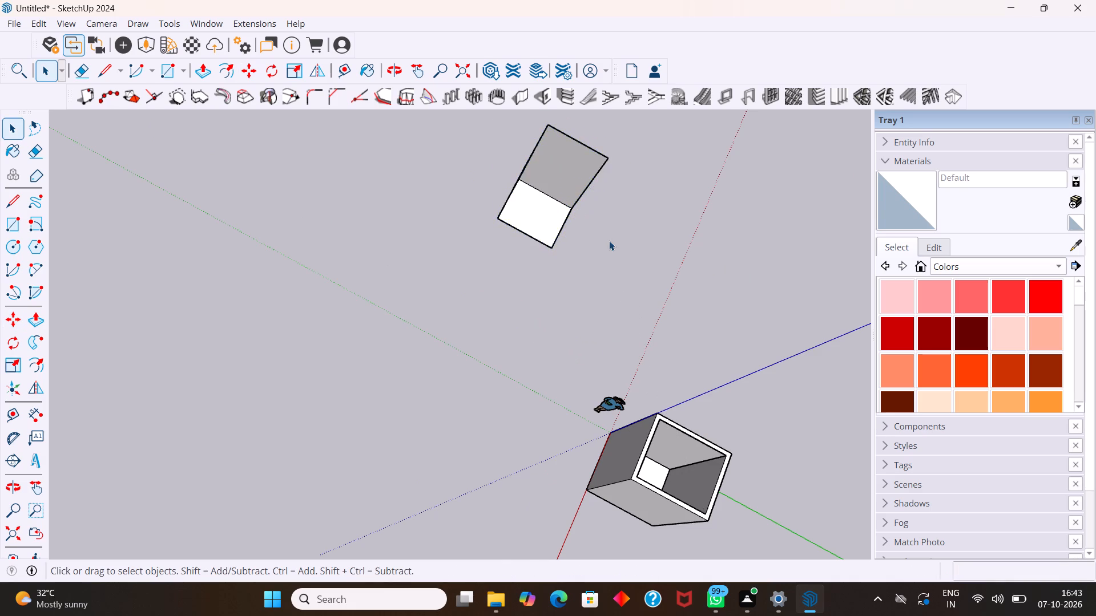
Examine the copied component's two walls and floor up close from several angles.
scroll(610, 241, "down", 7)
middle_click_drag(672, 280, 589, 169)
scroll(554, 206, "up", 8)
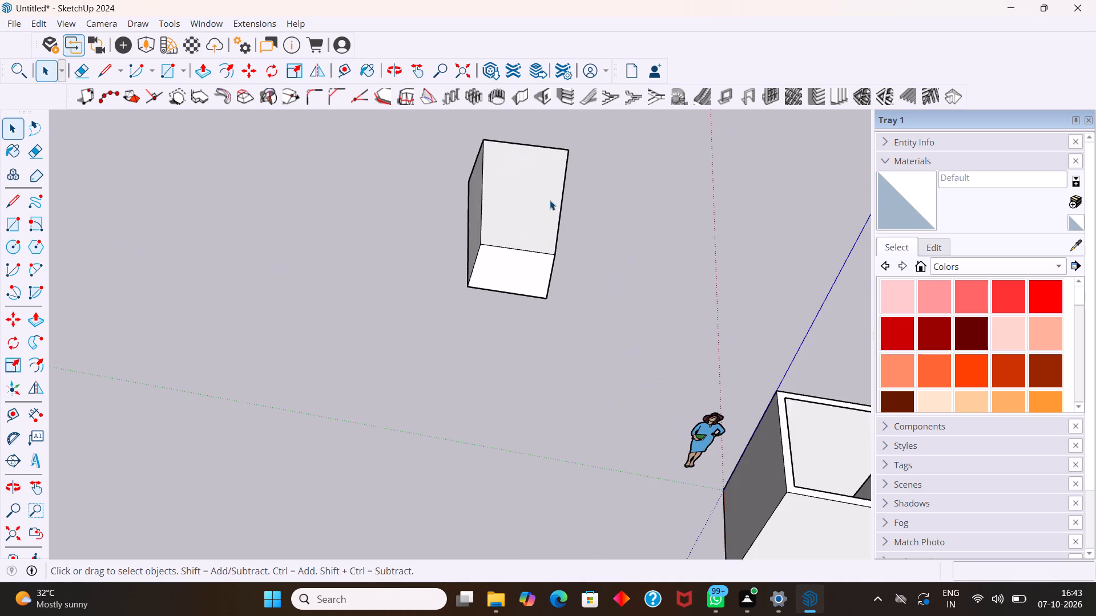
middle_click_drag(628, 360, 534, 229)
scroll(552, 249, "up", 8)
middle_click_drag(590, 273, 680, 317)
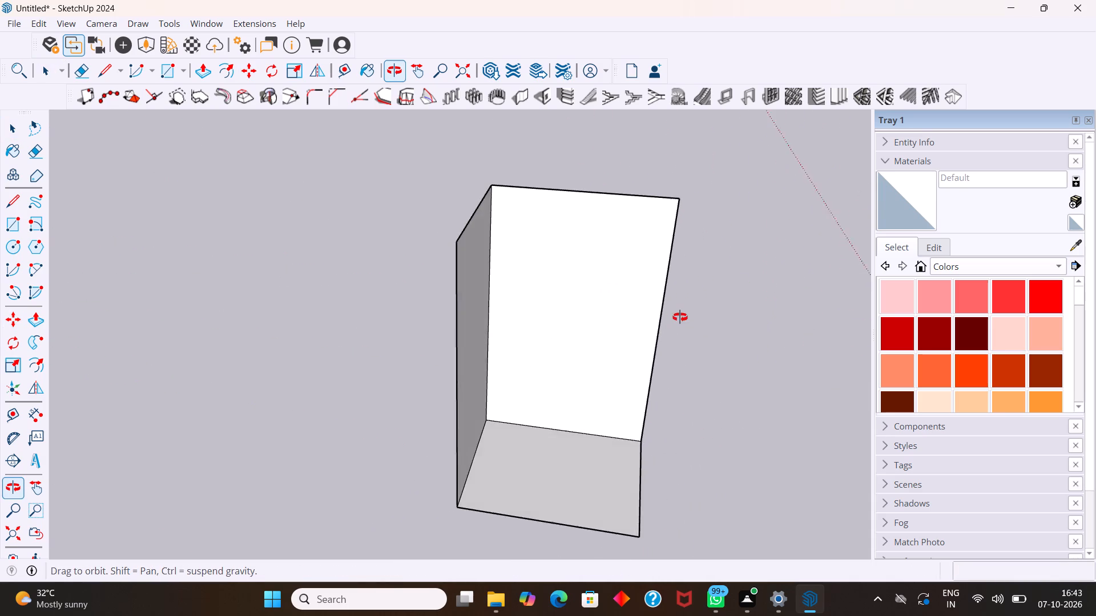
middle_click_drag(680, 317, 684, 318)
scroll(658, 304, "up", 2)
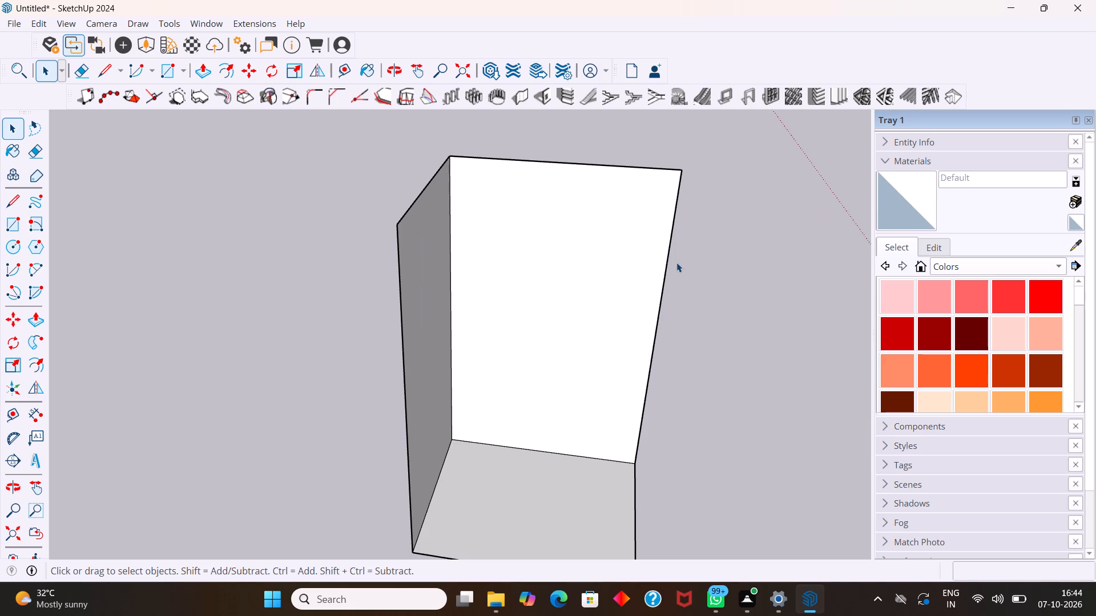
scroll(672, 269, "up", 2)
middle_click_drag(640, 293, 671, 336)
scroll(587, 330, "up", 1)
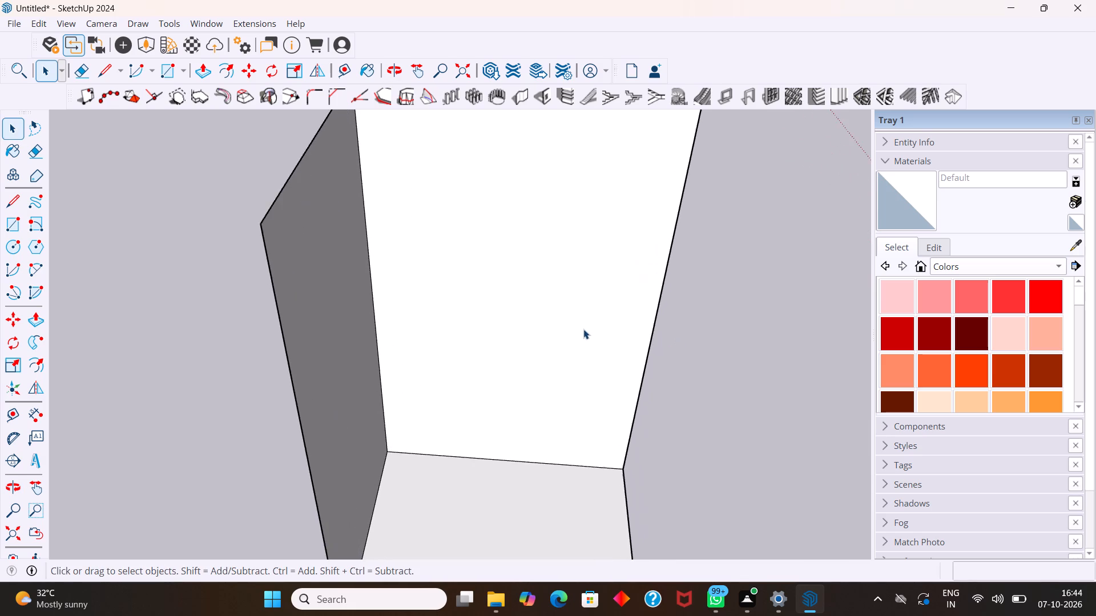
scroll(583, 329, "up", 1)
scroll(583, 329, "down", 7)
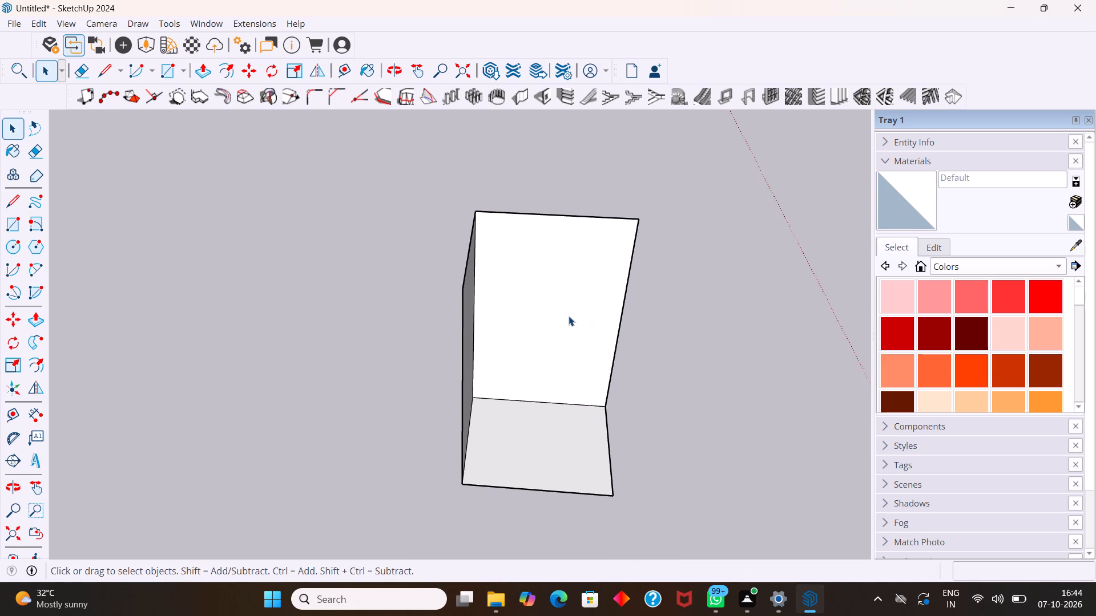
scroll(560, 305, "down", 2)
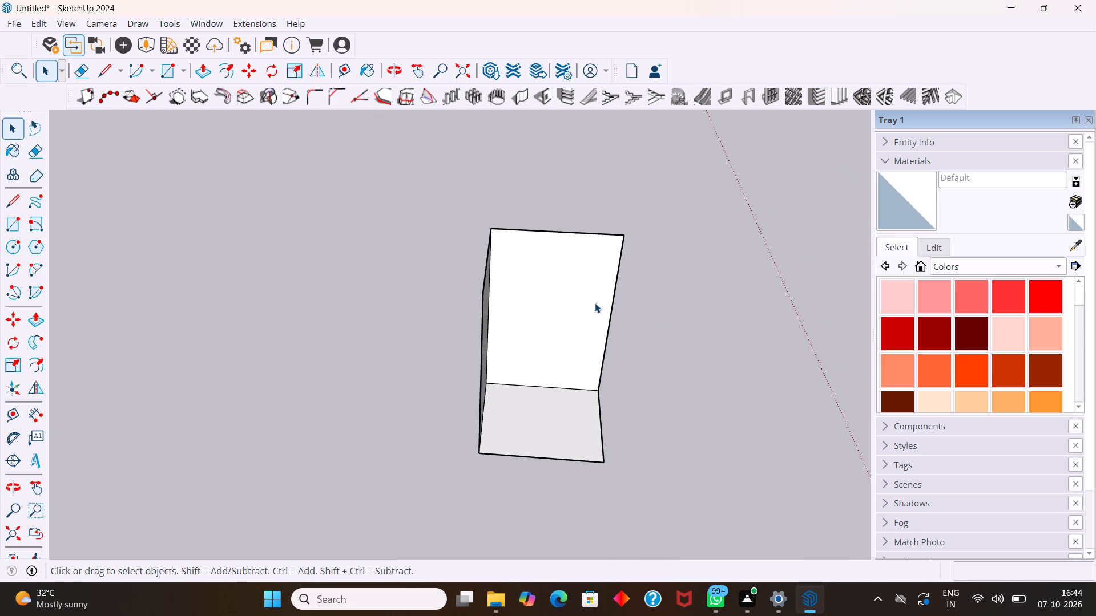
scroll(584, 345, "up", 6)
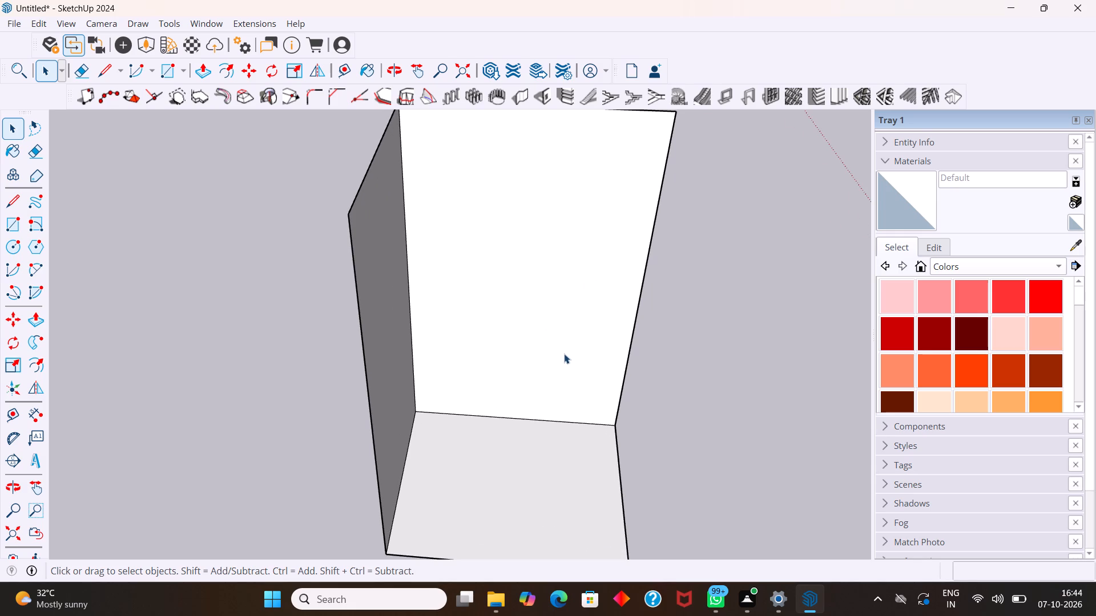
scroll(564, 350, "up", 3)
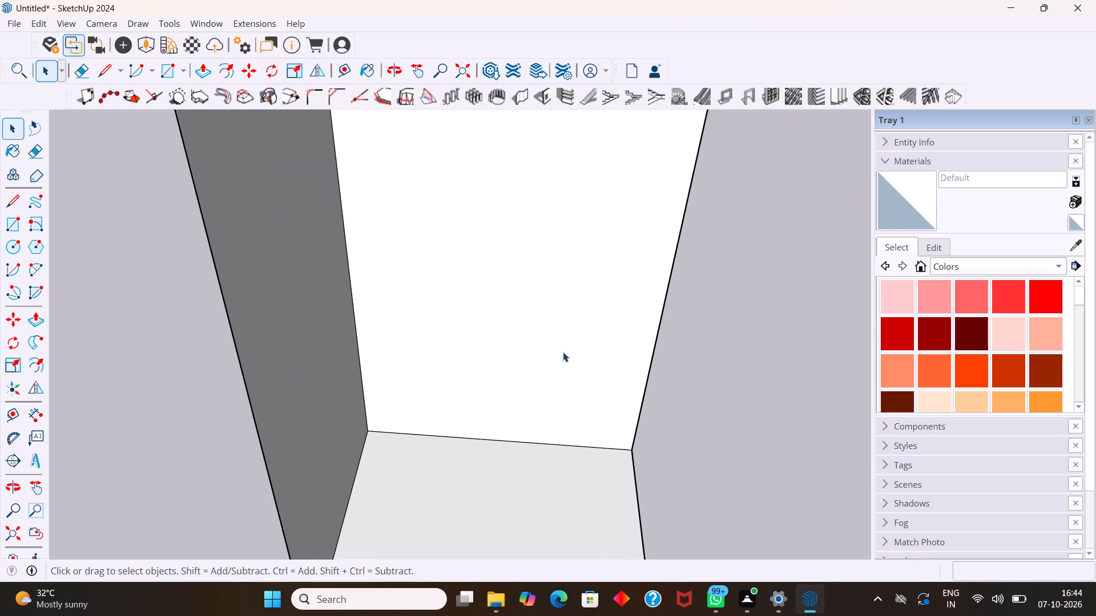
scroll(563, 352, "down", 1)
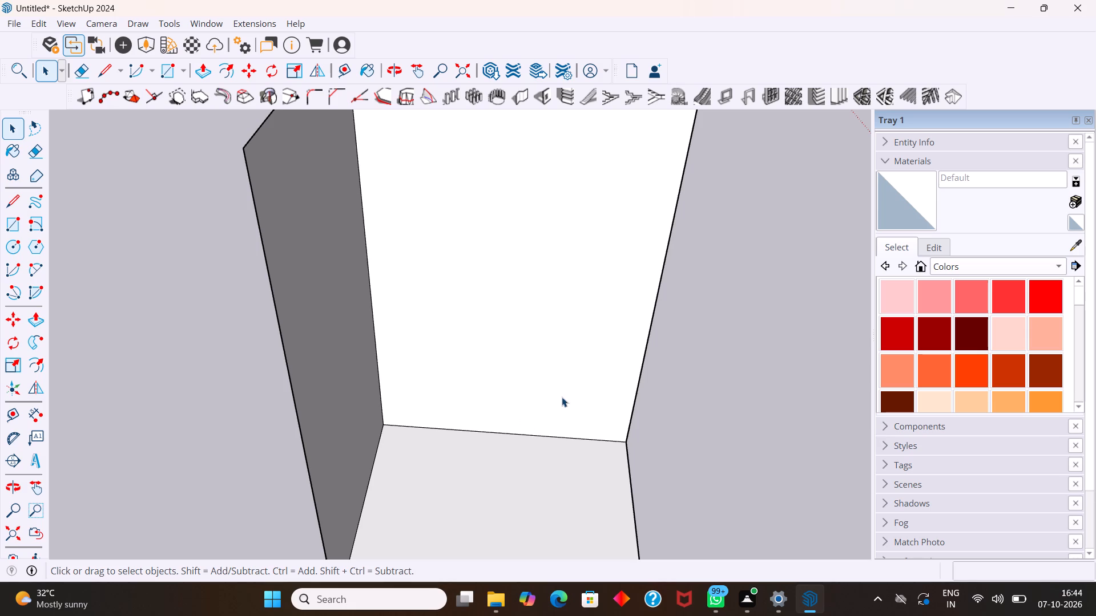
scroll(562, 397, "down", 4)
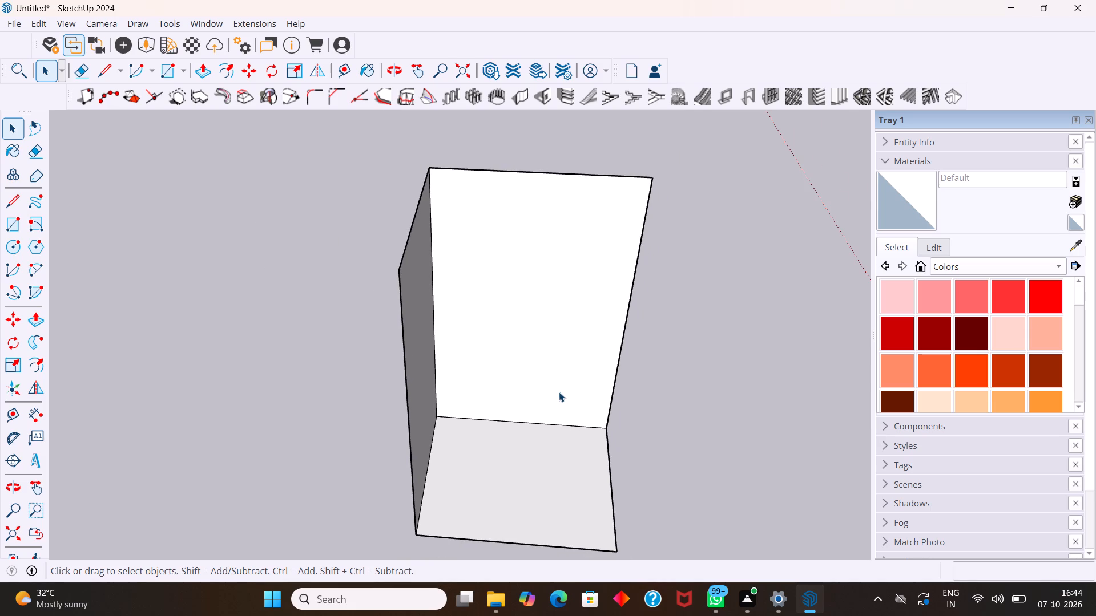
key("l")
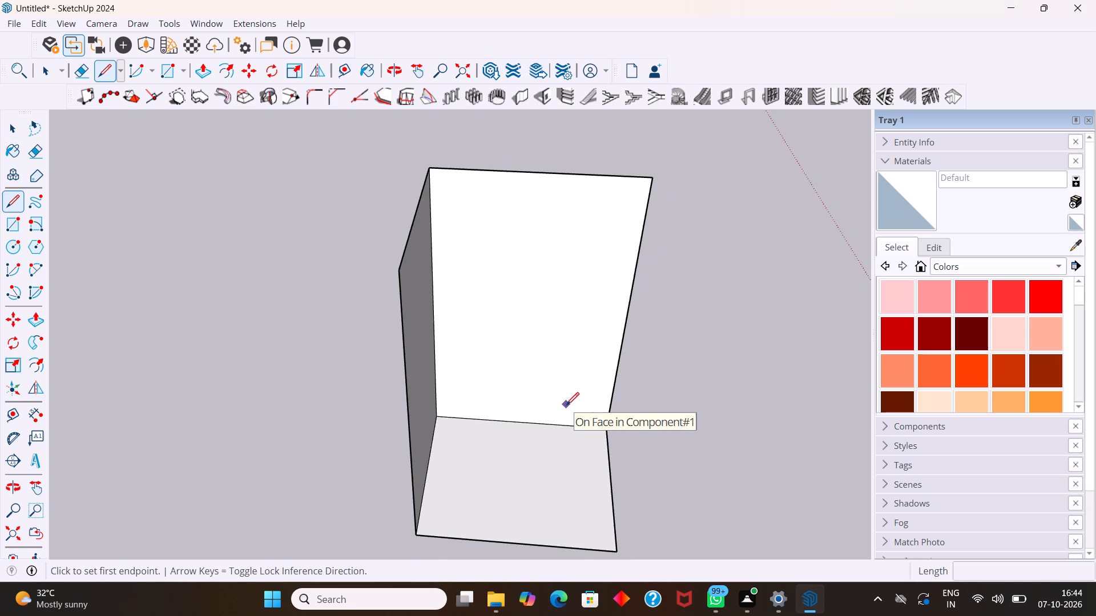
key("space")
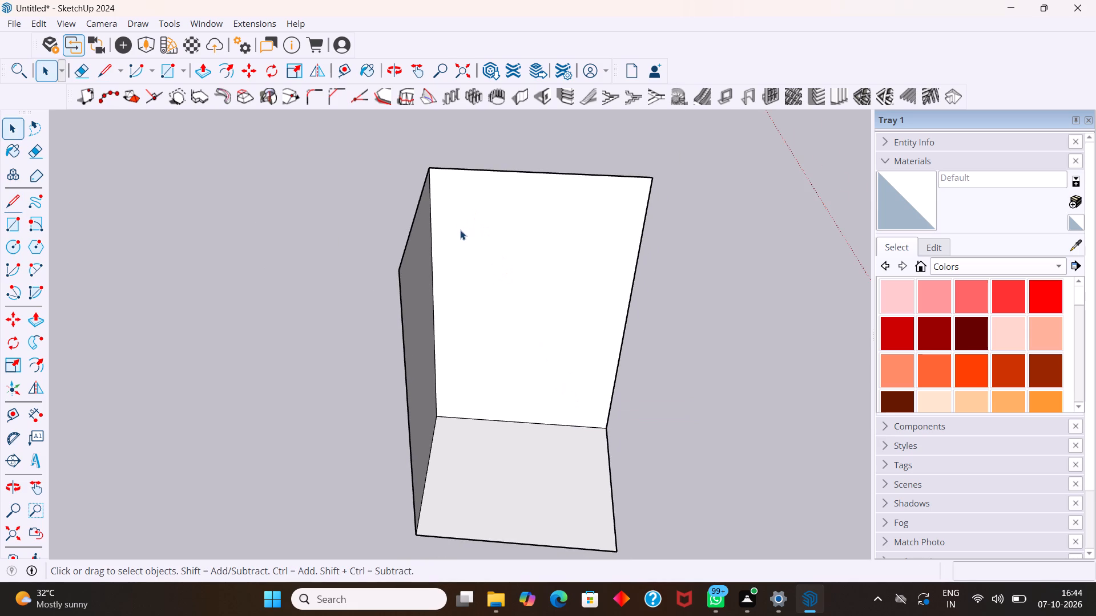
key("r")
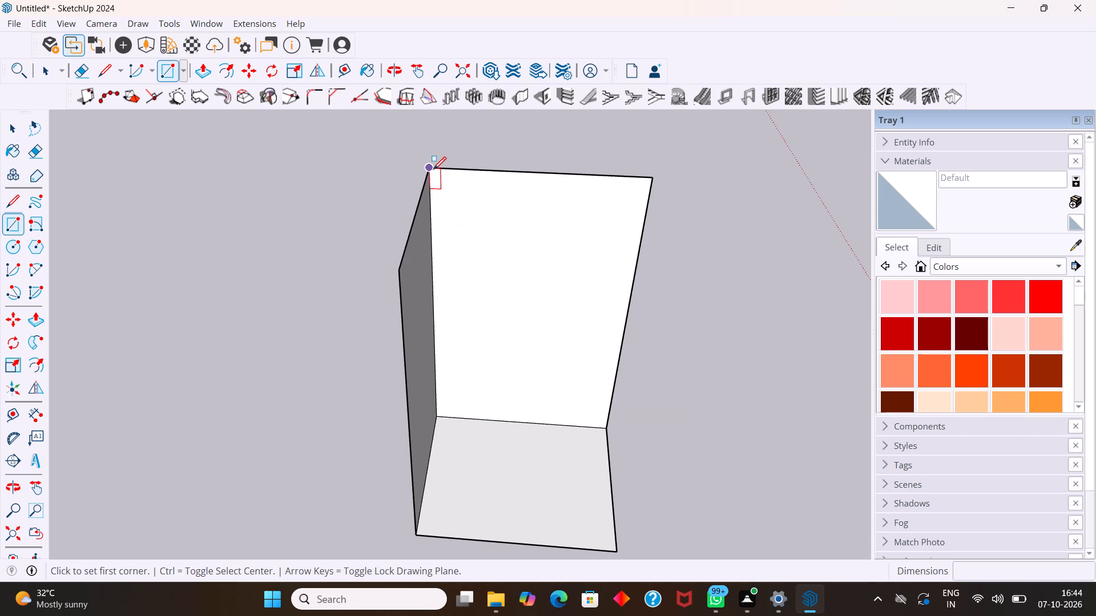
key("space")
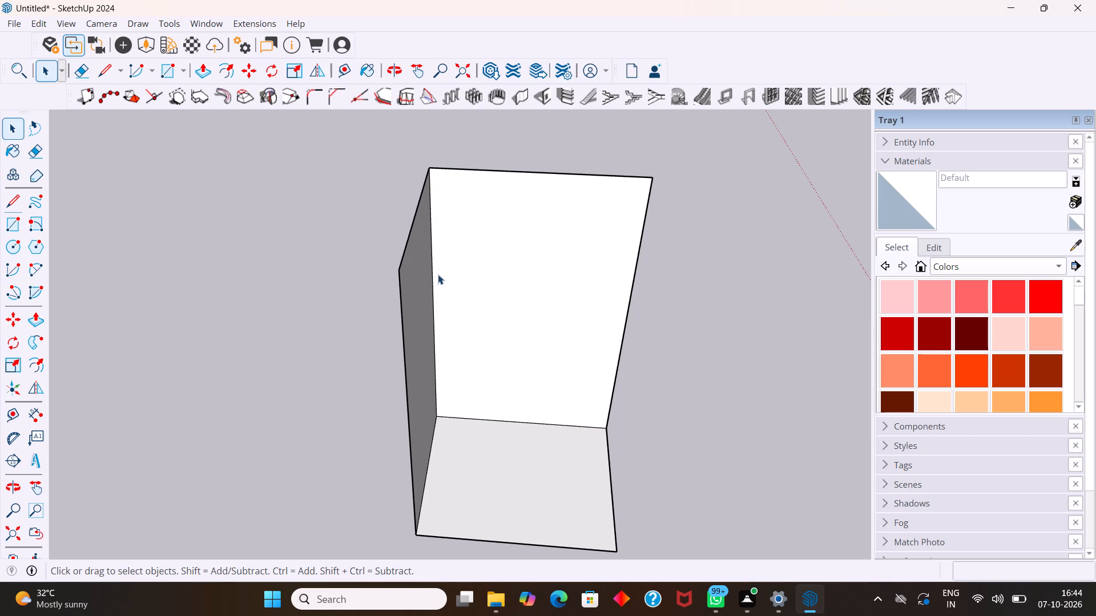
Open the copied inner wall and floor component for editing down to its faces and edges.
scroll(464, 283, "down", 4)
left_click(473, 290)
left_click(478, 297)
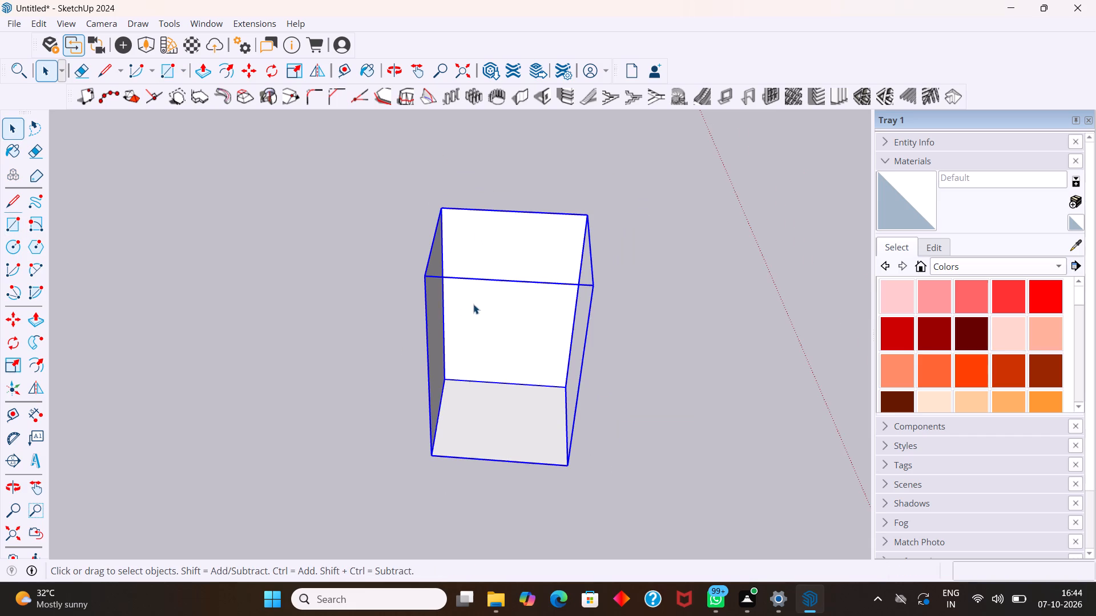
triple_click(485, 305)
left_click(482, 307)
left_click(730, 322)
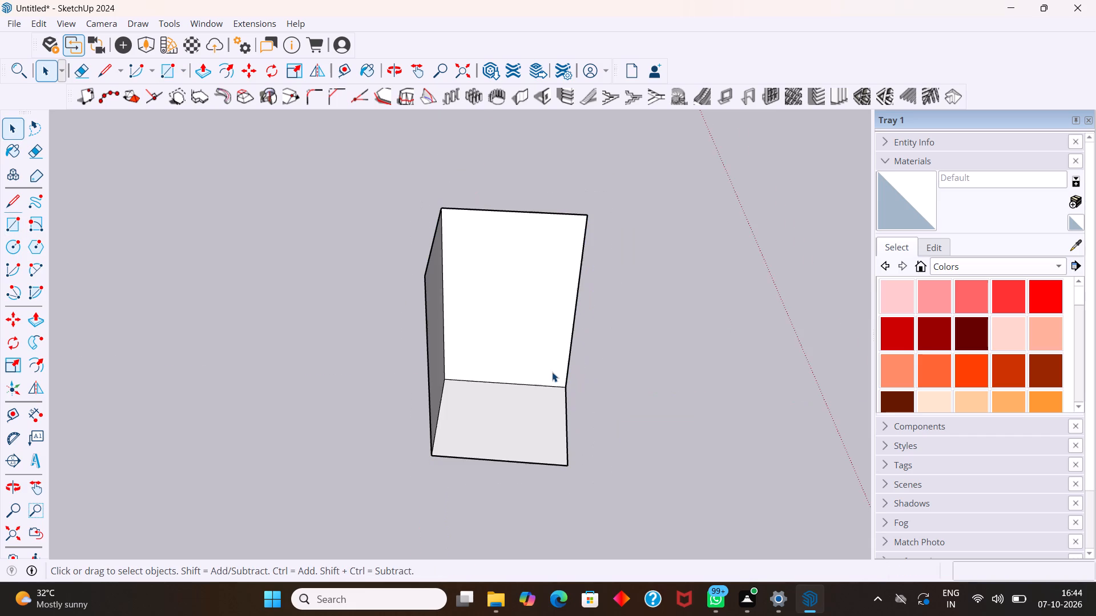
triple_click(547, 371)
Copy the vertical edge at the blue-axis corner 3' along the green axis across the white wall face.
scroll(449, 358, "up", 9)
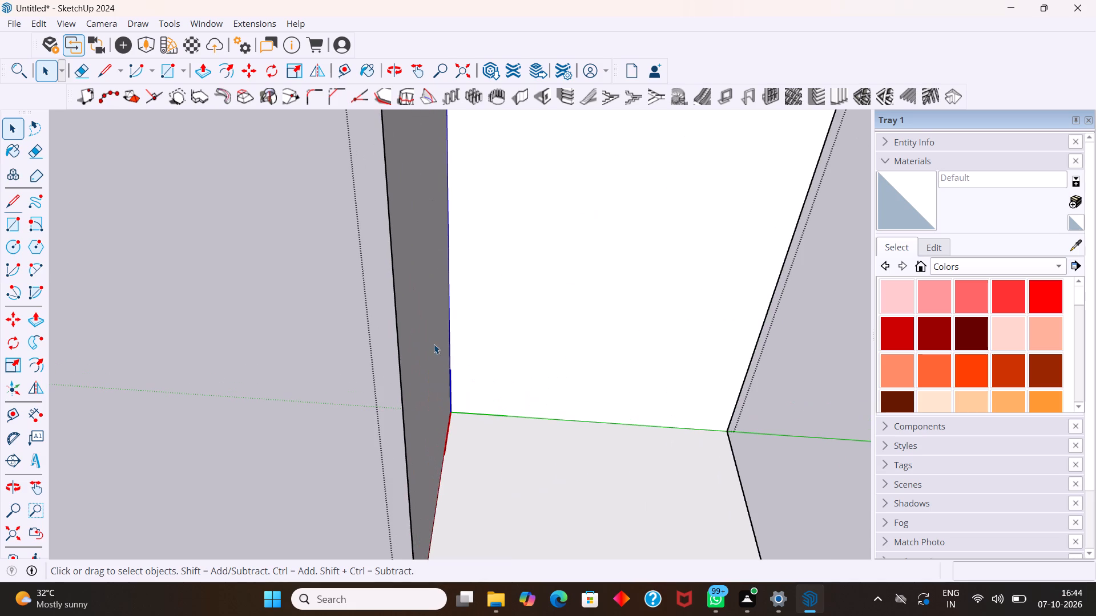
left_click(449, 309)
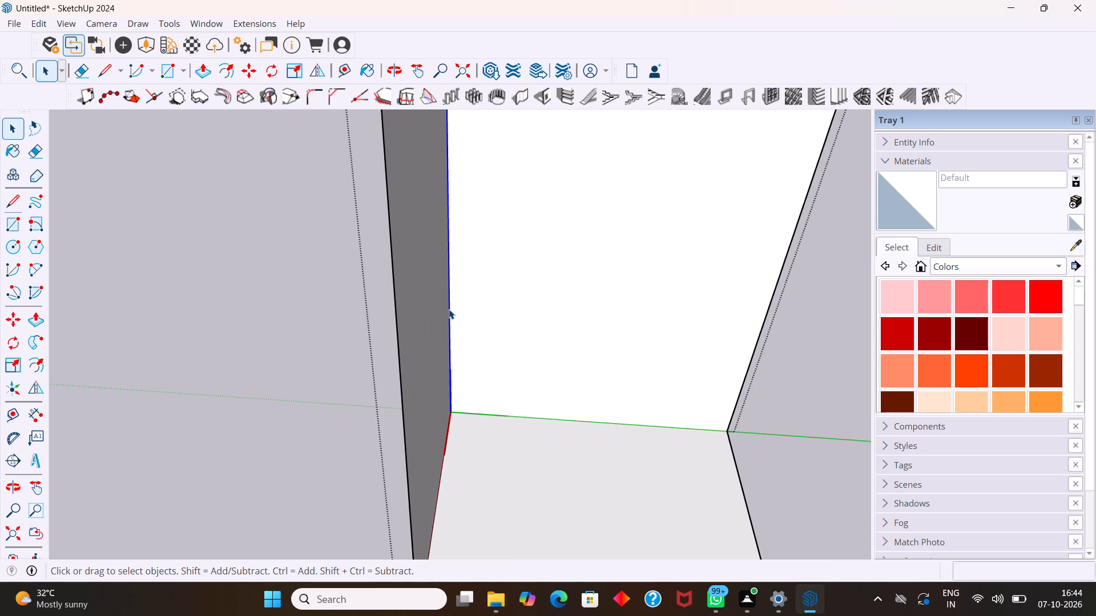
key("m")
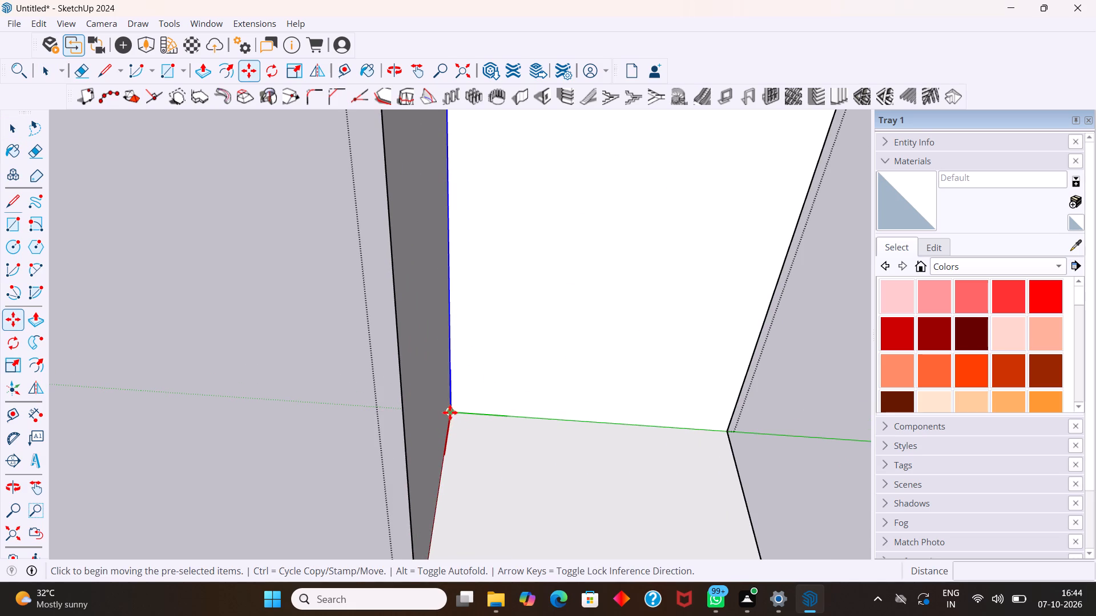
left_click(450, 412)
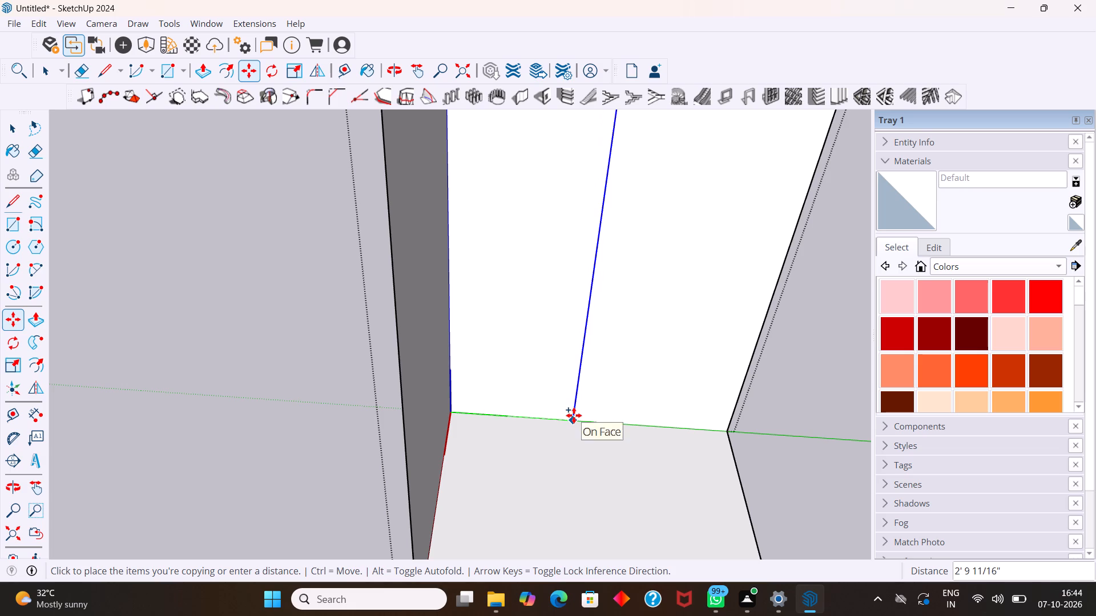
type("3'")
key("Return")
key("space")
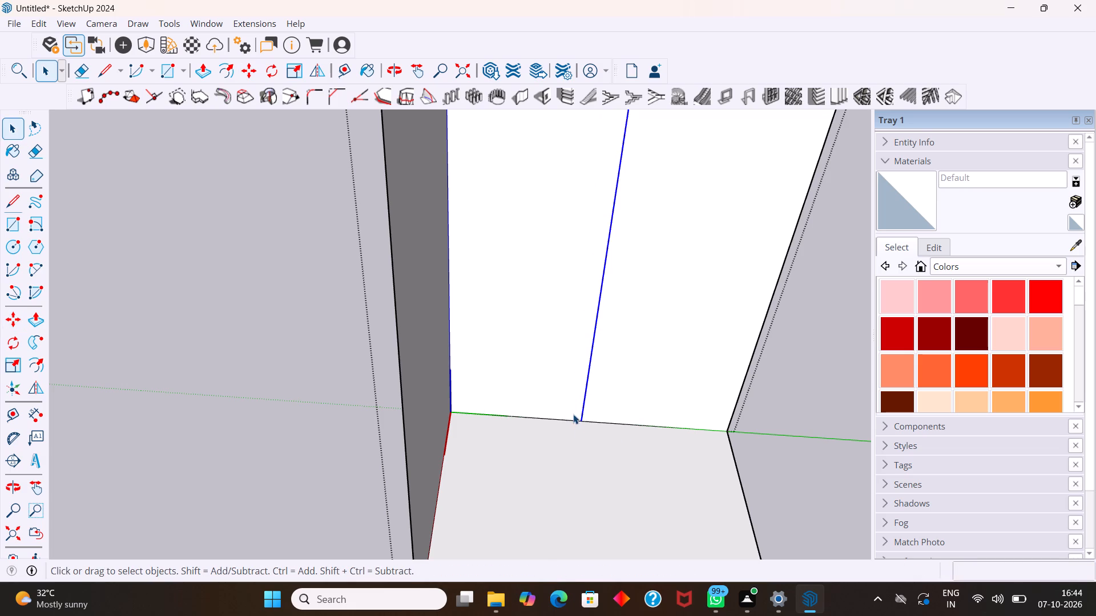
scroll(571, 412, "down", 6)
left_click(725, 403)
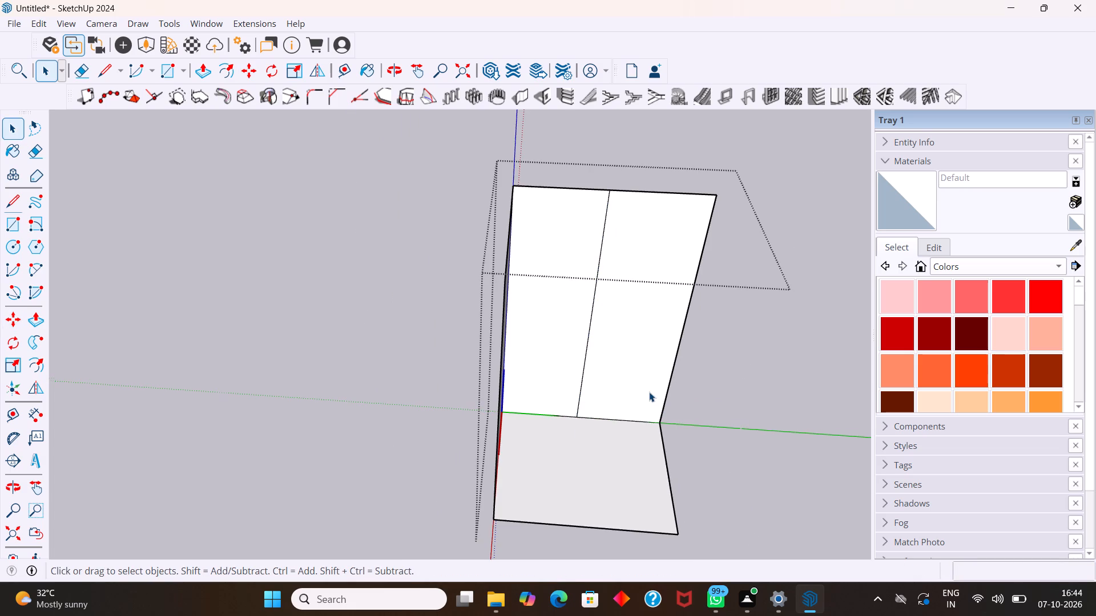
Examine the divided white wall, the adjoining grey wall and the floor from several angles and distances.
scroll(649, 392, "down", 5)
middle_click_drag(650, 387, 581, 311)
scroll(659, 335, "up", 8)
middle_click_drag(642, 354, 674, 366)
scroll(646, 356, "up", 1)
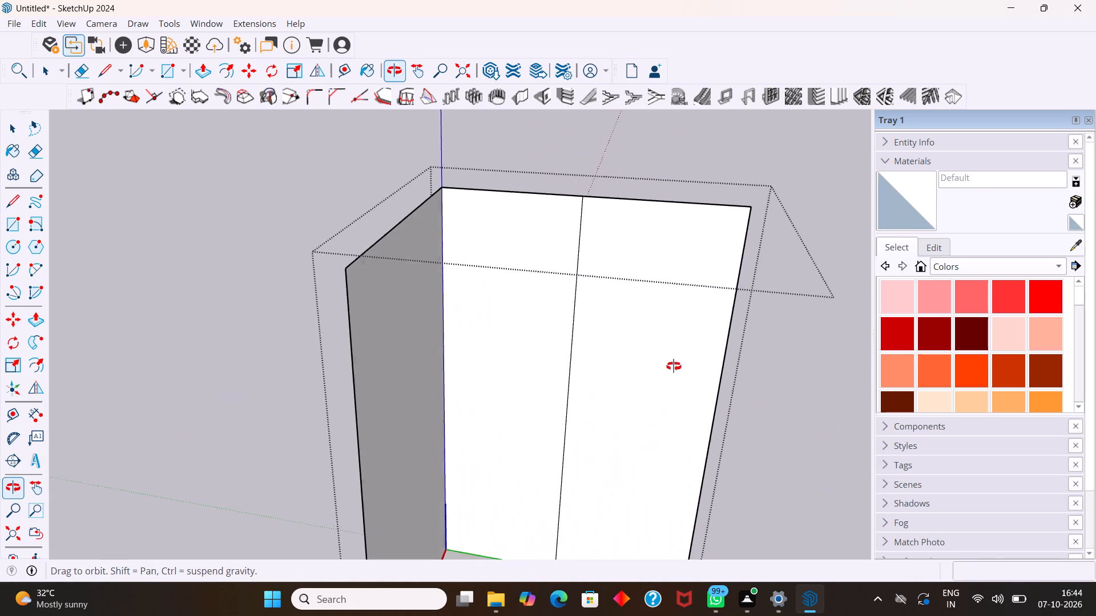
middle_click_drag(674, 366, 674, 367)
scroll(591, 342, "up", 2)
middle_click_drag(591, 341, 610, 360)
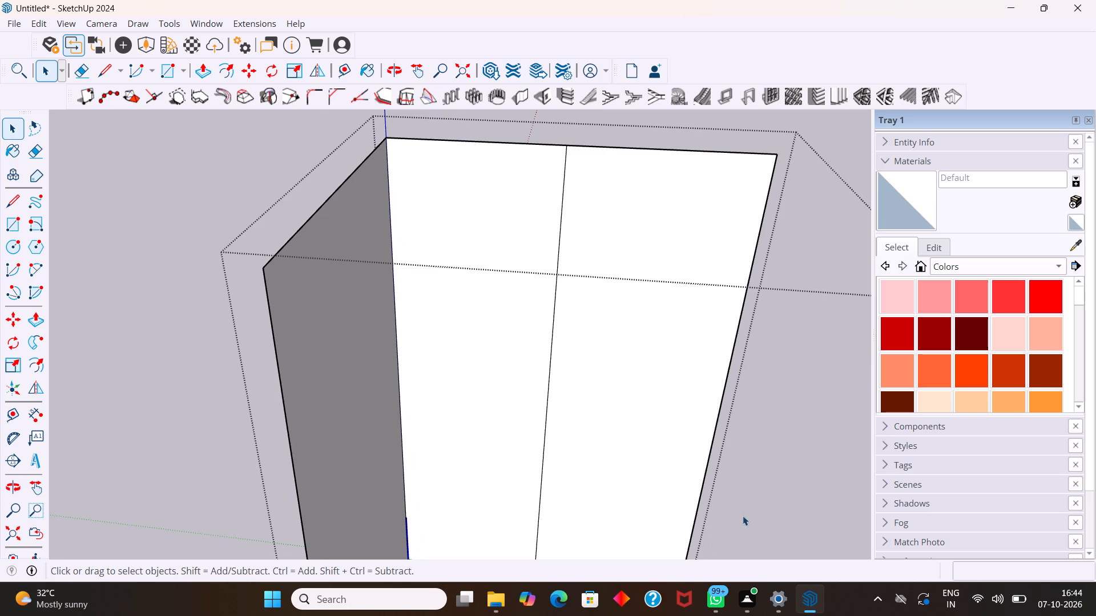
scroll(569, 366, "down", 2)
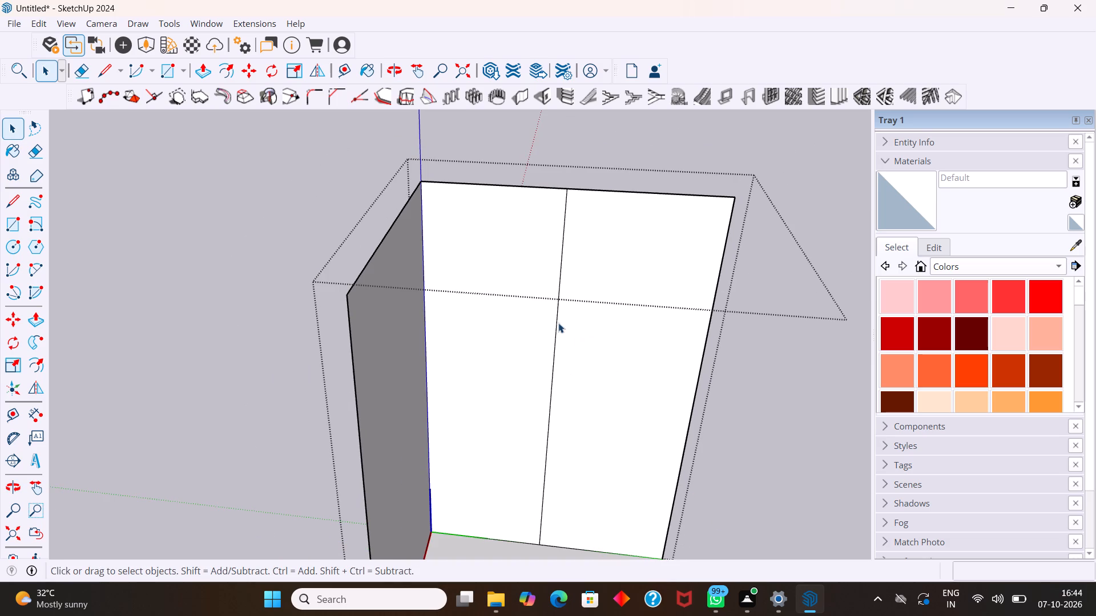
scroll(556, 323, "down", 4)
middle_click_drag(534, 325, 402, 280)
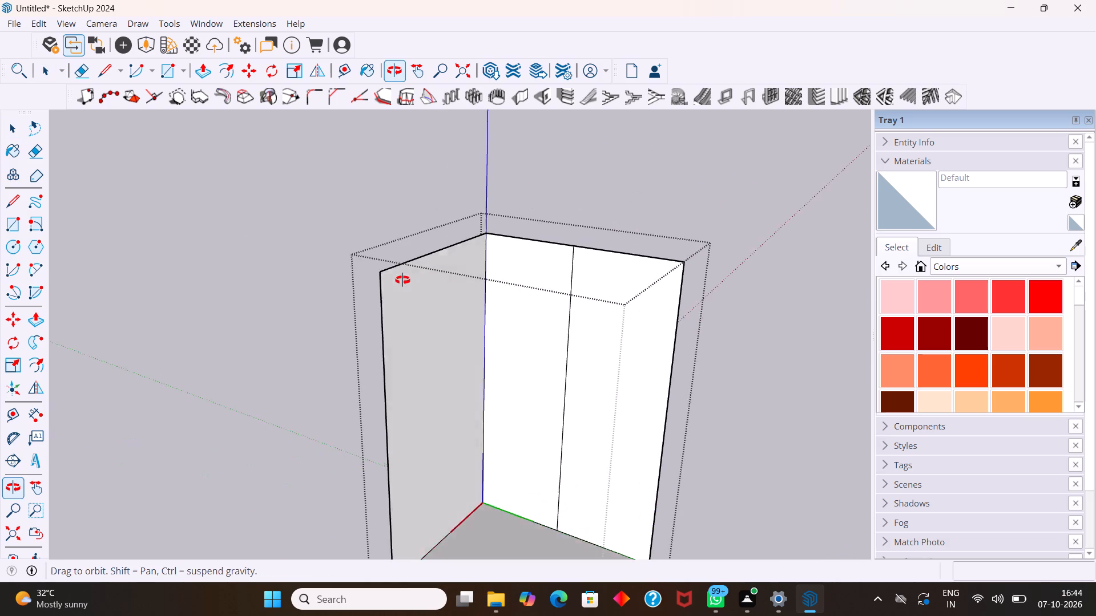
middle_click_drag(402, 280, 499, 331)
scroll(506, 314, "up", 2)
middle_click_drag(506, 312, 512, 345)
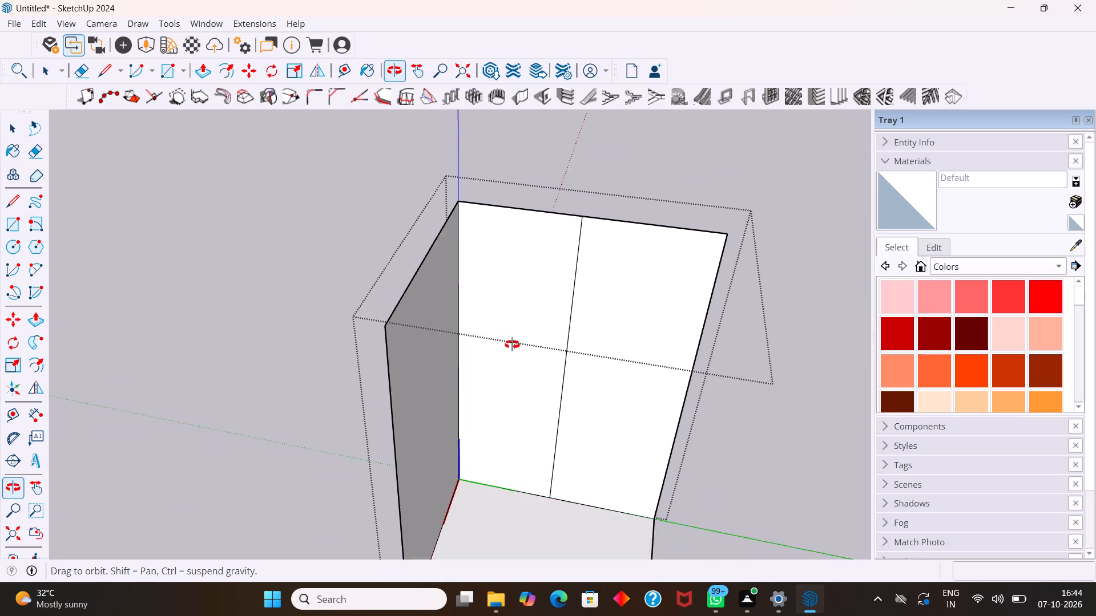
middle_click_drag(512, 345, 514, 347)
middle_click(514, 347)
scroll(515, 345, "up", 1)
scroll(515, 341, "down", 4)
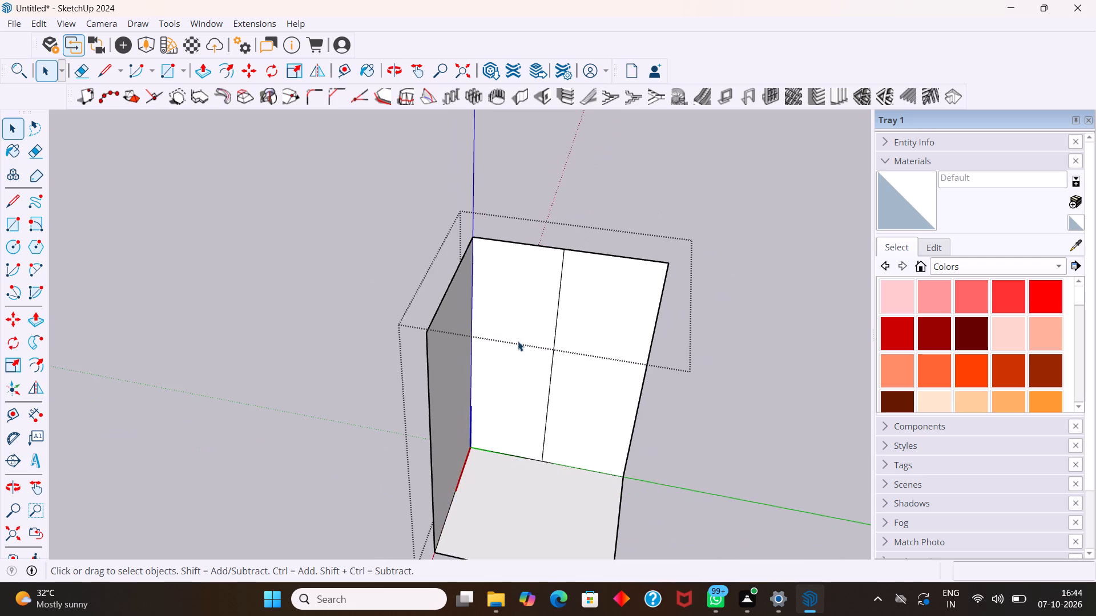
middle_click_drag(575, 369, 577, 323)
scroll(588, 330, "up", 4)
middle_click_drag(591, 344, 616, 350)
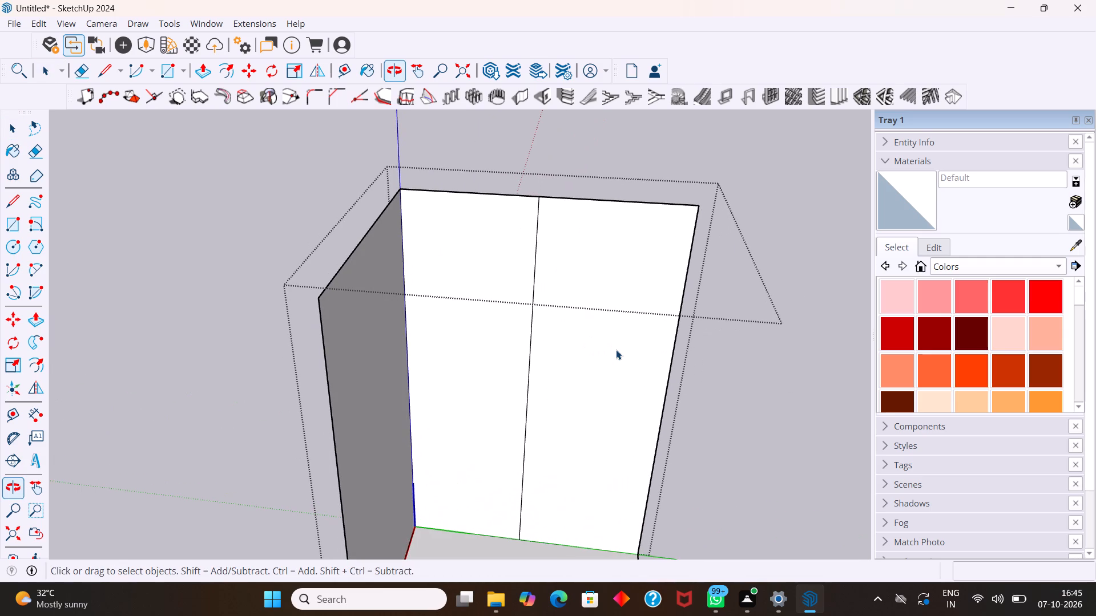
scroll(615, 339, "down", 5)
middle_click_drag(627, 443, 615, 399)
scroll(604, 394, "up", 2)
middle_click_drag(603, 394, 647, 421)
scroll(598, 484, "up", 3)
scroll(598, 485, "down", 2)
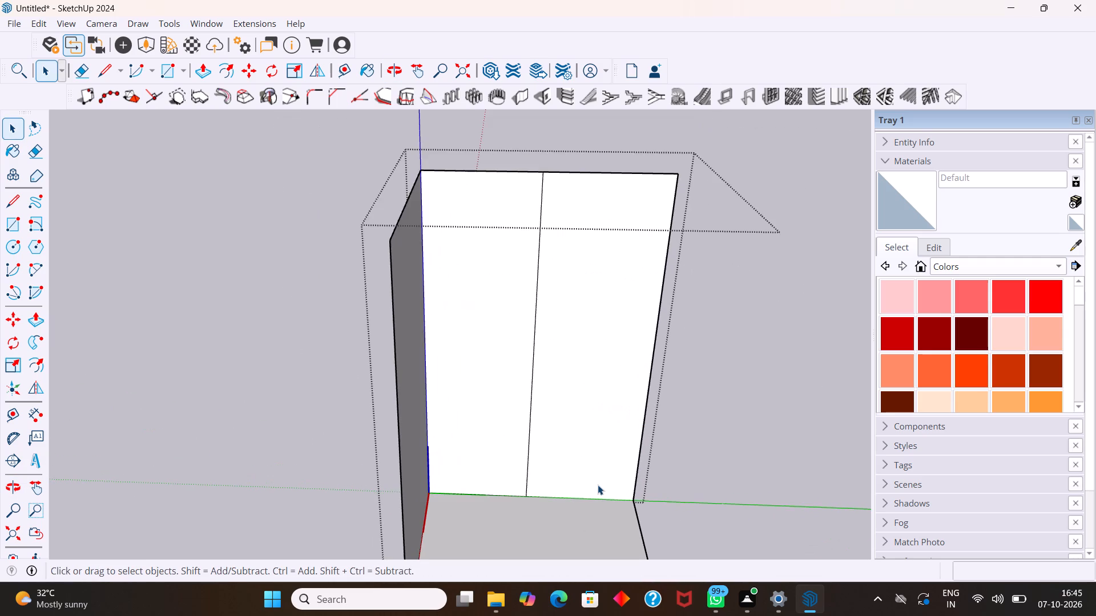
middle_click_drag(598, 484, 581, 426)
scroll(536, 425, "up", 4)
middle_click_drag(531, 423, 535, 428)
scroll(532, 424, "down", 4)
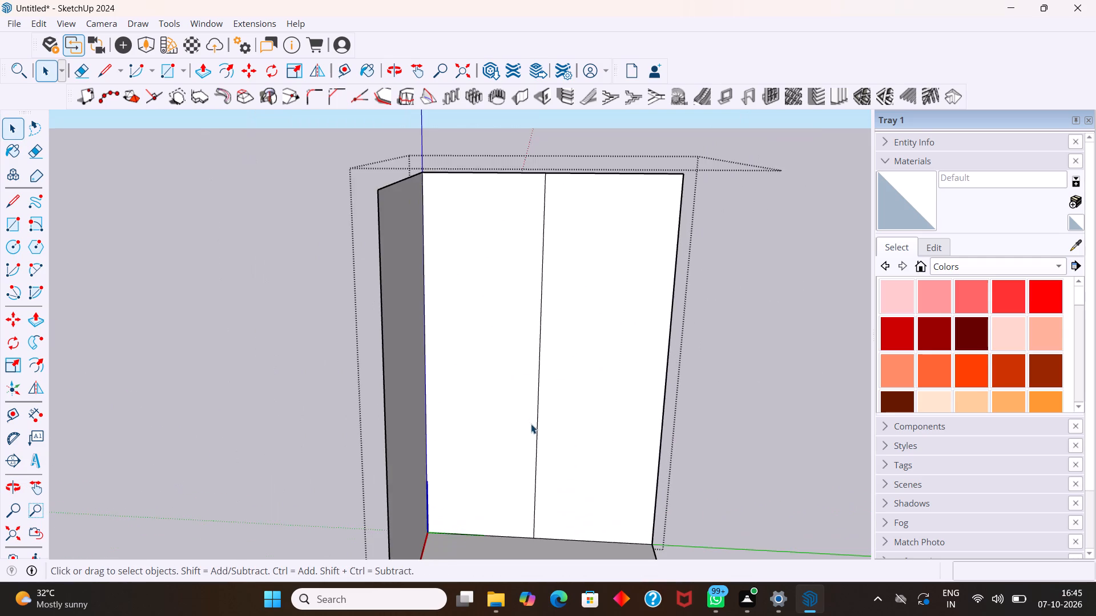
scroll(531, 424, "down", 4)
middle_click_drag(486, 418, 519, 431)
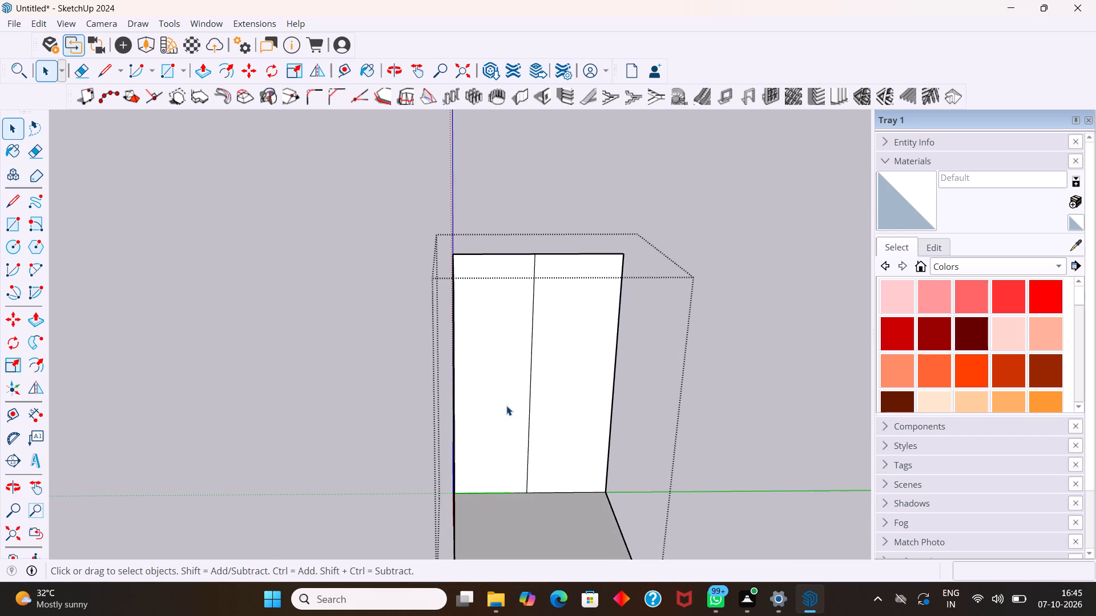
scroll(512, 389, "up", 3)
middle_click_drag(548, 407, 510, 406)
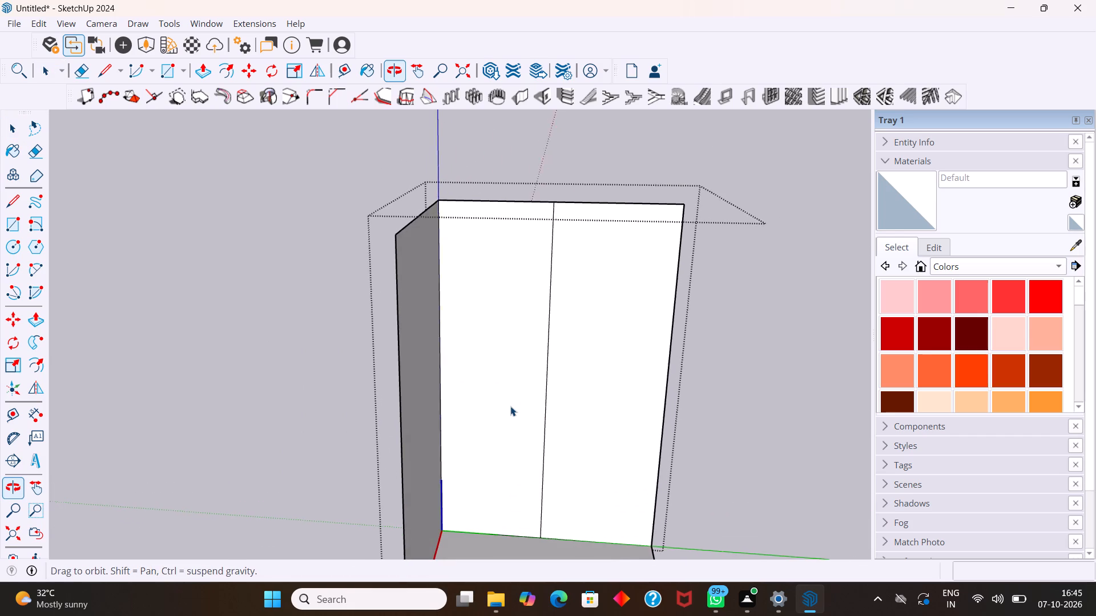
middle_click_drag(510, 406, 509, 404)
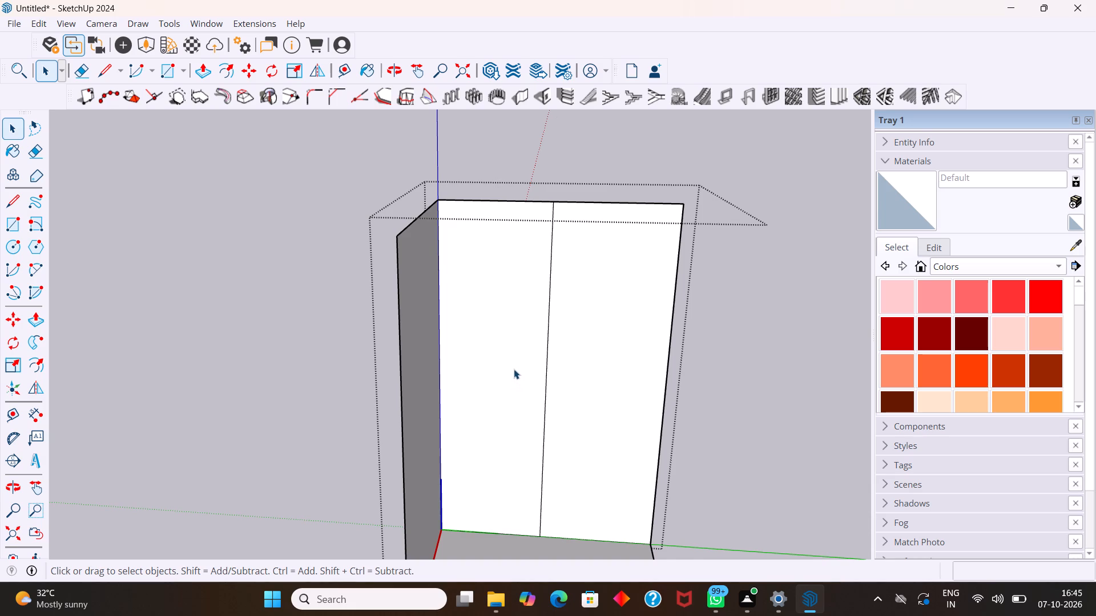
scroll(514, 367, "up", 2)
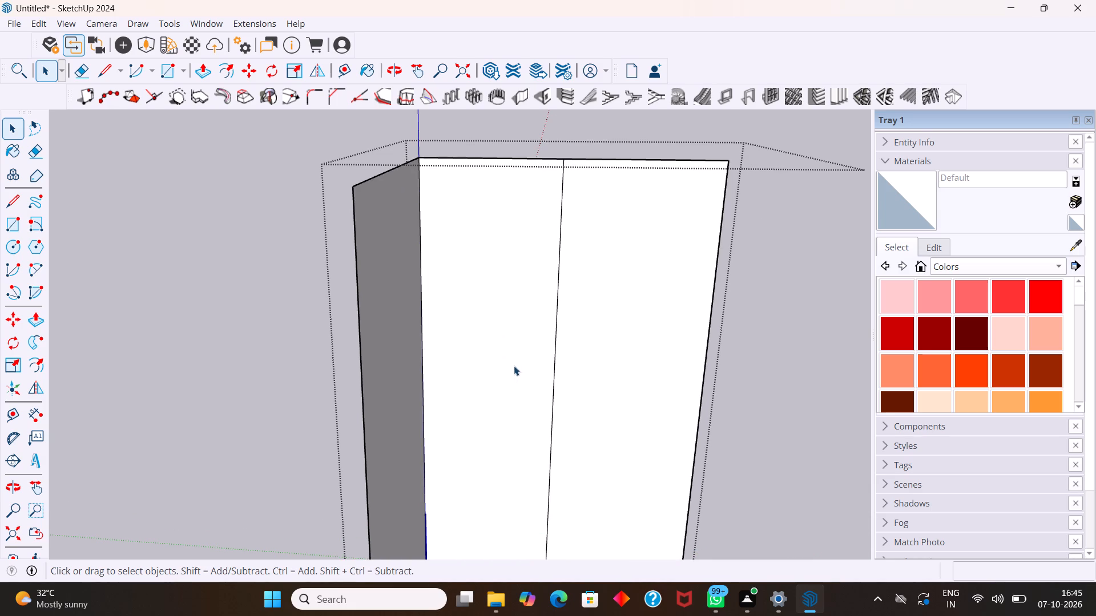
scroll(513, 364, "down", 1)
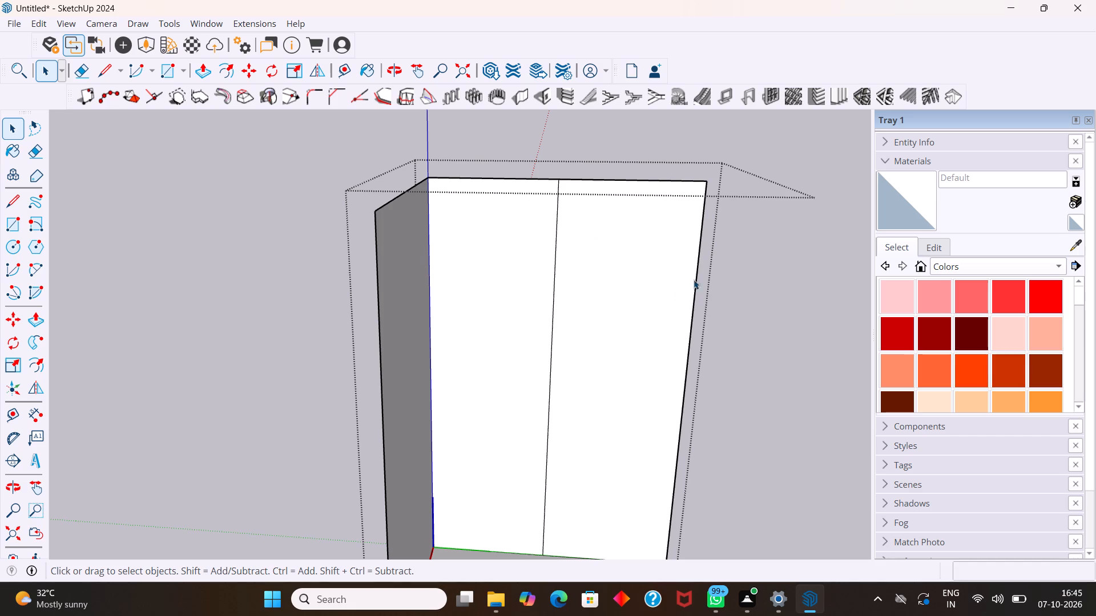
Copy the white wall's free vertical edge 20" inward along its top edge, toward the existing dividing line.
left_click(693, 307)
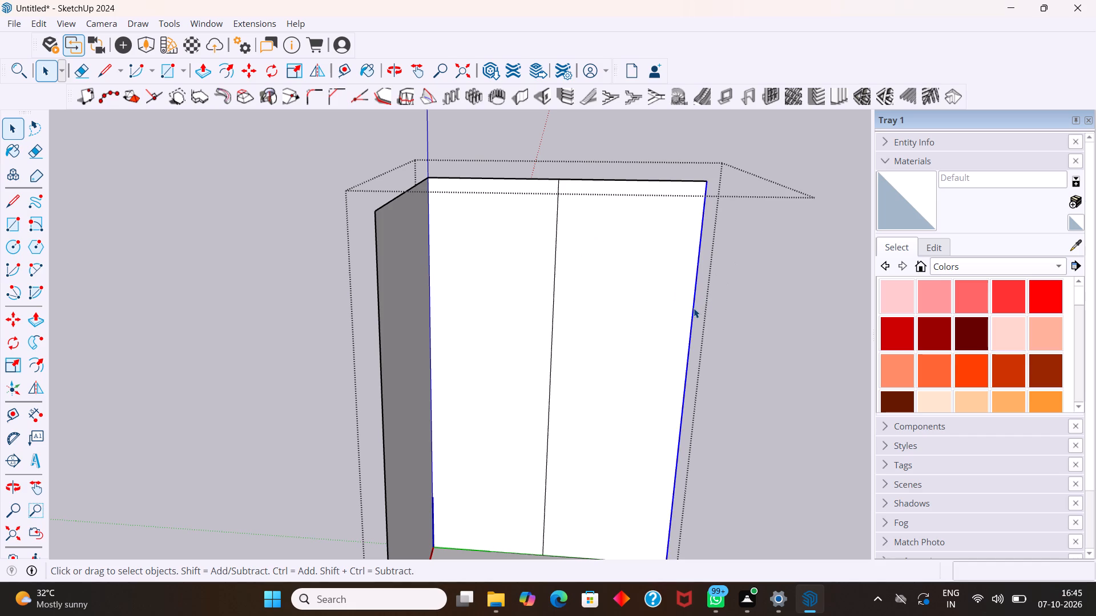
key("m")
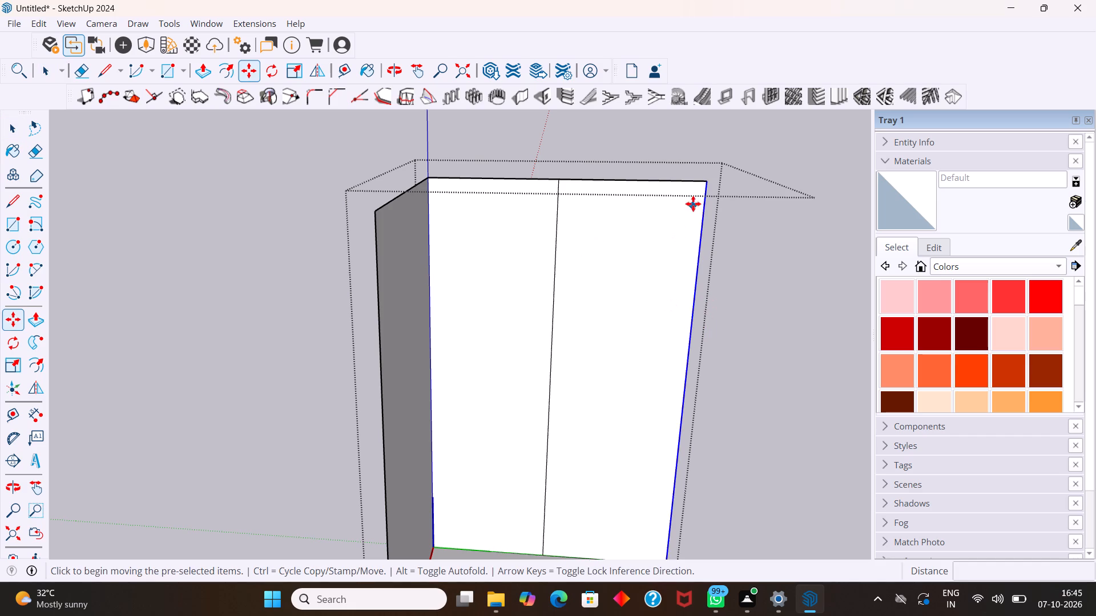
left_click(708, 183)
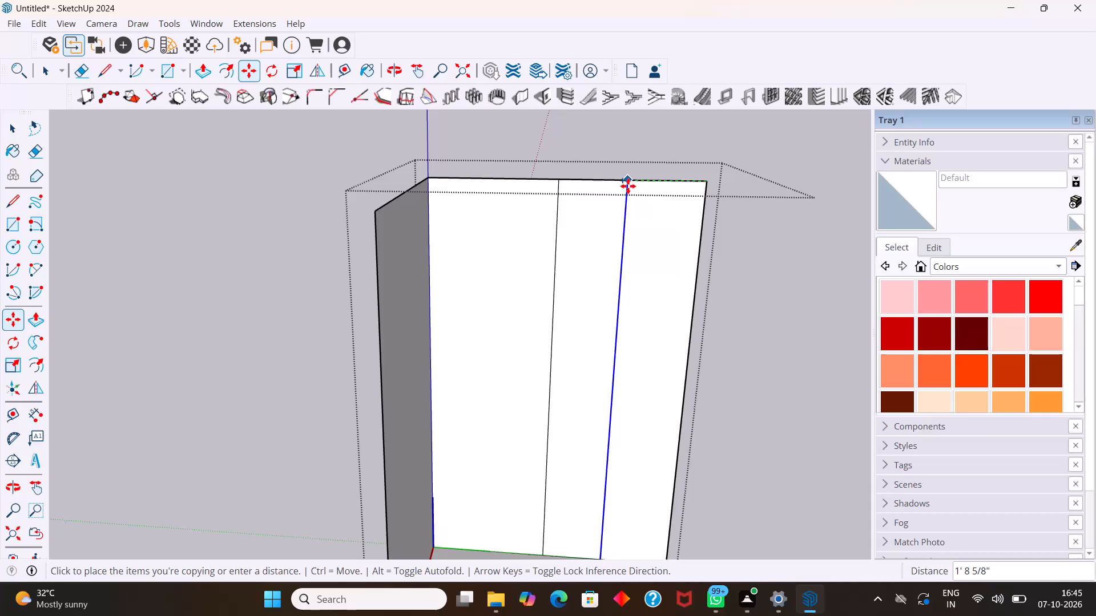
type("20")
key("Return")
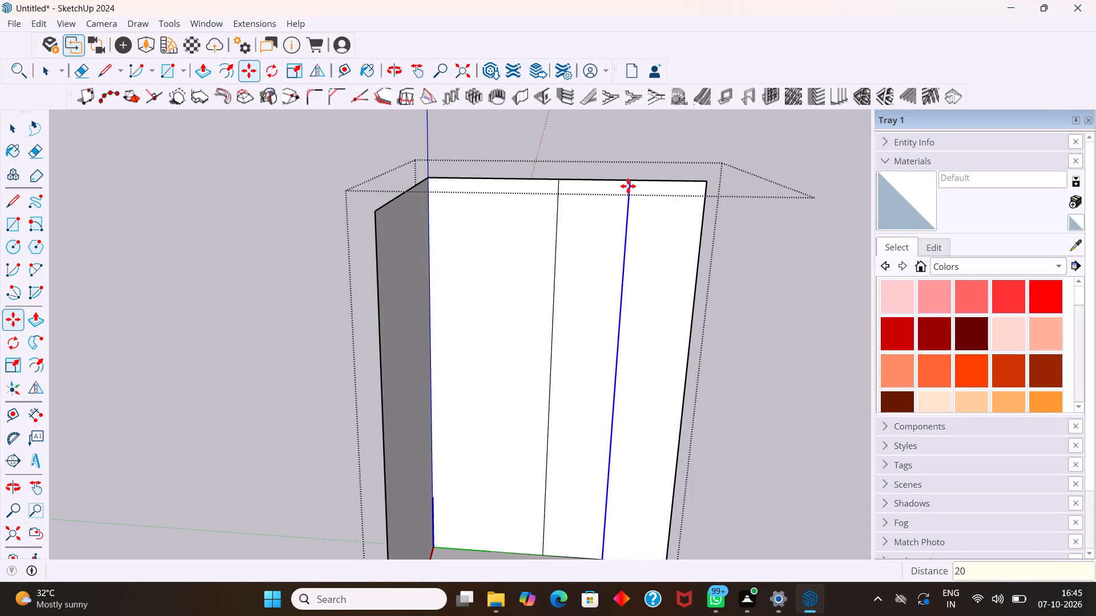
key("space")
scroll(654, 224, "up", 3)
middle_click_drag(657, 236, 644, 250)
scroll(644, 250, "up", 1)
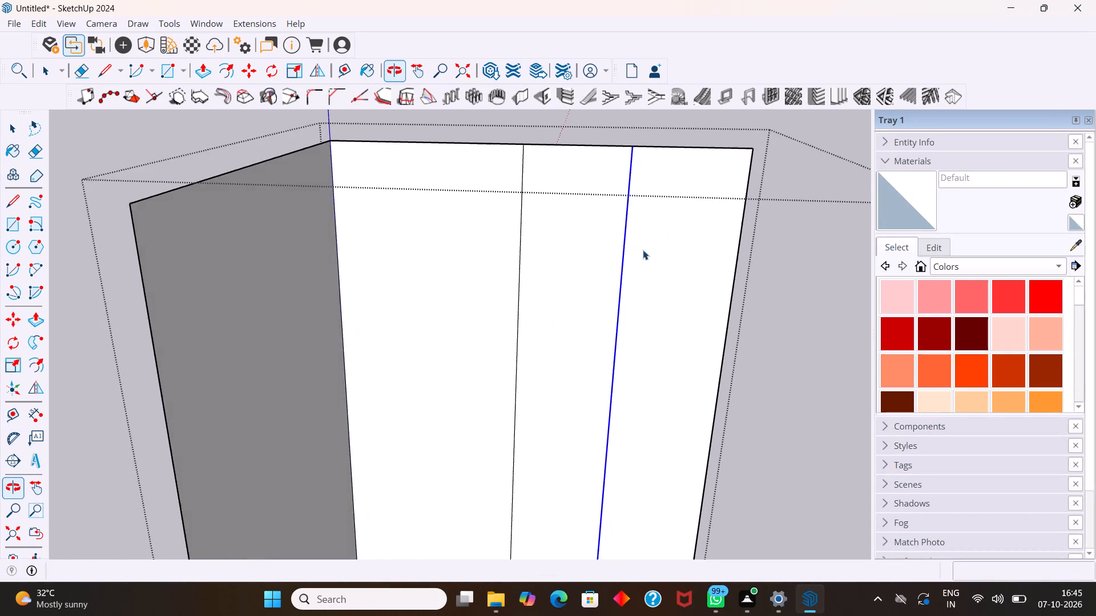
Copy the vertical line 20" from the white wall's free edge to that edge, dividing the end section into 15 equal strips.
scroll(642, 245, "down", 8)
middle_click_drag(648, 288, 656, 234)
scroll(656, 232, "up", 1)
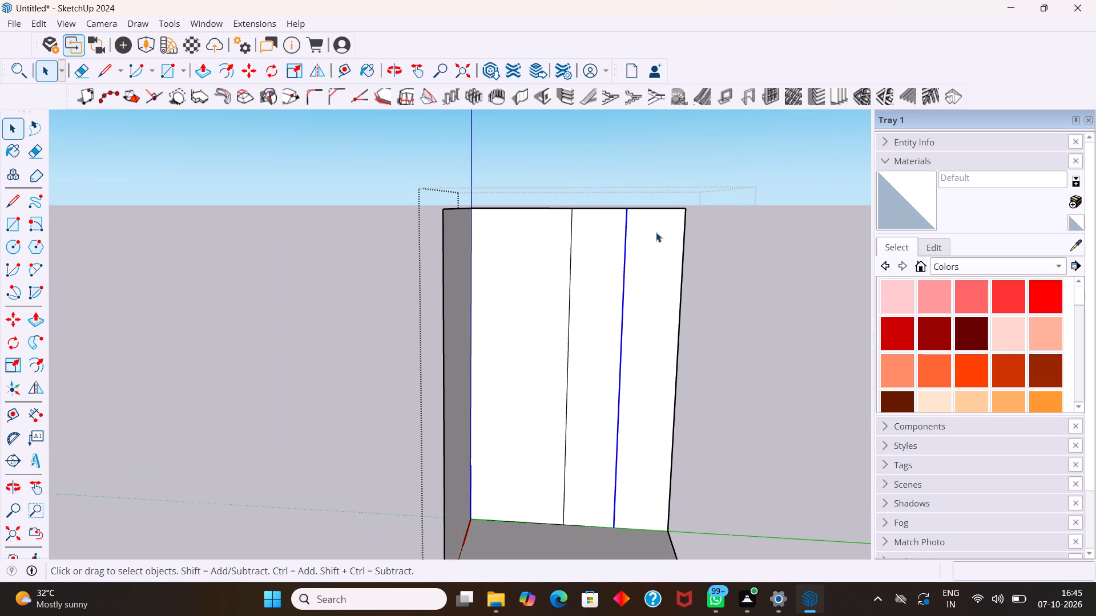
scroll(656, 232, "up", 1)
middle_click_drag(658, 227, 636, 255)
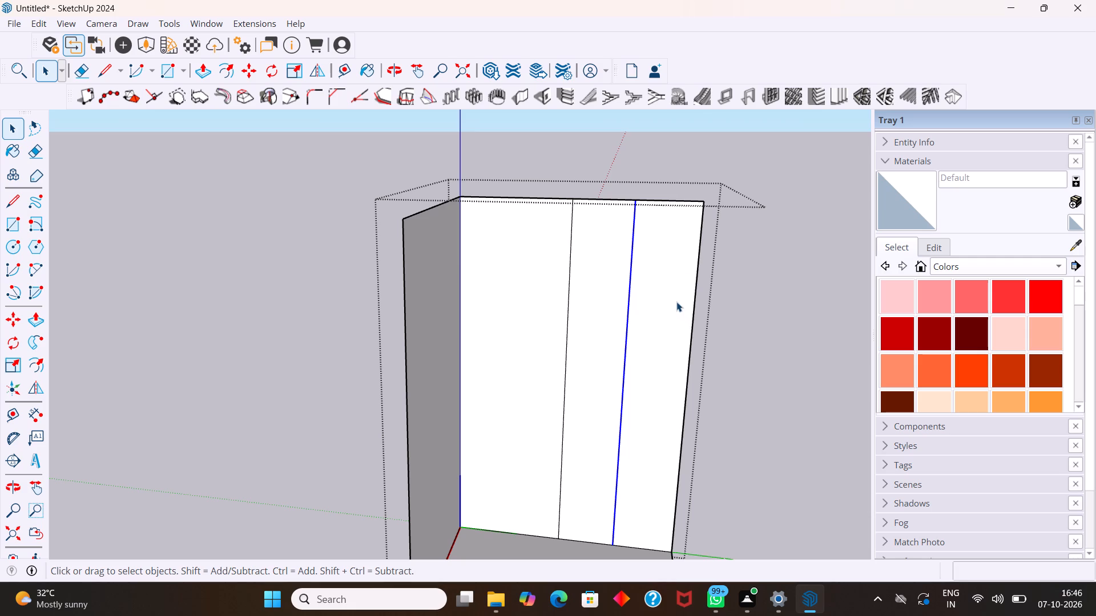
scroll(662, 296, "down", 3)
scroll(656, 273, "up", 2)
left_click(658, 269)
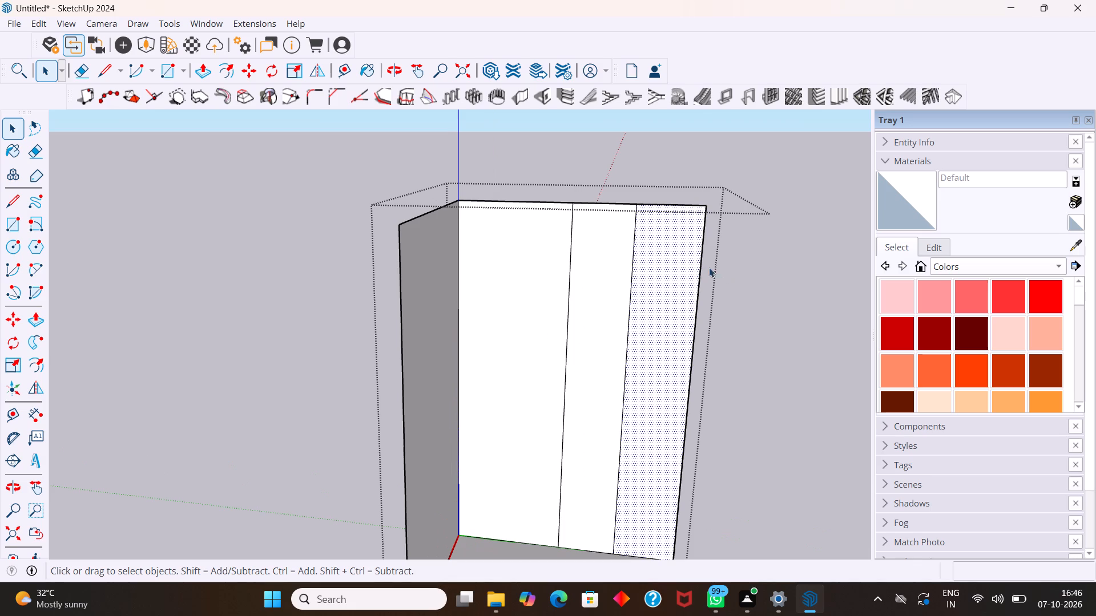
left_click(627, 341)
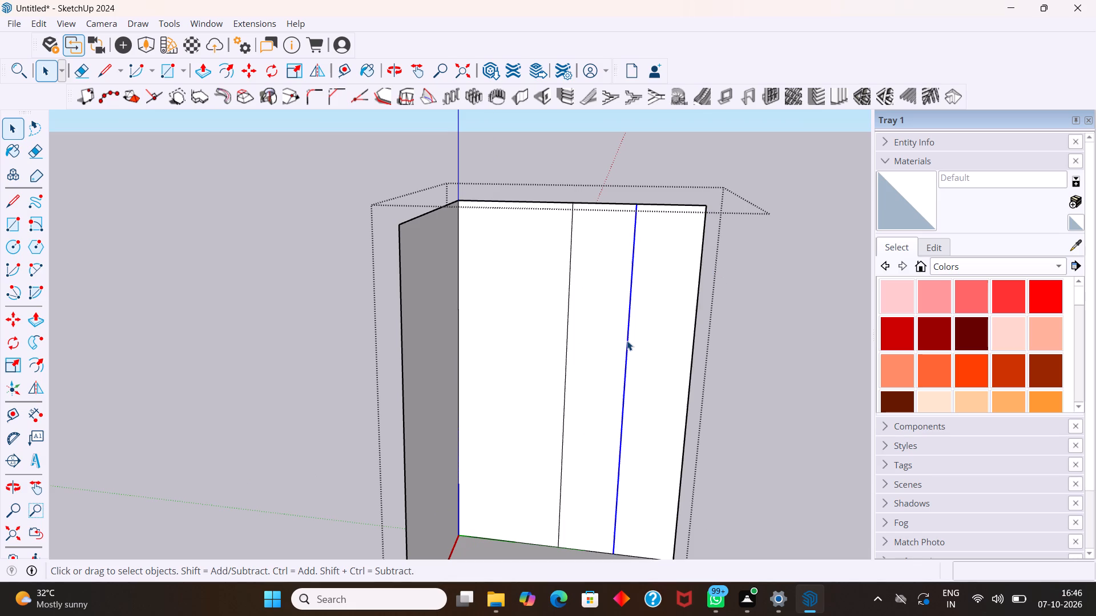
key("m")
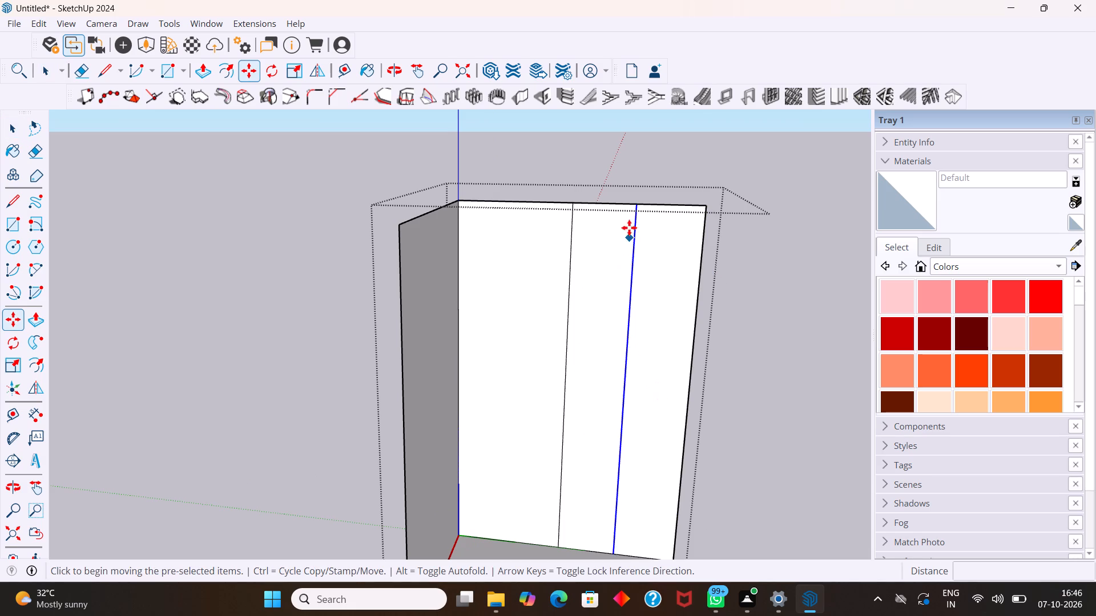
left_click(634, 207)
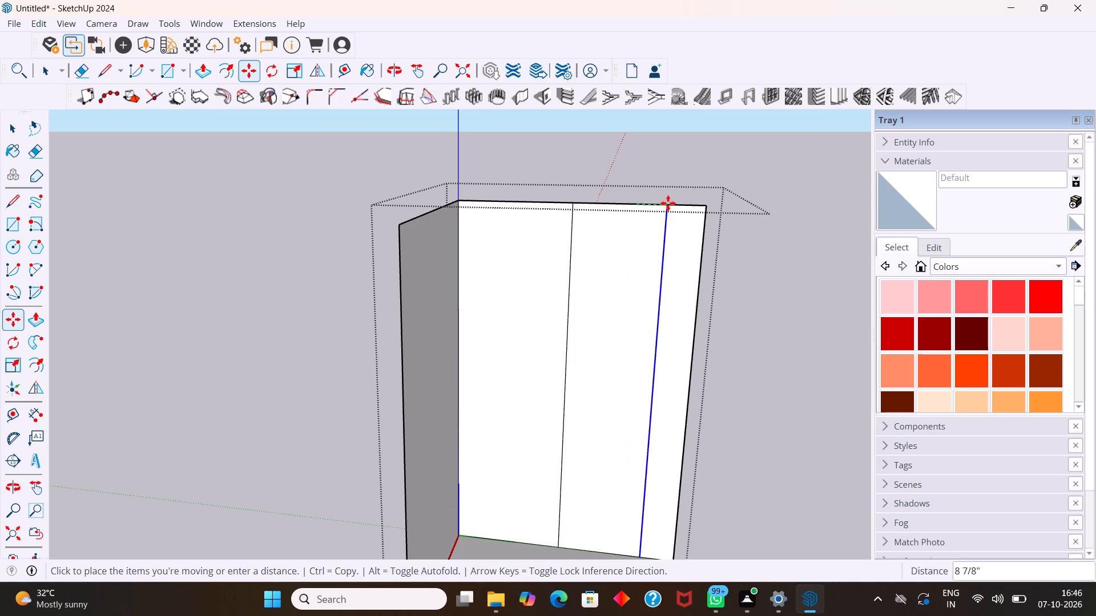
left_click(701, 206)
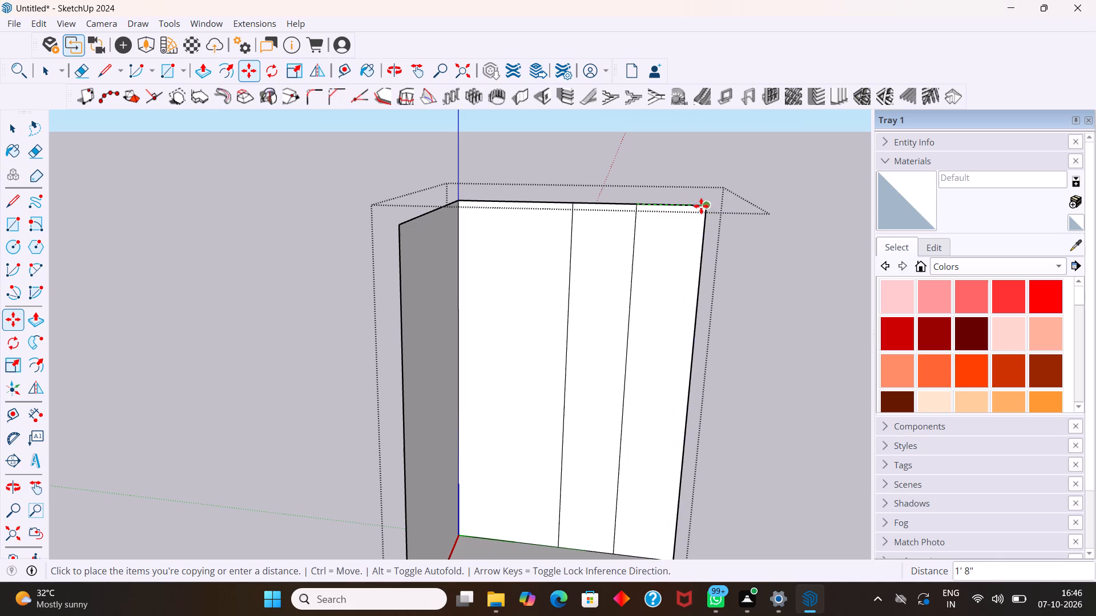
key("slash")
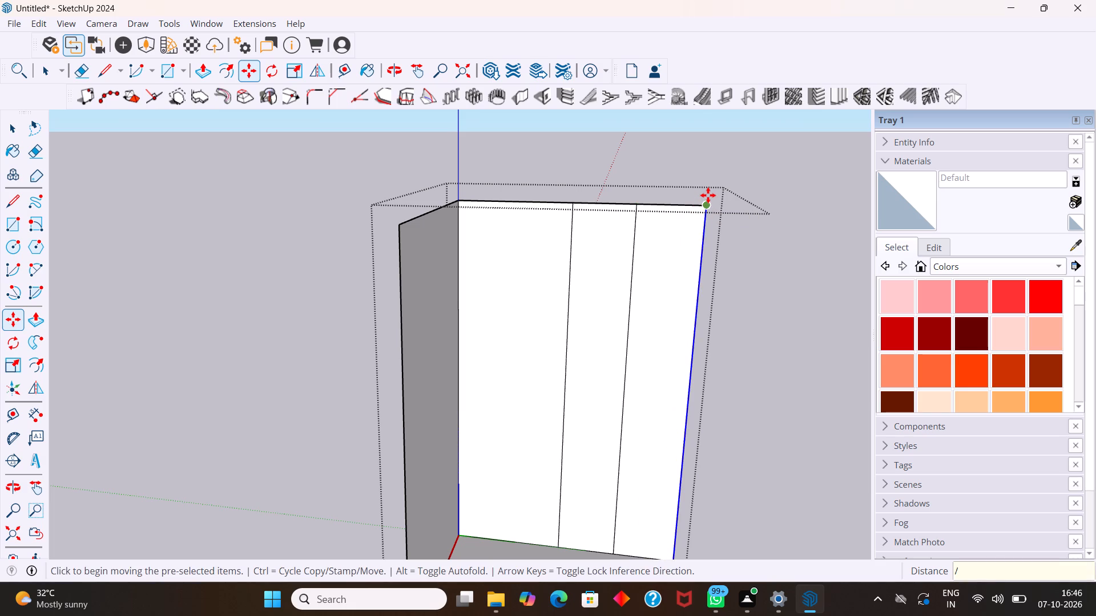
type("15")
key("Return")
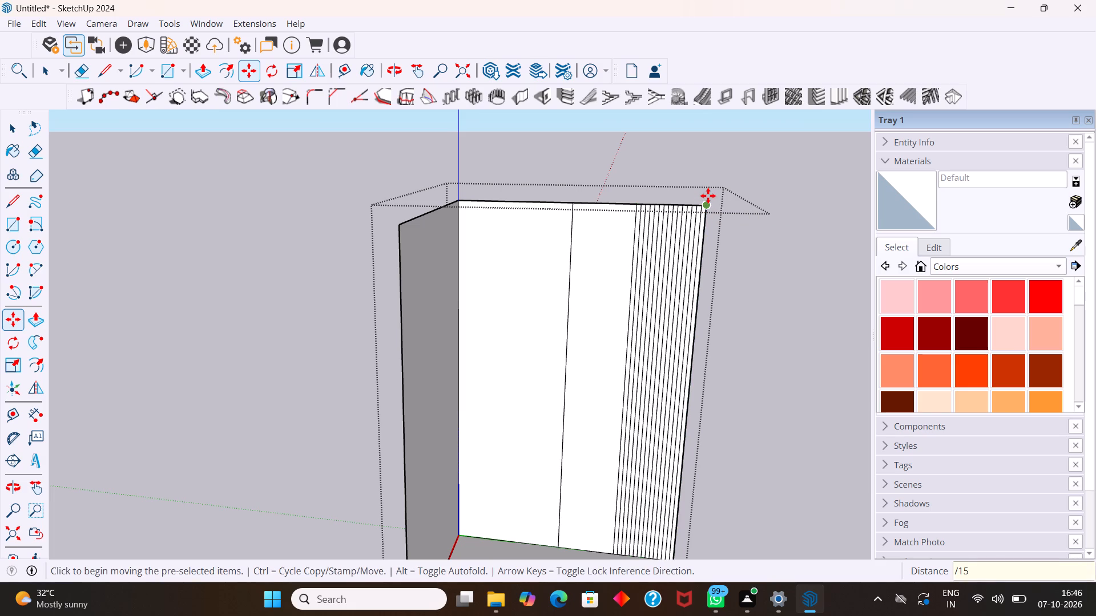
key("ctrl+z")
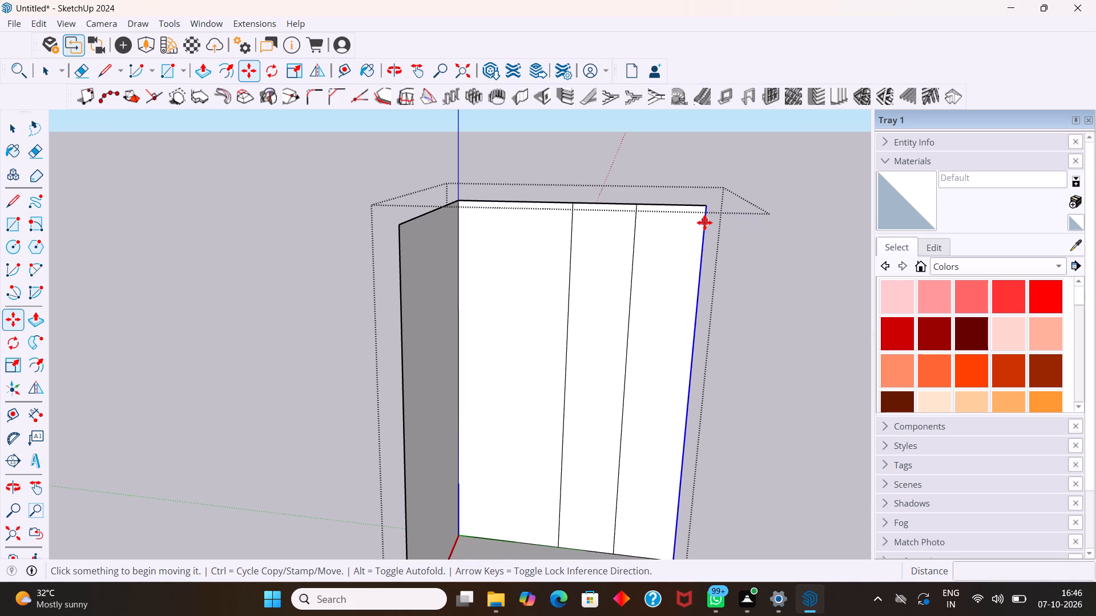
key("ctrl+y")
key("space")
Push/Pull the first, third, fifth and seventh strips out 1", counting from the strip section's inner boundary line.
scroll(658, 246, "up", 2)
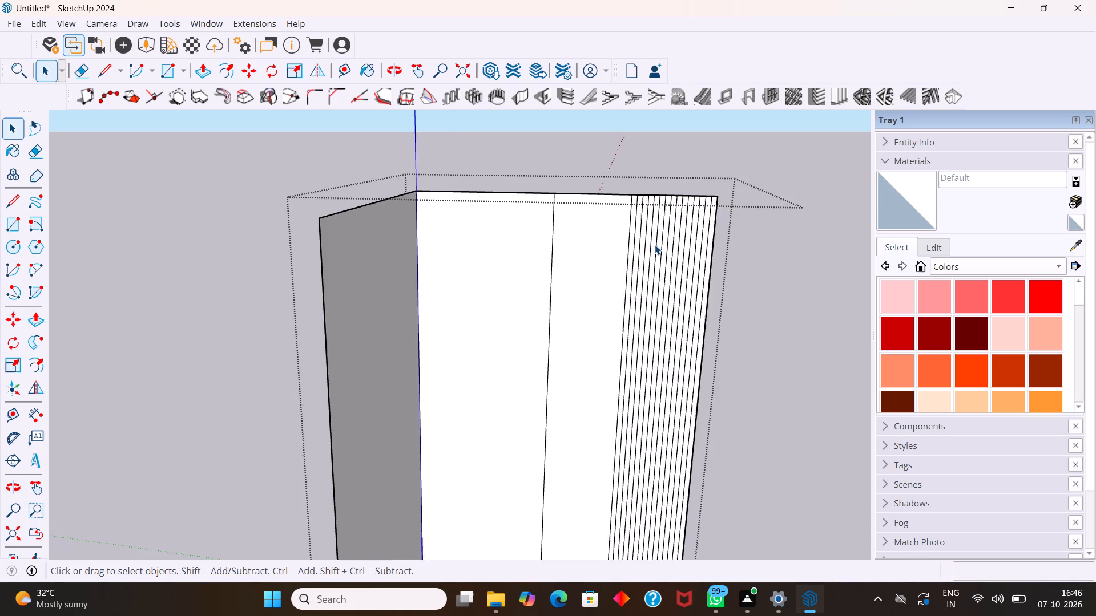
scroll(655, 245, "up", 4)
middle_click_drag(654, 245, 660, 341)
scroll(619, 232, "up", 4)
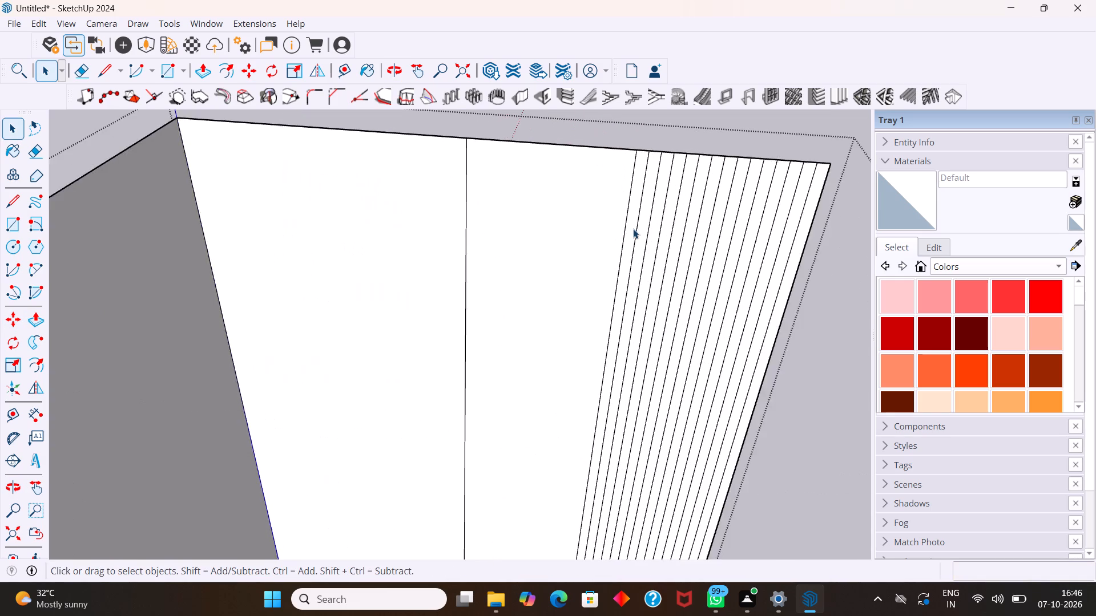
scroll(633, 229, "up", 3)
left_click(632, 224)
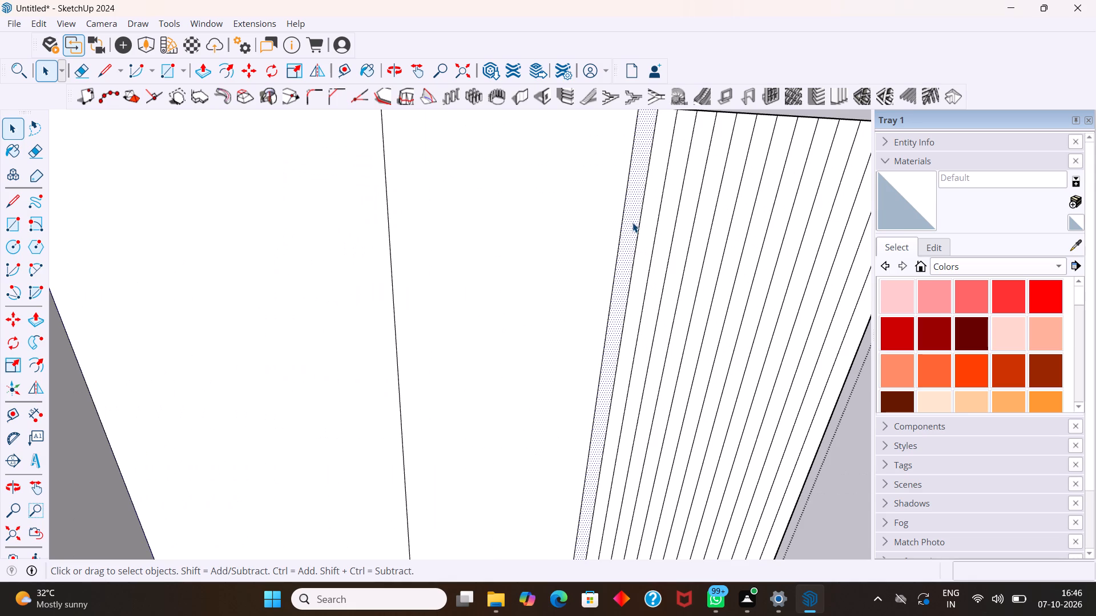
key("p")
left_click_drag(632, 222, 635, 235)
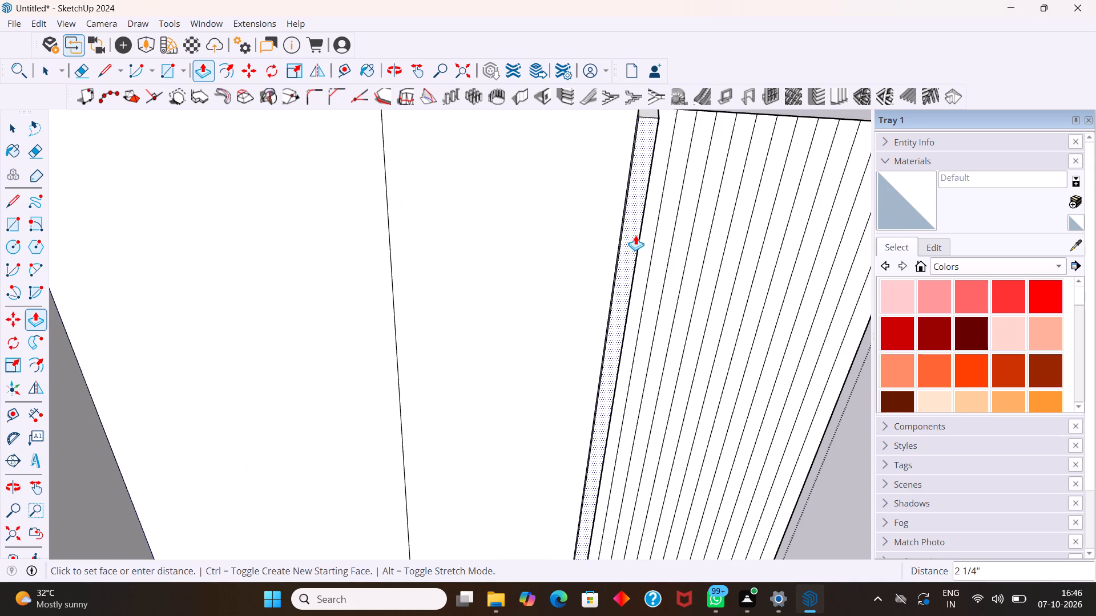
left_click_drag(635, 235, 636, 235)
key("1")
key("Return")
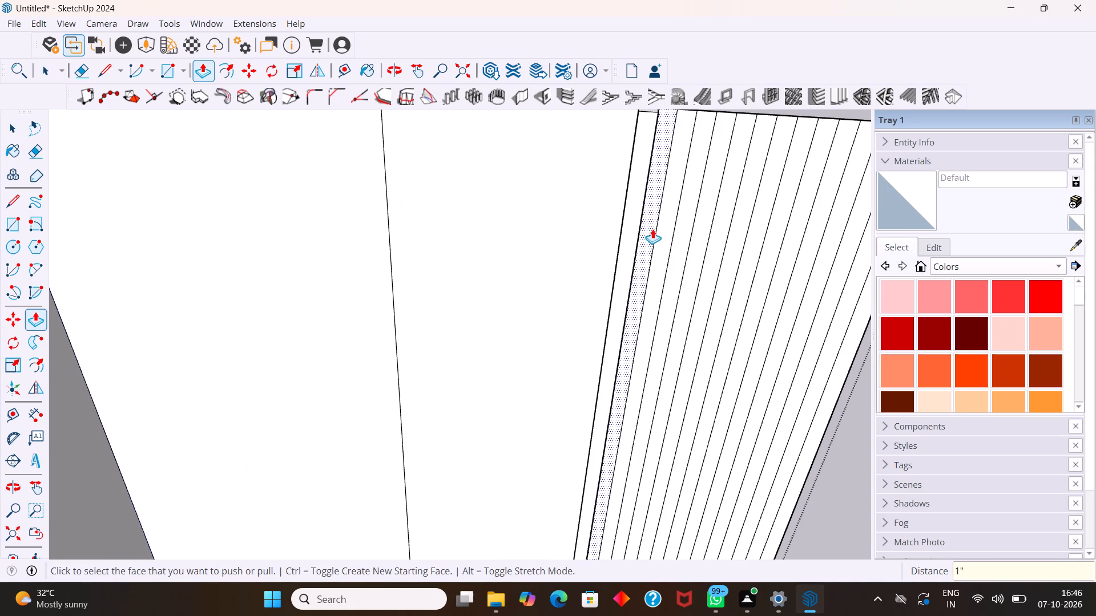
double_click(662, 222)
double_click(701, 218)
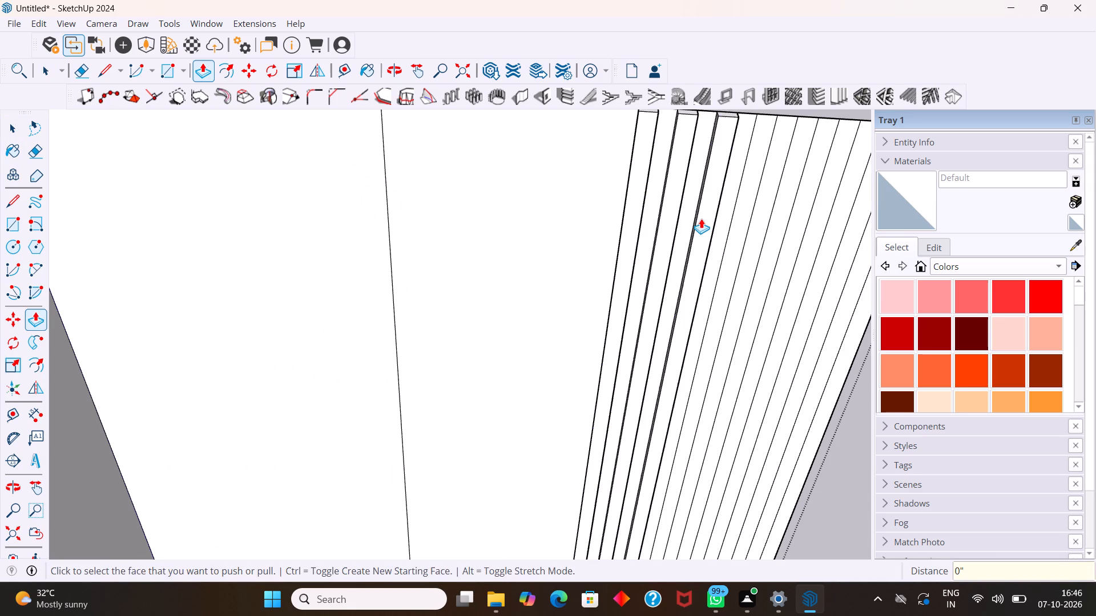
double_click(740, 208)
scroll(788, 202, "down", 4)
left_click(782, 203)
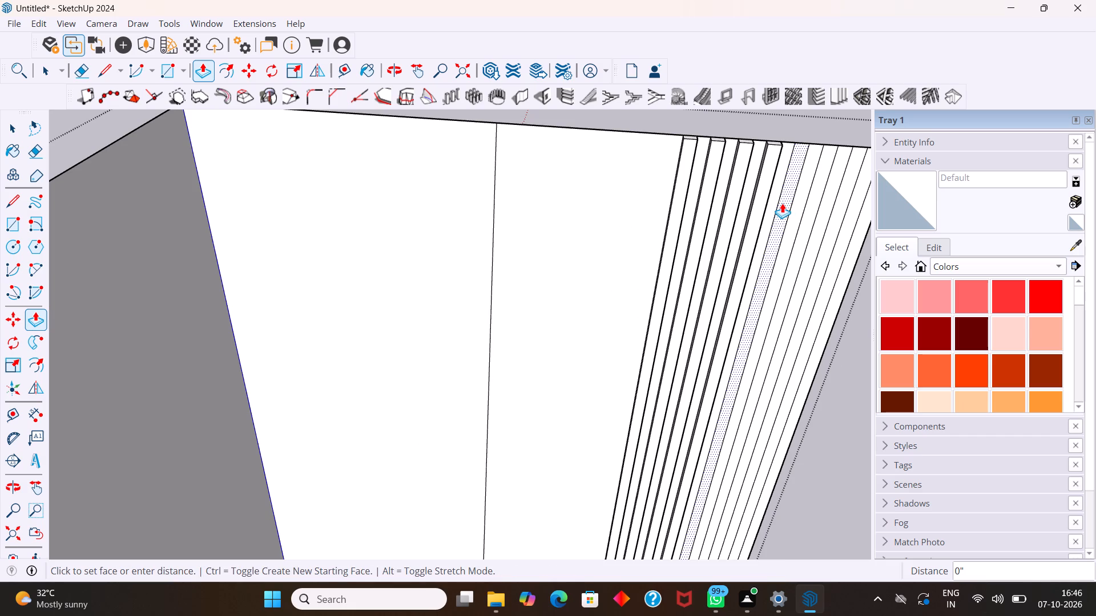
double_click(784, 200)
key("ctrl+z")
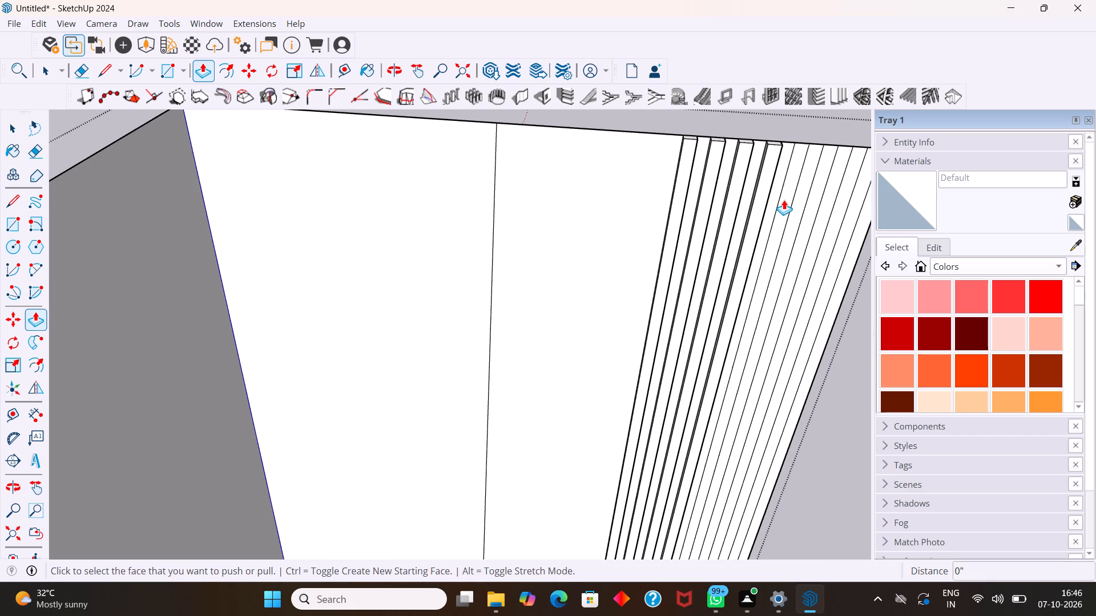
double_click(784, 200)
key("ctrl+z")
Push/Pull the ninth, eleventh, thirteenth and fifteenth strips out 1", continuing the alternating pattern to the wall's free edge.
middle_click_drag(787, 201, 790, 270)
left_click_drag(783, 196, 763, 212)
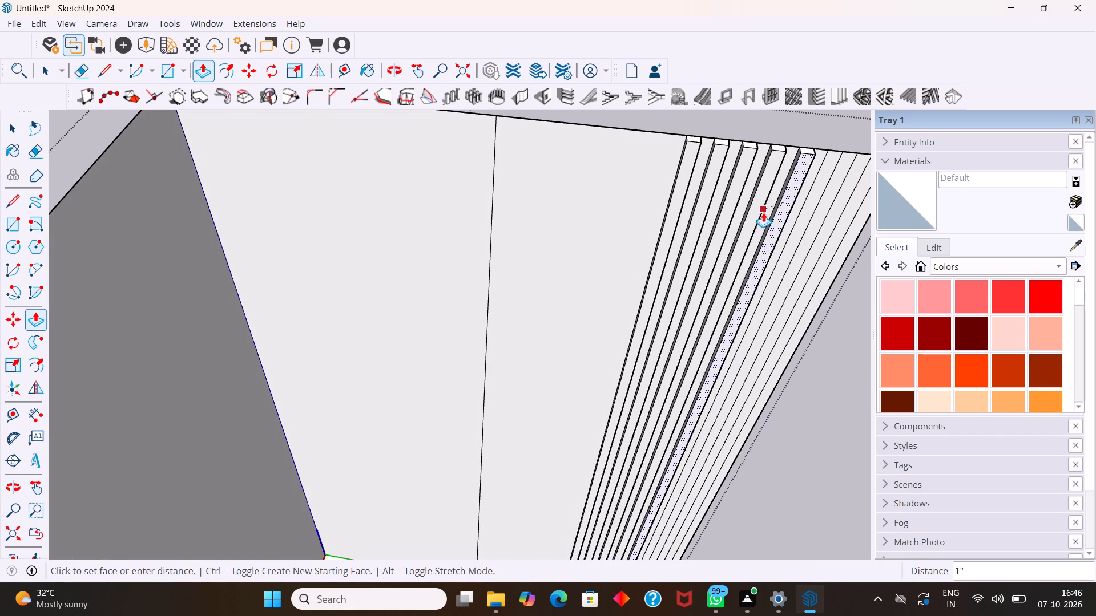
left_click_drag(763, 212, 759, 214)
double_click(808, 210)
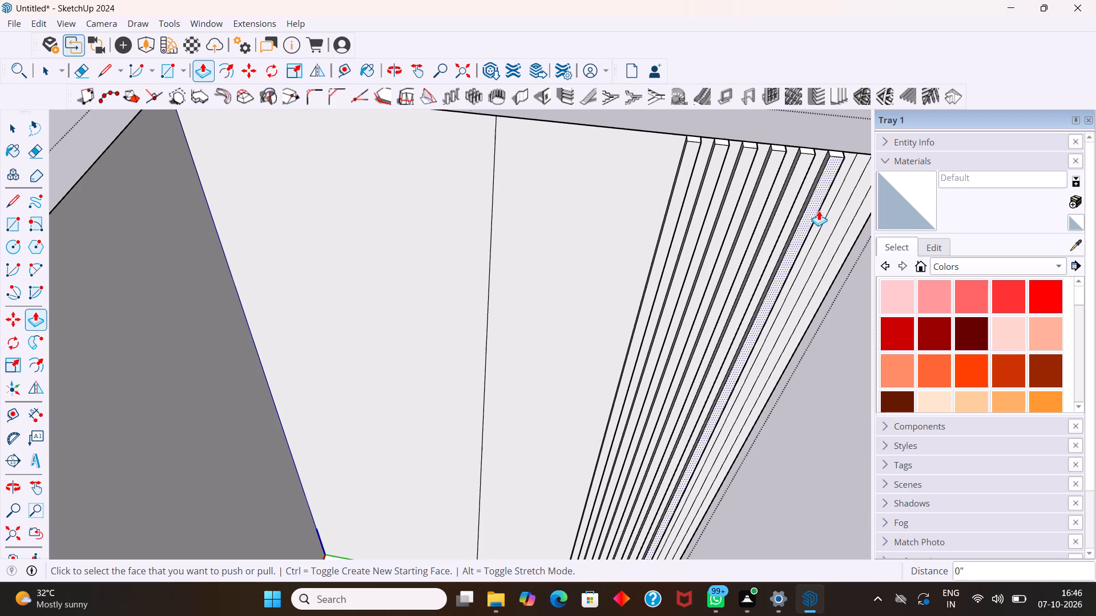
double_click(841, 206)
scroll(841, 206, "down", 4)
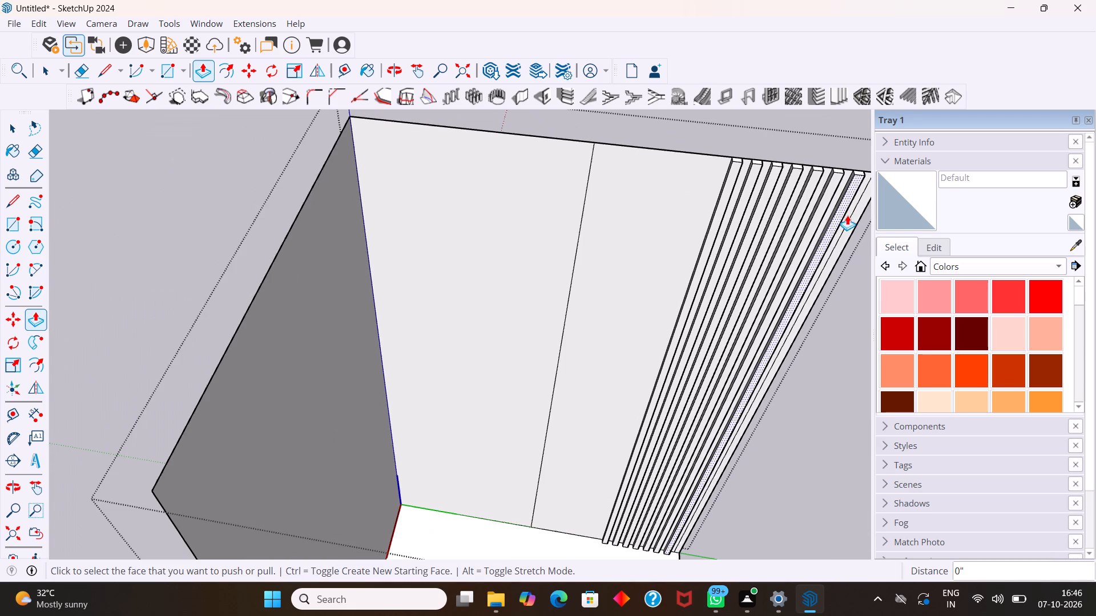
double_click(853, 215)
key("space")
Examine the fluted strips together with the plain wall sections, grey wall and floor from several angles and distances.
scroll(814, 226, "down", 2)
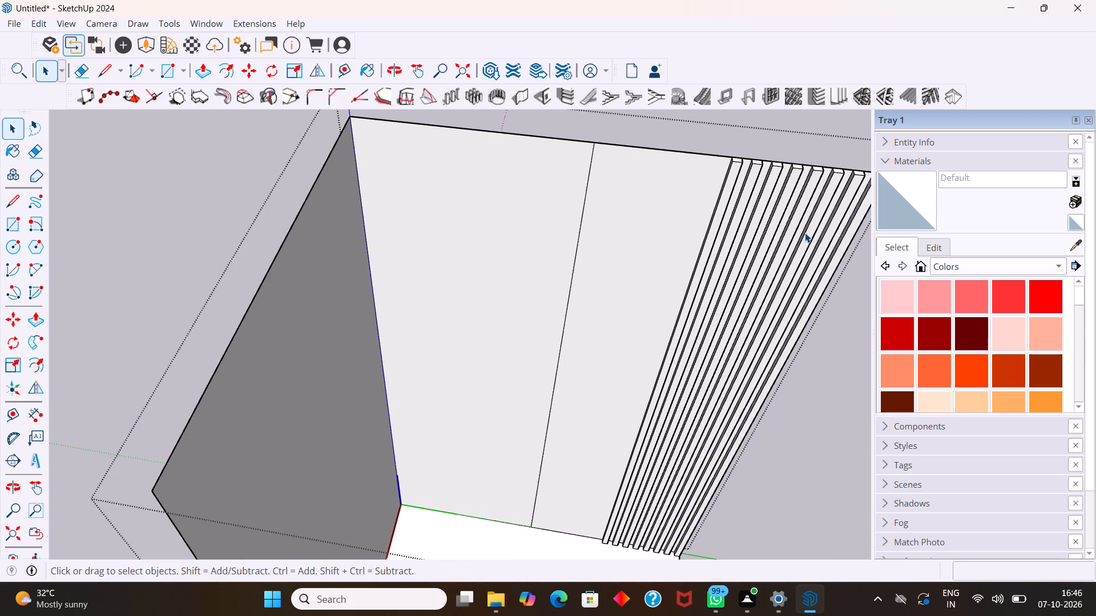
scroll(805, 233, "down", 8)
middle_click_drag(794, 285, 770, 200)
scroll(770, 200, "up", 1)
scroll(773, 258, "up", 2)
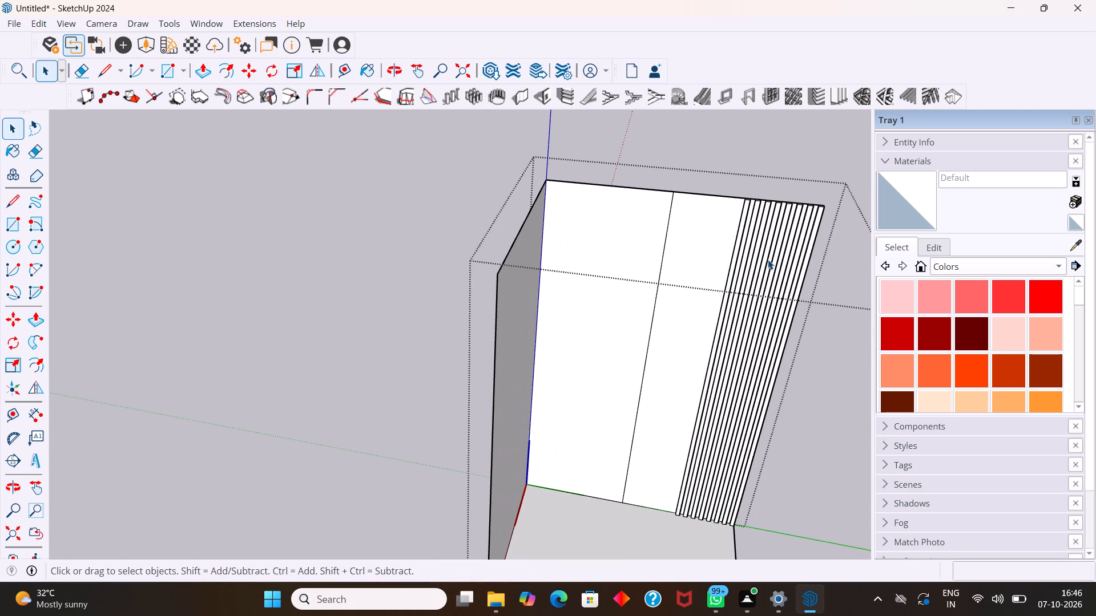
scroll(767, 260, "up", 3)
middle_click_drag(765, 257, 773, 325)
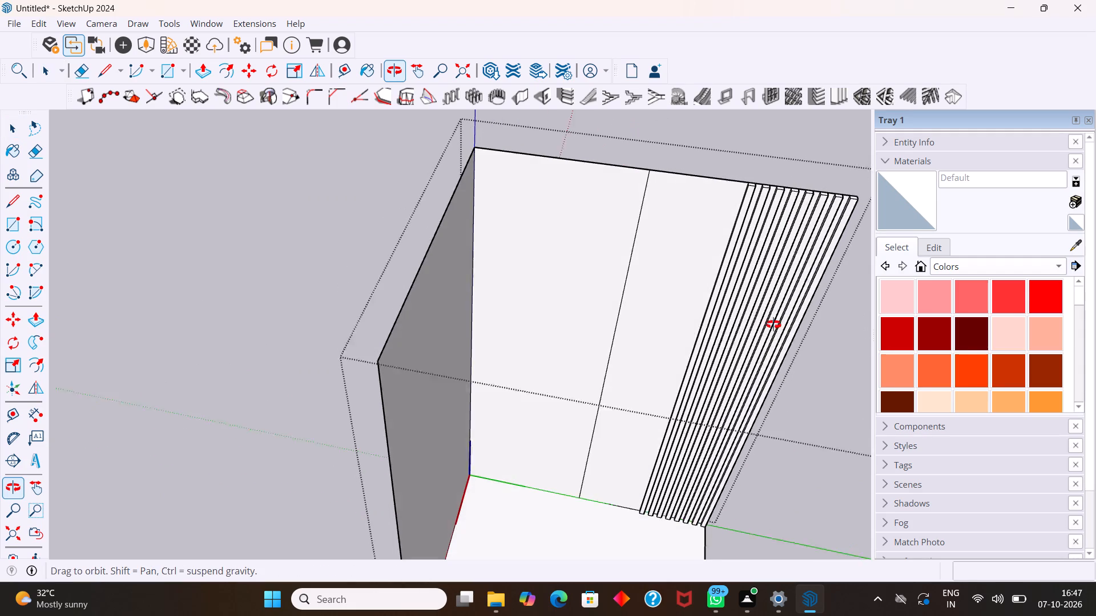
middle_click_drag(773, 325, 775, 328)
scroll(747, 301, "up", 2)
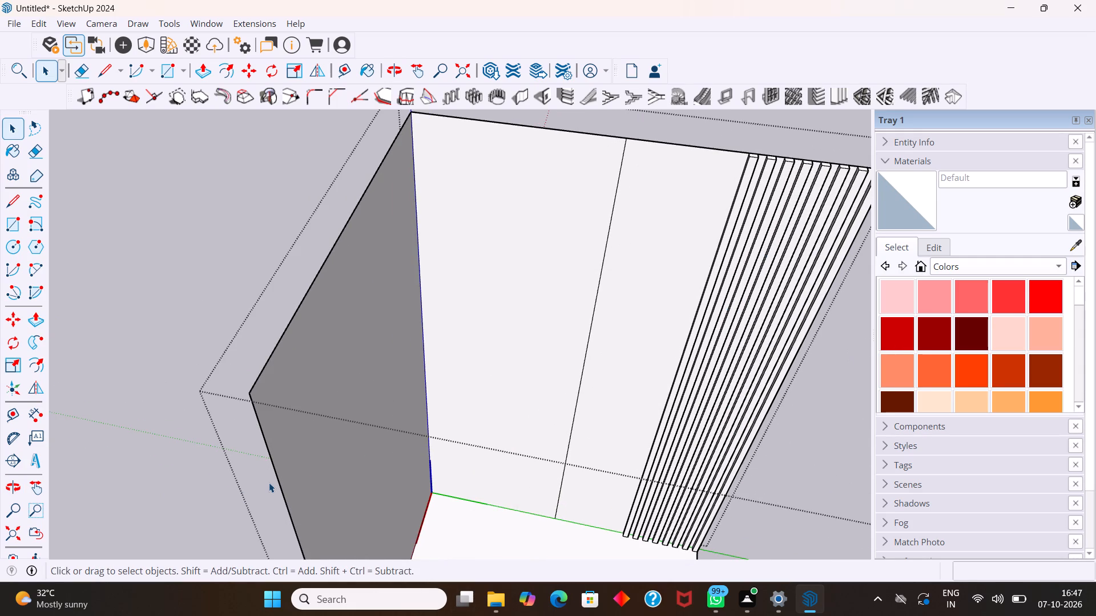
scroll(269, 483, "down", 11)
middle_click_drag(269, 483, 365, 391)
middle_click(365, 391)
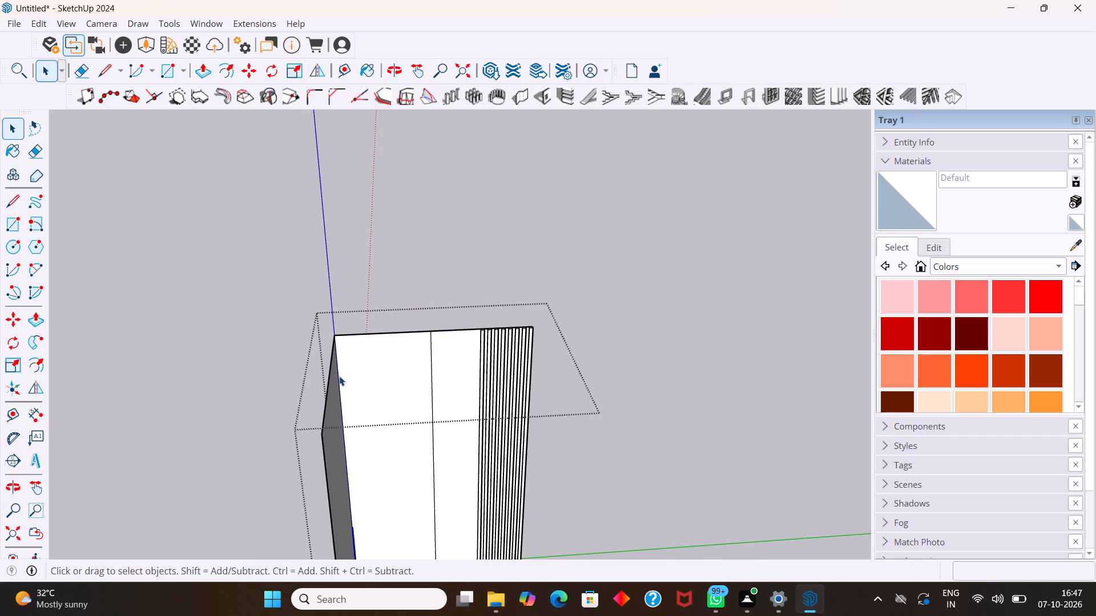
scroll(348, 375, "down", 10)
scroll(353, 377, "up", 1)
scroll(385, 453, "up", 5)
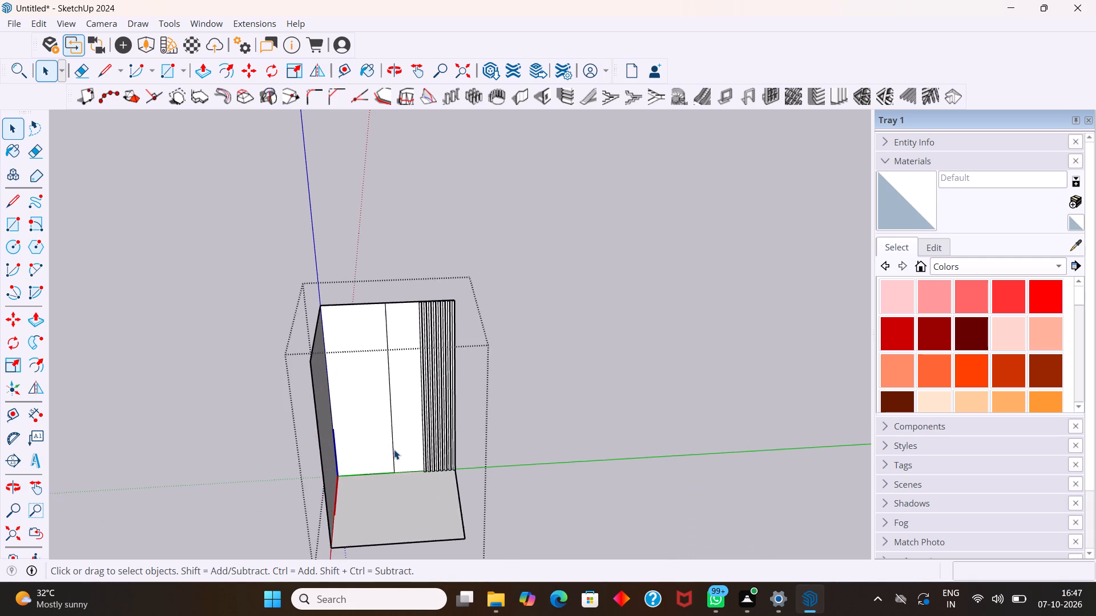
scroll(394, 449, "up", 3)
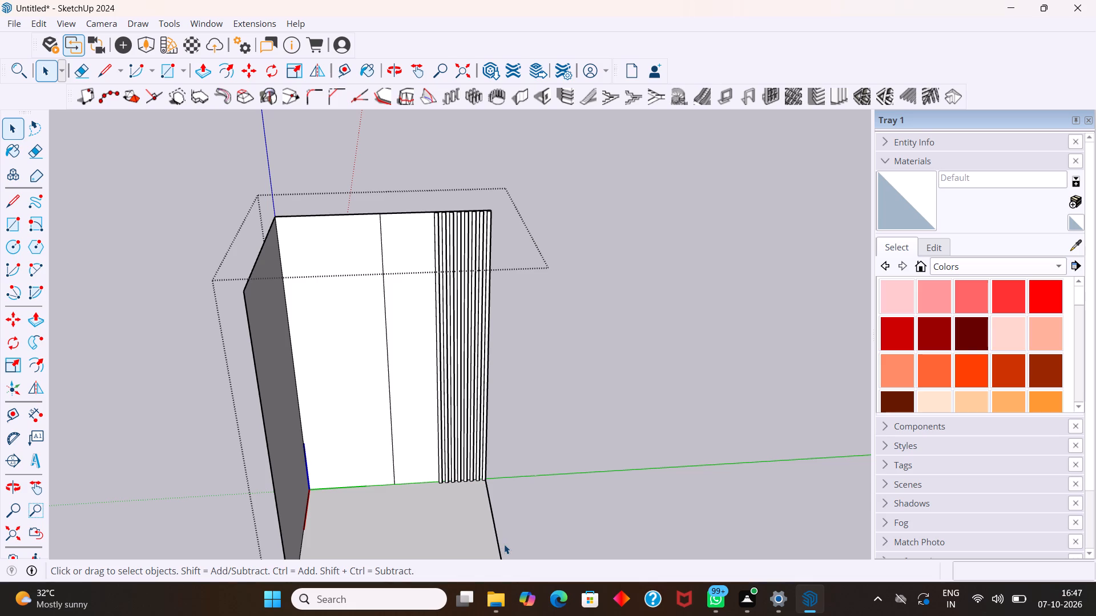
scroll(487, 424, "down", 4)
middle_click_drag(449, 497, 428, 376)
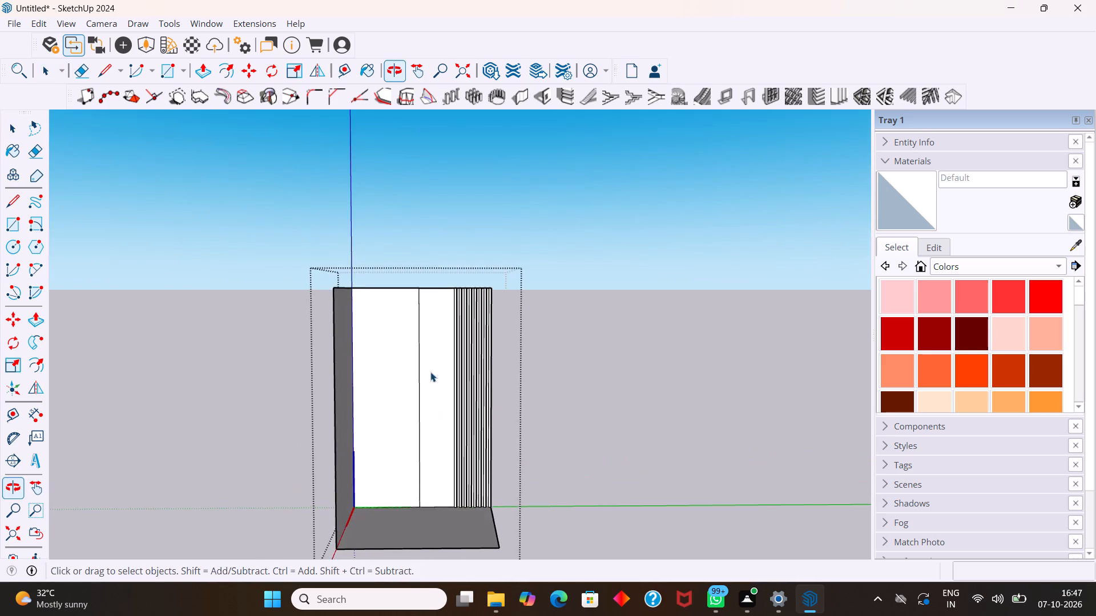
scroll(433, 372, "up", 6)
middle_click_drag(475, 388, 510, 439)
scroll(510, 436, "down", 5)
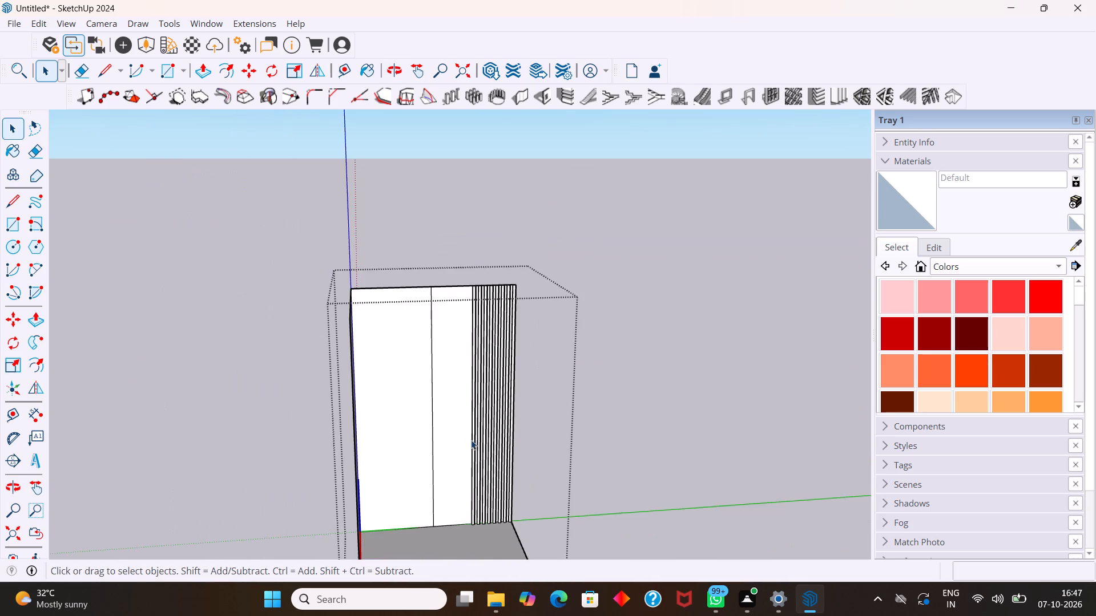
scroll(444, 444, "up", 7)
middle_click_drag(446, 402, 443, 433)
scroll(428, 415, "down", 6)
scroll(440, 392, "up", 2)
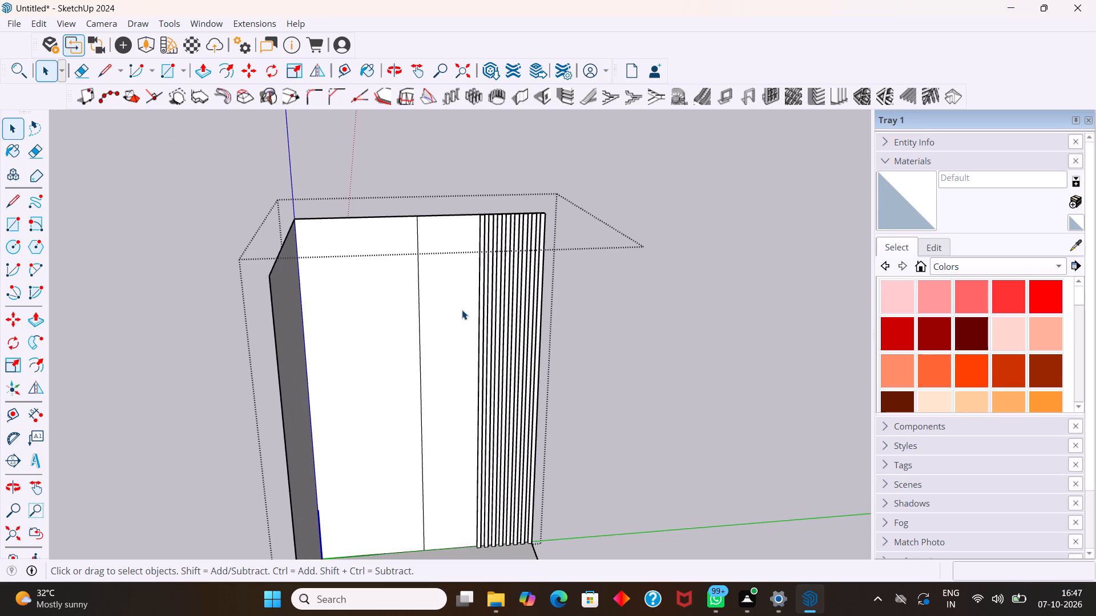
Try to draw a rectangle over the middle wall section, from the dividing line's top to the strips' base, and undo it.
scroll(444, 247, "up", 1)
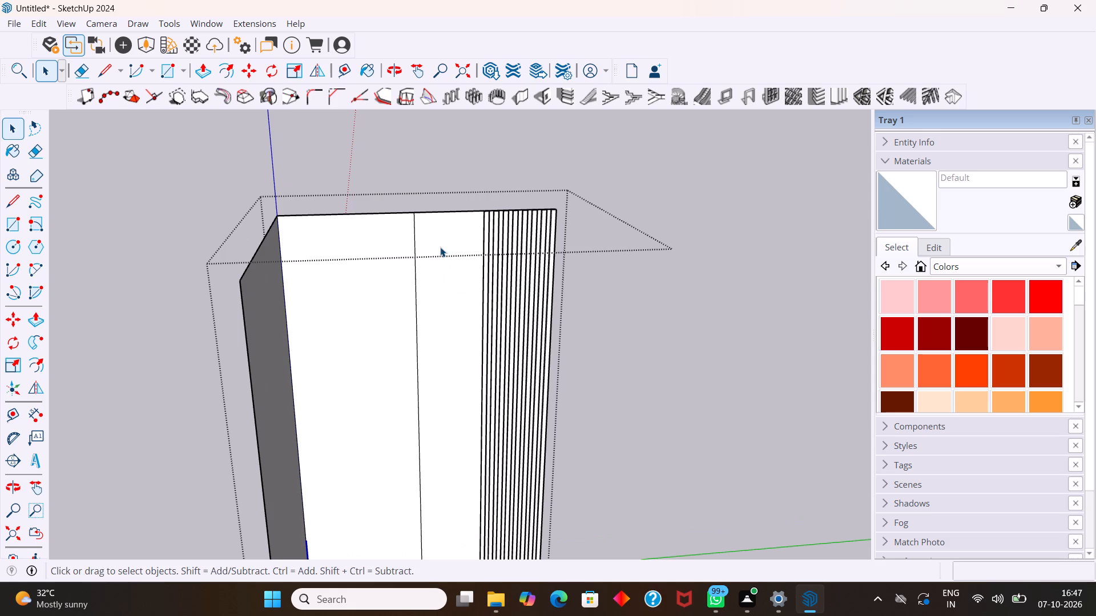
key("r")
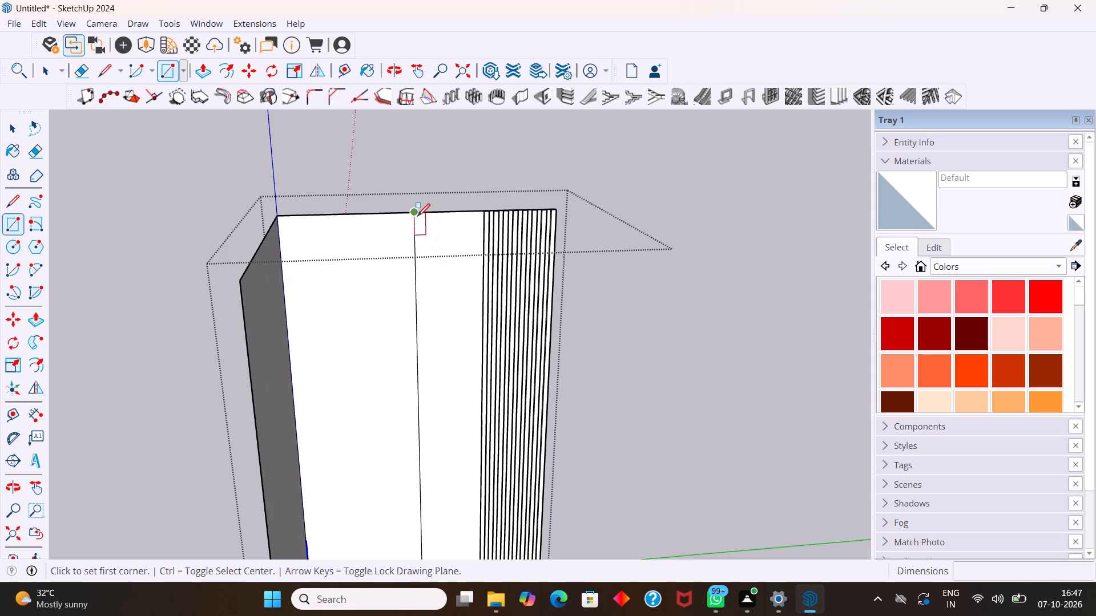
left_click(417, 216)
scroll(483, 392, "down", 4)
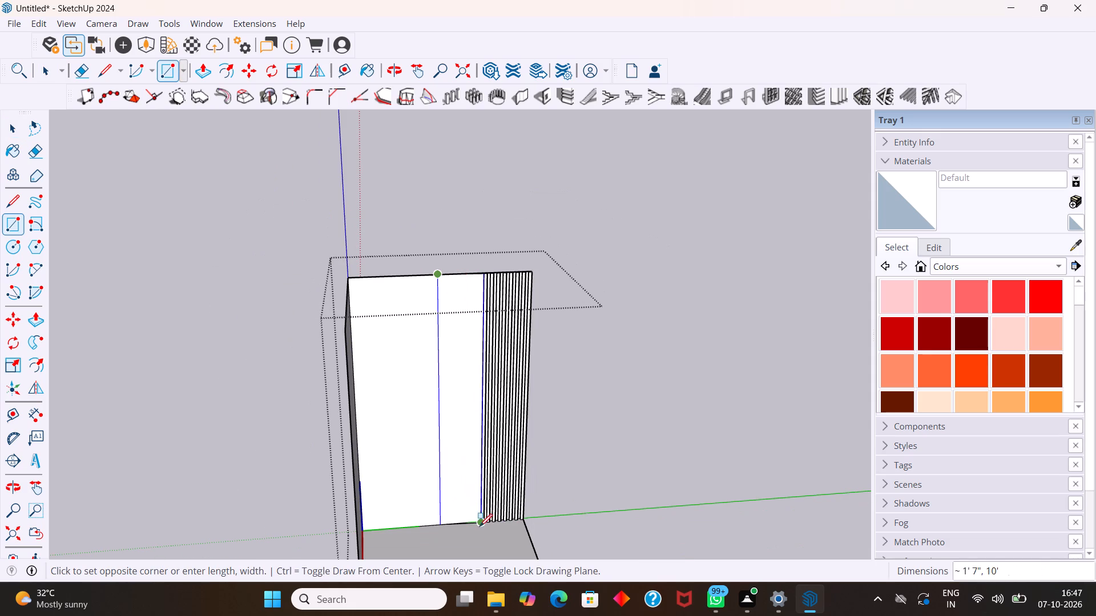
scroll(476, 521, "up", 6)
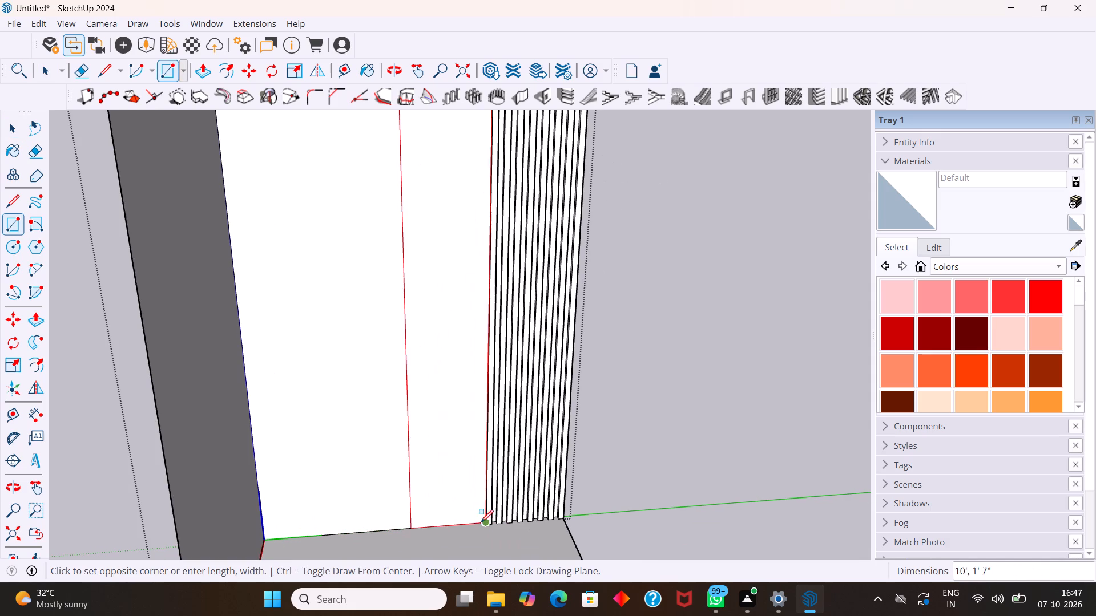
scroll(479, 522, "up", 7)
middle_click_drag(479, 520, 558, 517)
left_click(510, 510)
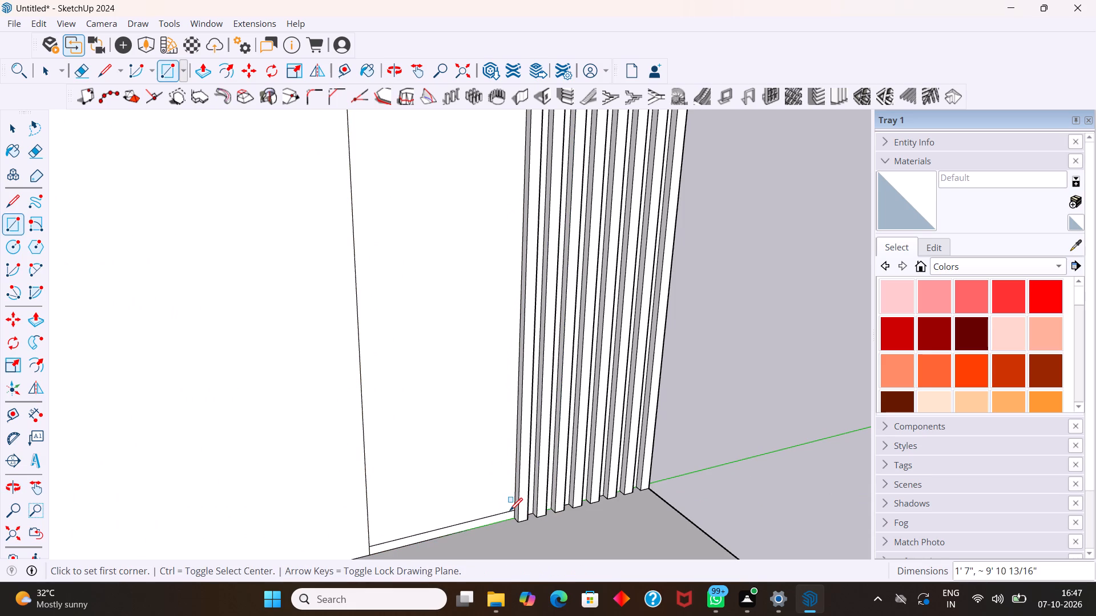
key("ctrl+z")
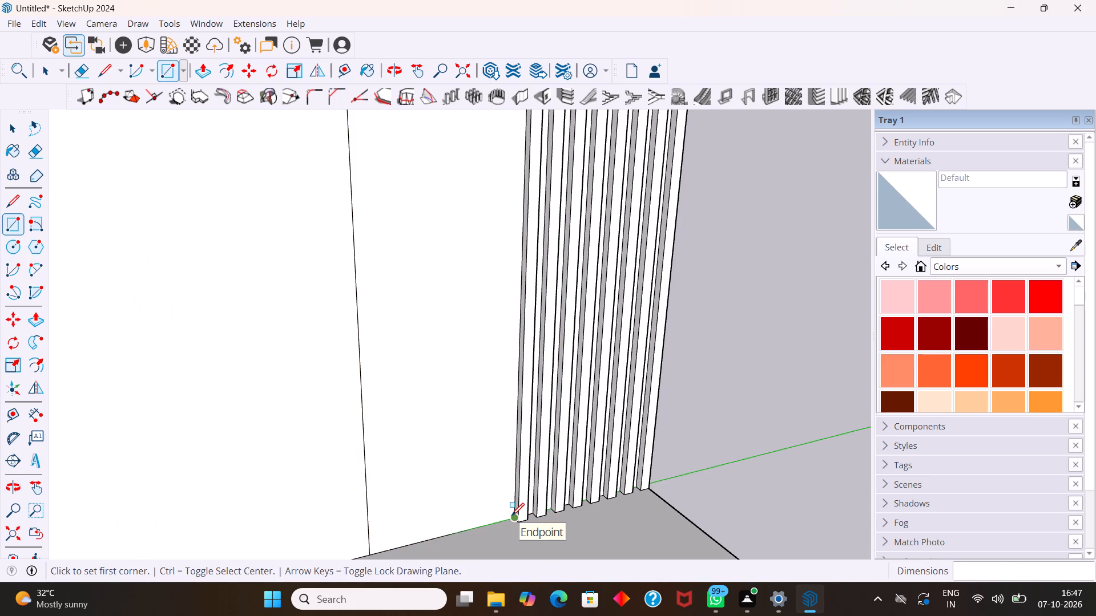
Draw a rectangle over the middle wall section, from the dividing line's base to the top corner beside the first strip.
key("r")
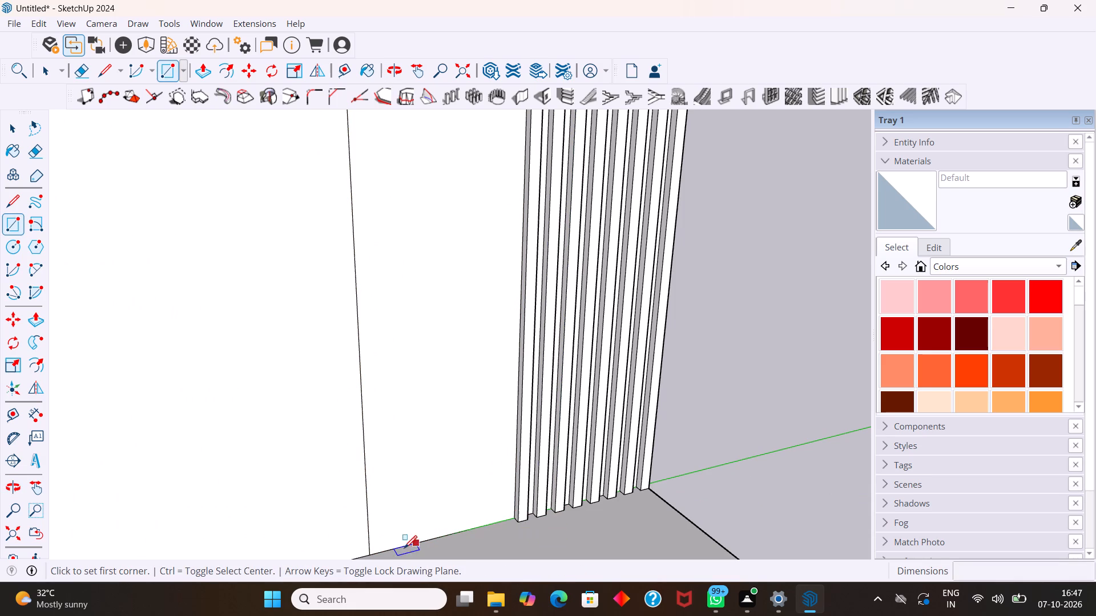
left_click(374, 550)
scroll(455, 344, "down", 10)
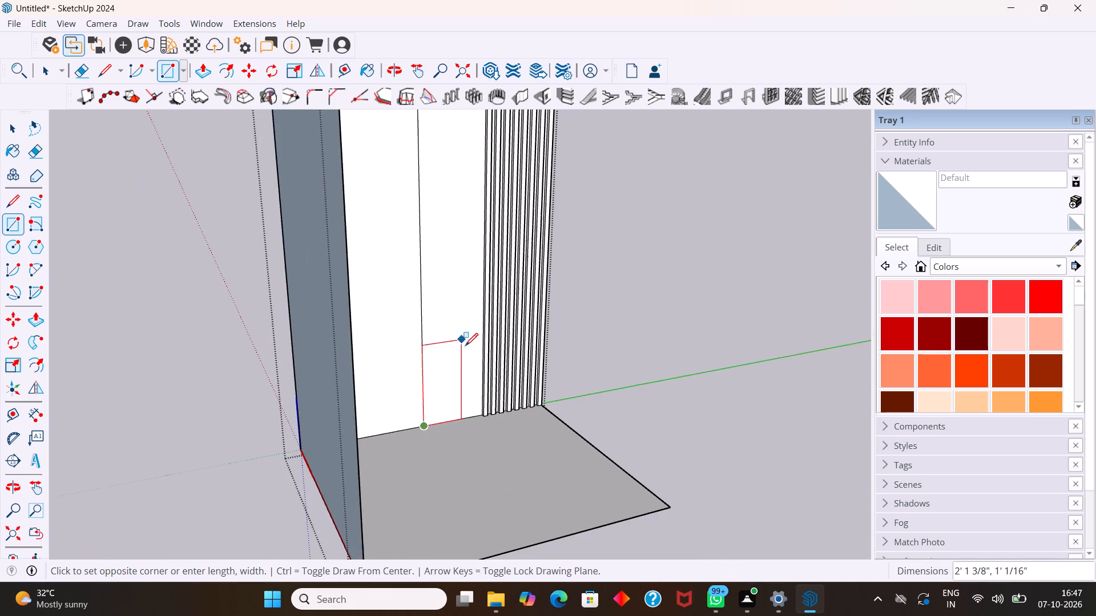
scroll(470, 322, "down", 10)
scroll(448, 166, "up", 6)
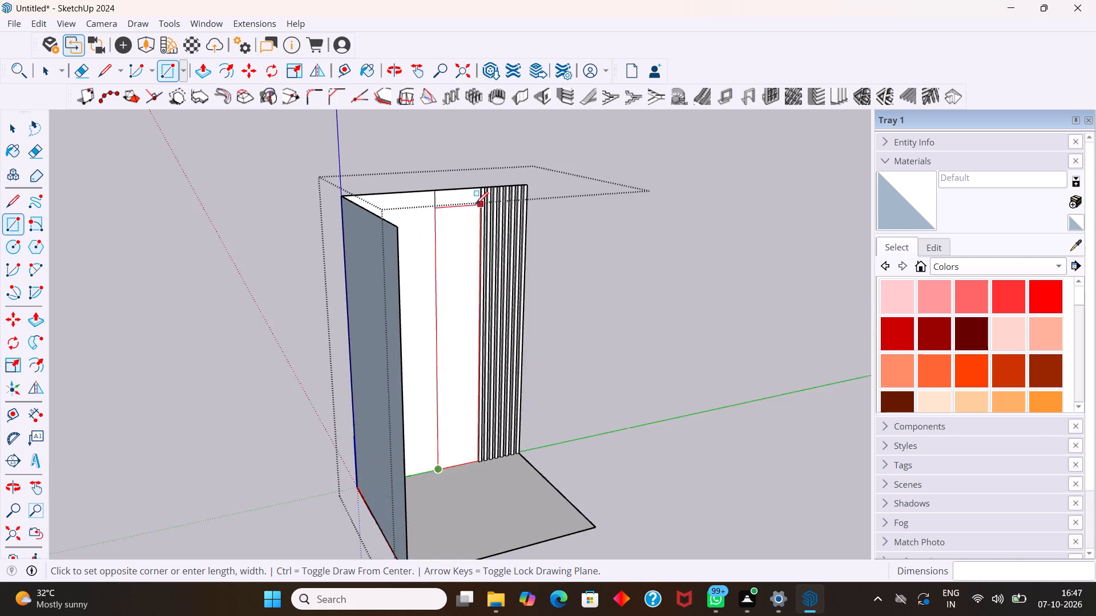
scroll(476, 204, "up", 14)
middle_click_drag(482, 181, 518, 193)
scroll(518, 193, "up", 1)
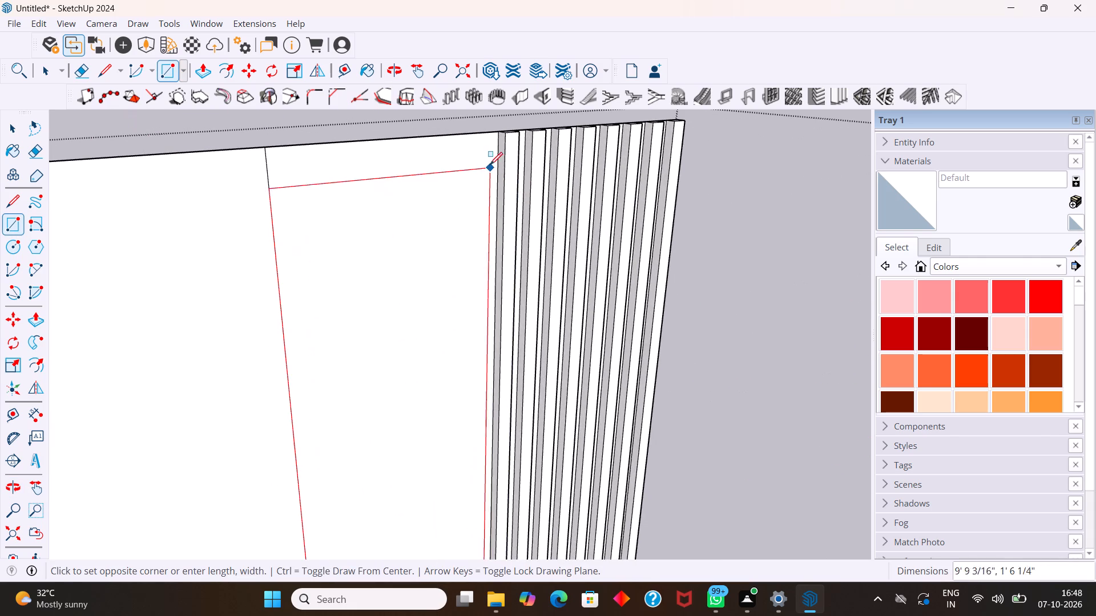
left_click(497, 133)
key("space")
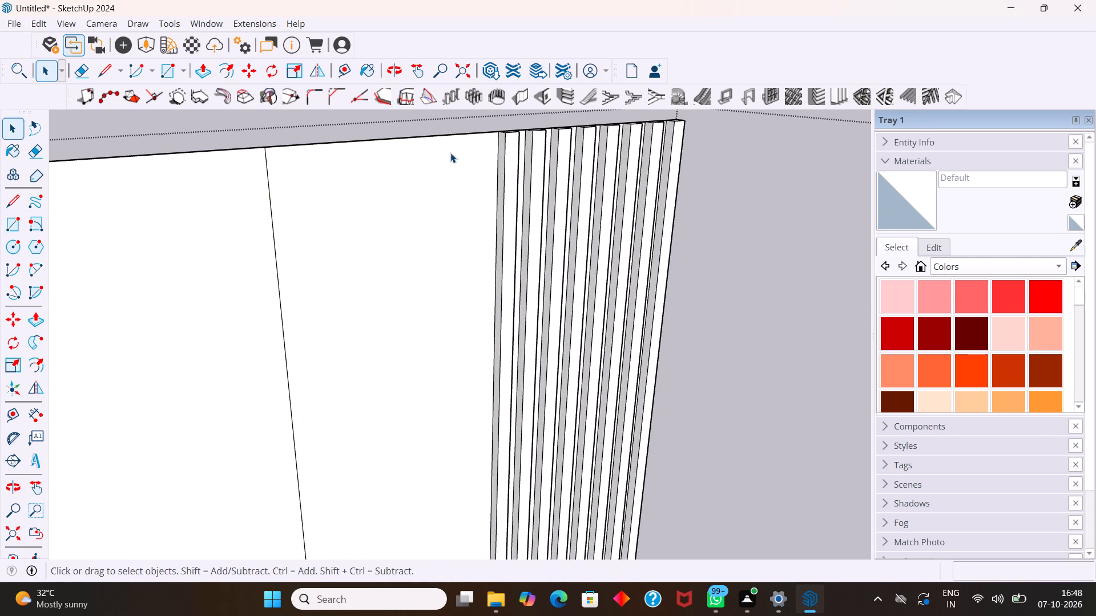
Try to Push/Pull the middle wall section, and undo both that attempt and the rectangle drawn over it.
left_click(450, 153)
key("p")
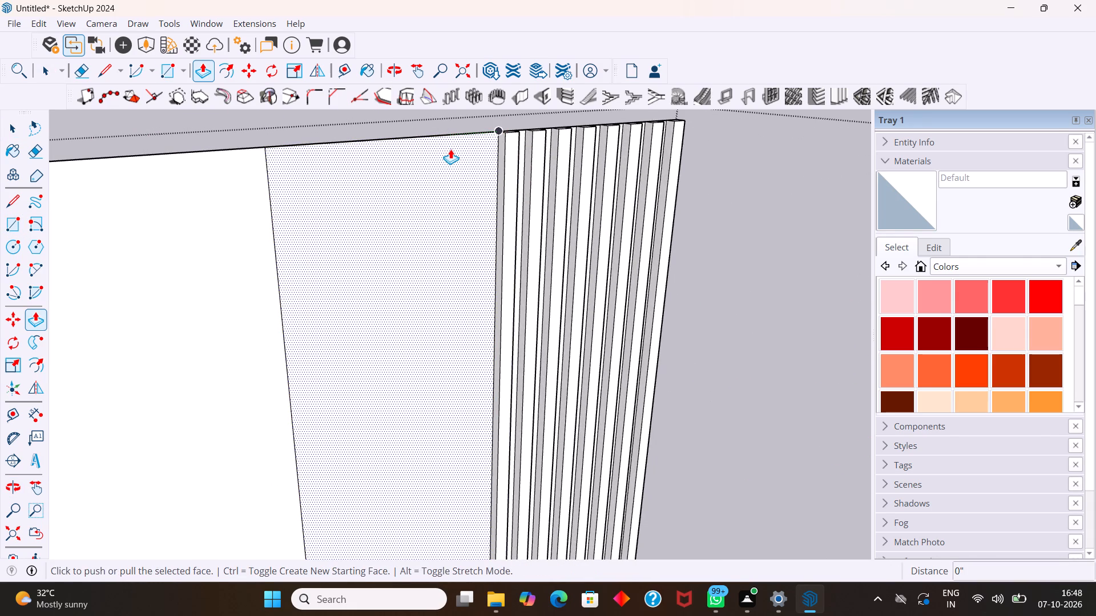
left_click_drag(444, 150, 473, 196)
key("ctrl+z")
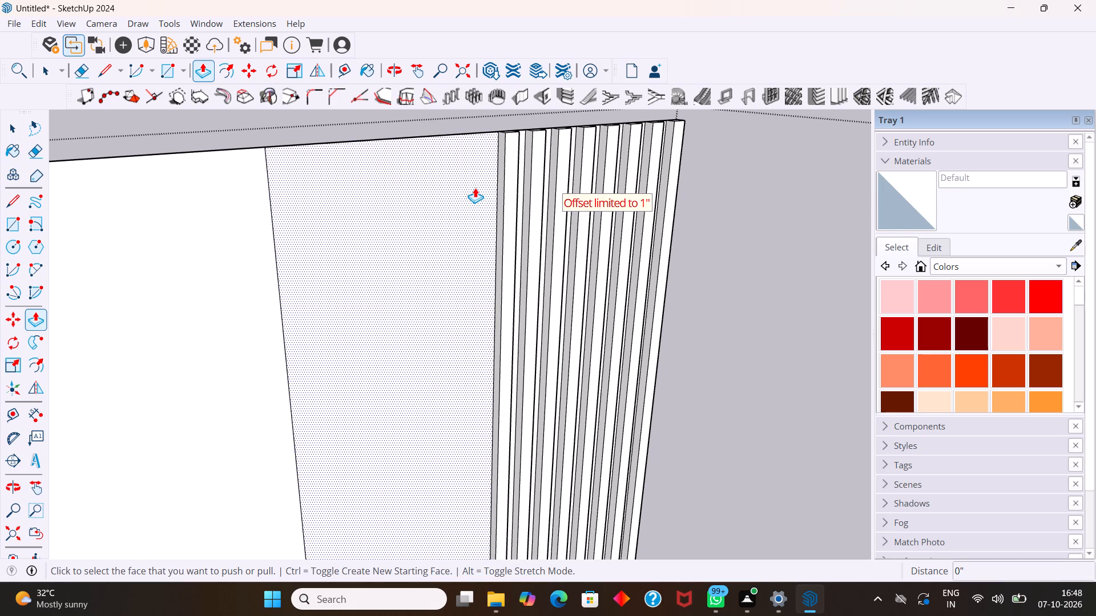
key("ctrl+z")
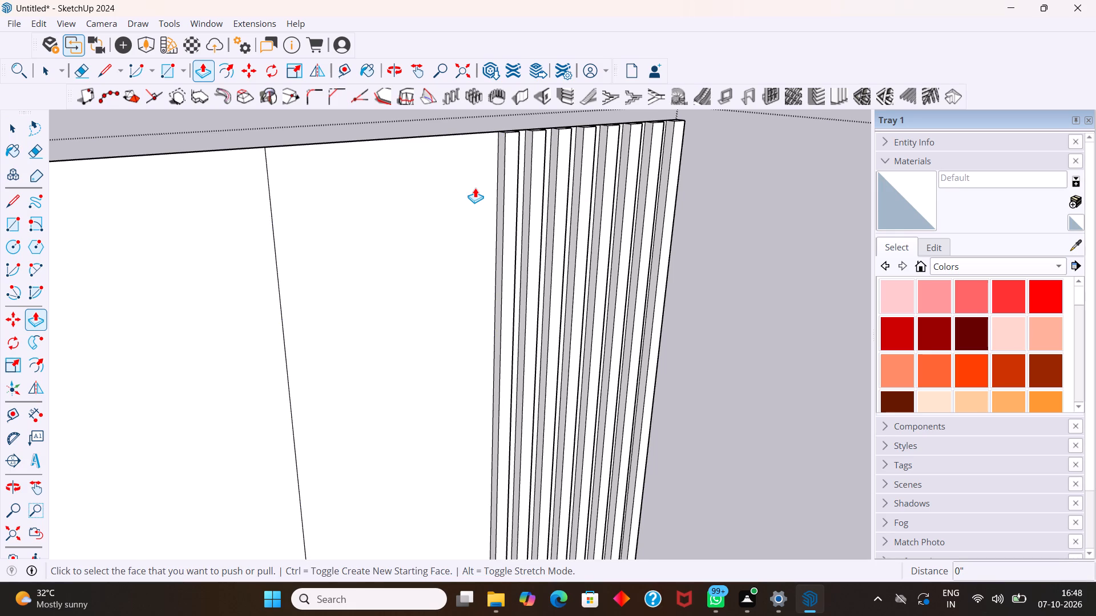
Undo the 1" extrusions of all eight alternating strips.
key("ctrl+z")
key("ctrl+z")
key("ctrl+z")
key("ctrl+z")
key("ctrl+z")
key("ctrl+z")
key("ctrl+z")
key("ctrl+z")
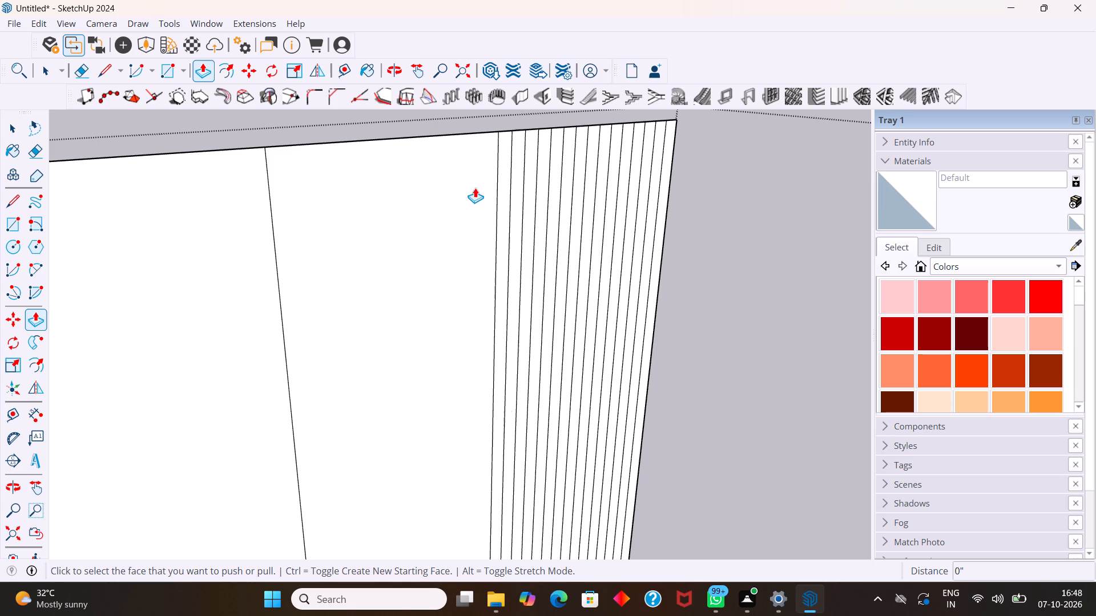
Draw a full-height rectangle over the middle wall section, from the dividing line's top to the base of the strips' inner boundary line.
key("space")
type("r")
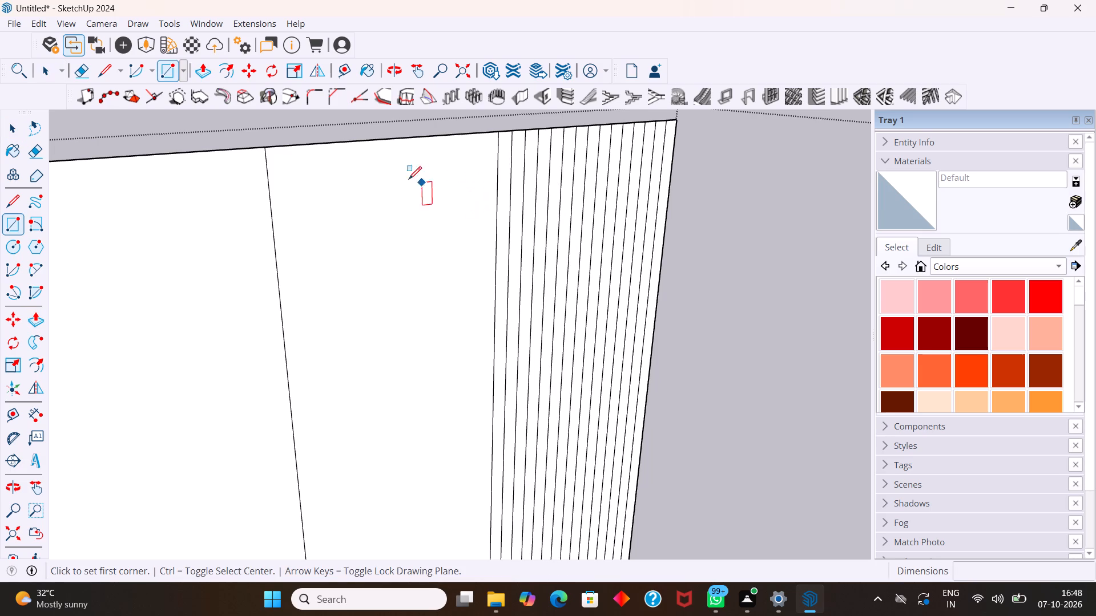
left_click(267, 153)
scroll(329, 225, "down", 3)
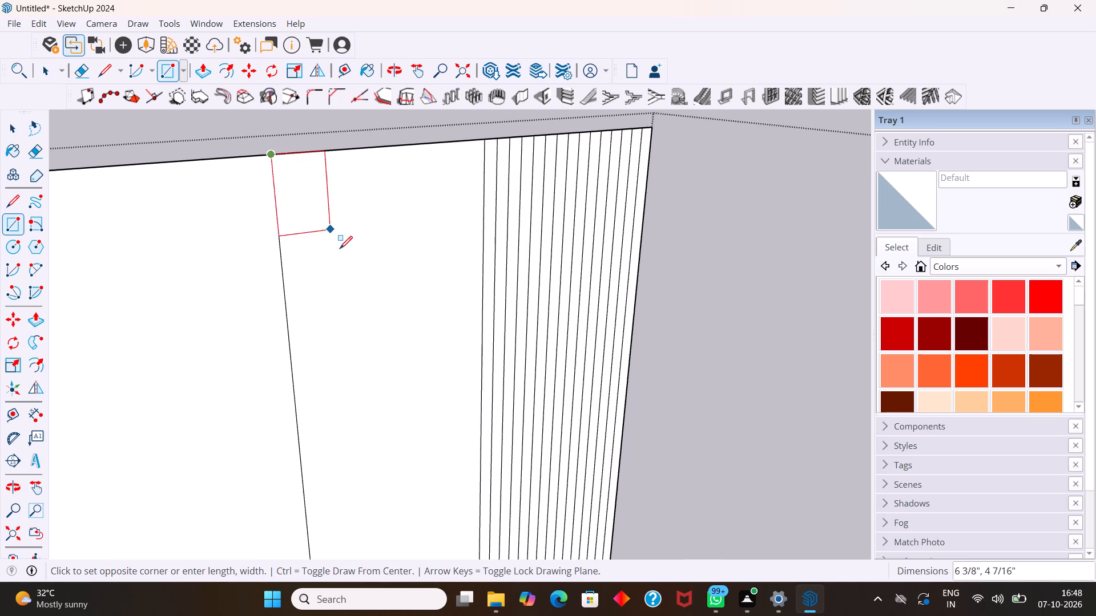
scroll(340, 249, "down", 5)
scroll(365, 291, "up", 1)
scroll(369, 295, "down", 11)
scroll(420, 377, "down", 5)
scroll(446, 535, "up", 3)
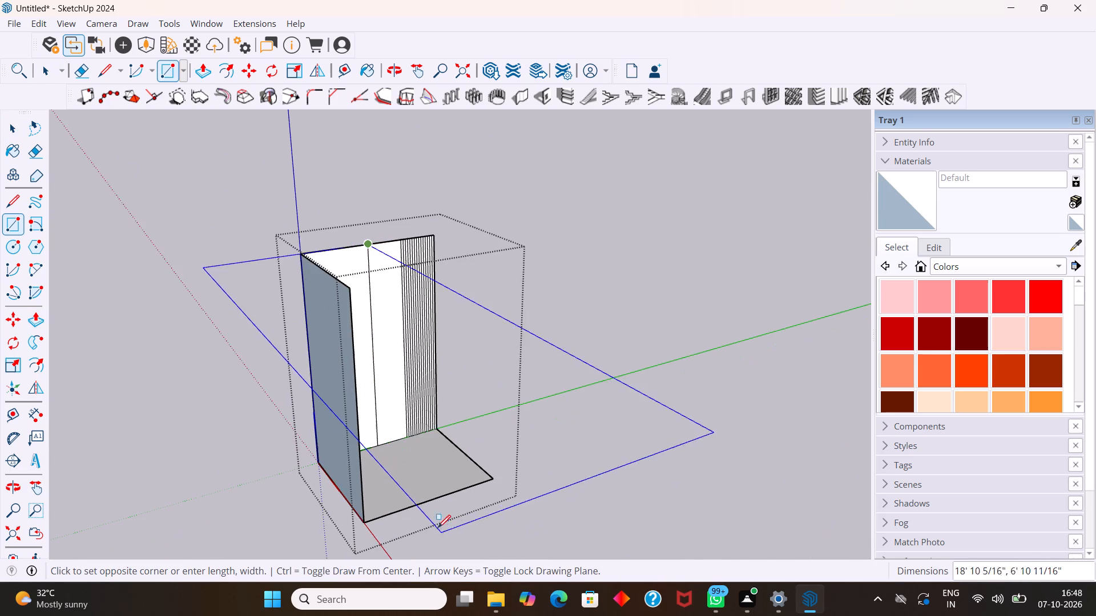
scroll(438, 528, "up", 20)
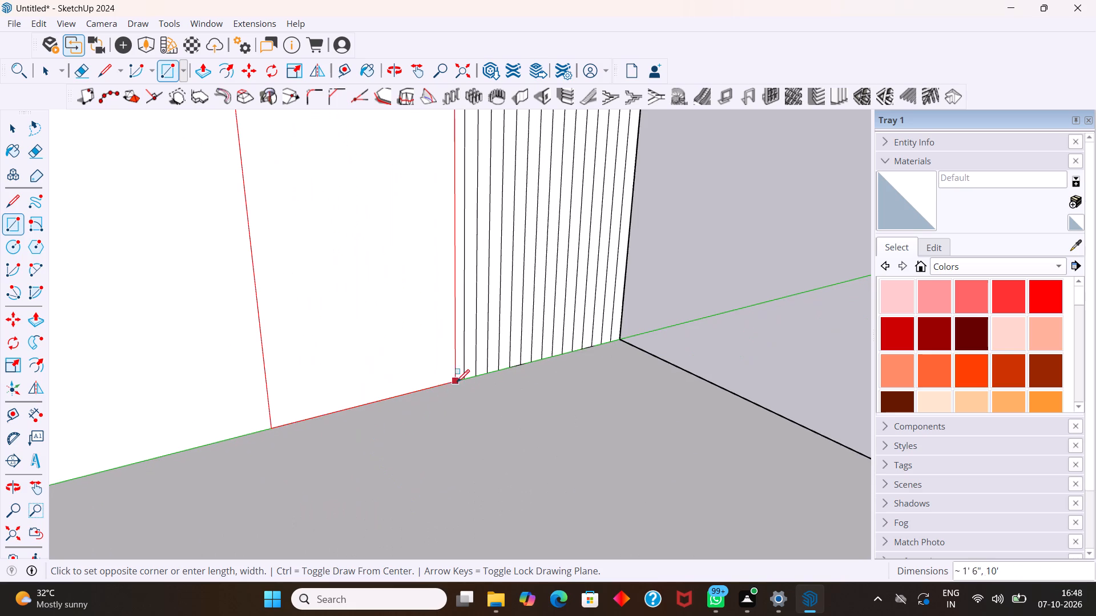
left_click(461, 379)
key("space")
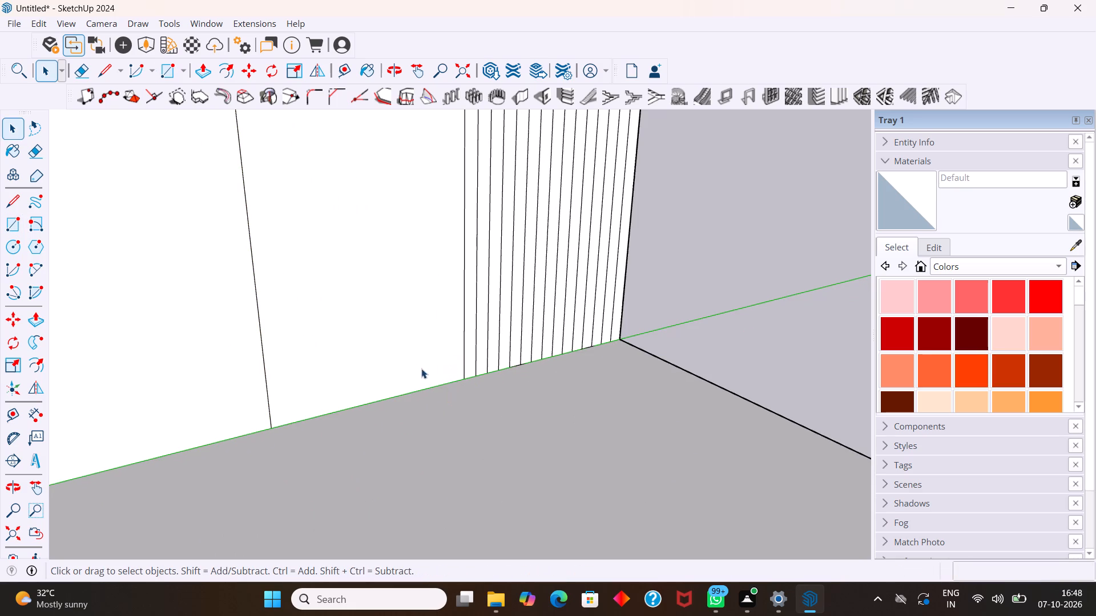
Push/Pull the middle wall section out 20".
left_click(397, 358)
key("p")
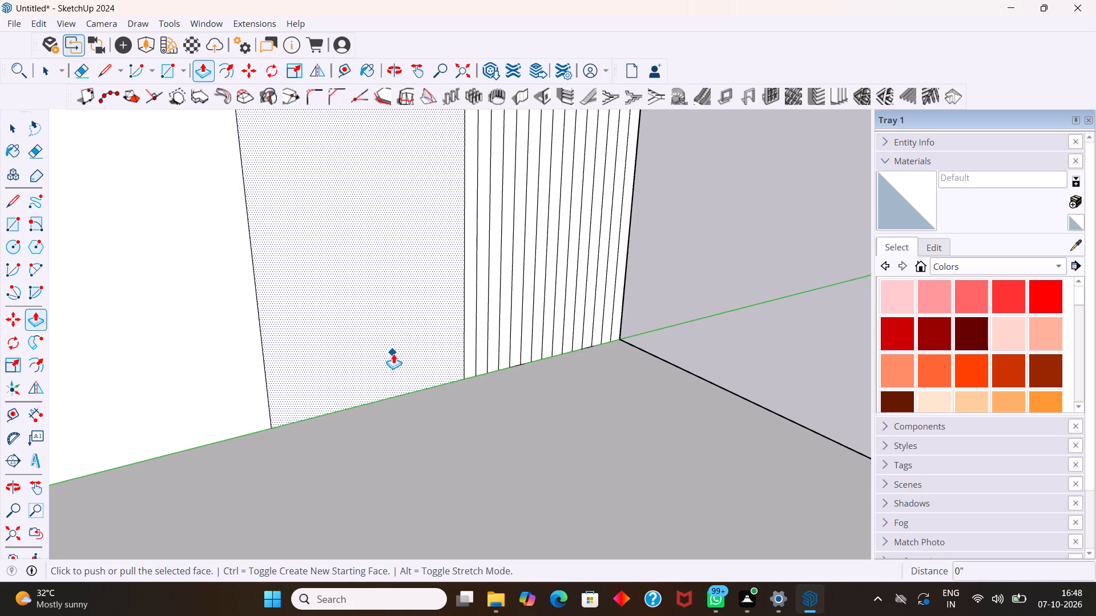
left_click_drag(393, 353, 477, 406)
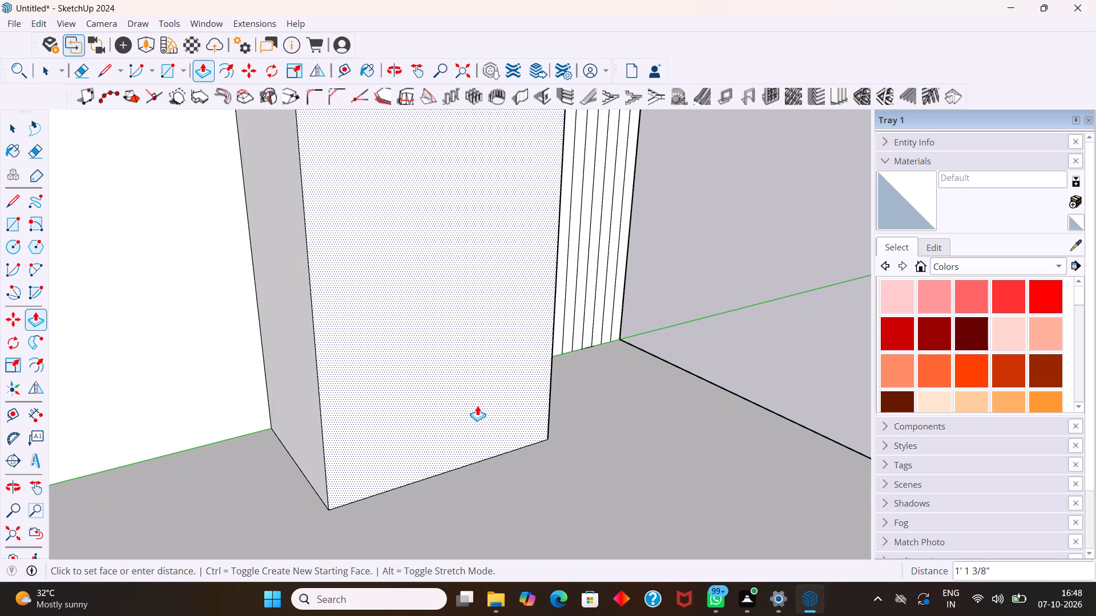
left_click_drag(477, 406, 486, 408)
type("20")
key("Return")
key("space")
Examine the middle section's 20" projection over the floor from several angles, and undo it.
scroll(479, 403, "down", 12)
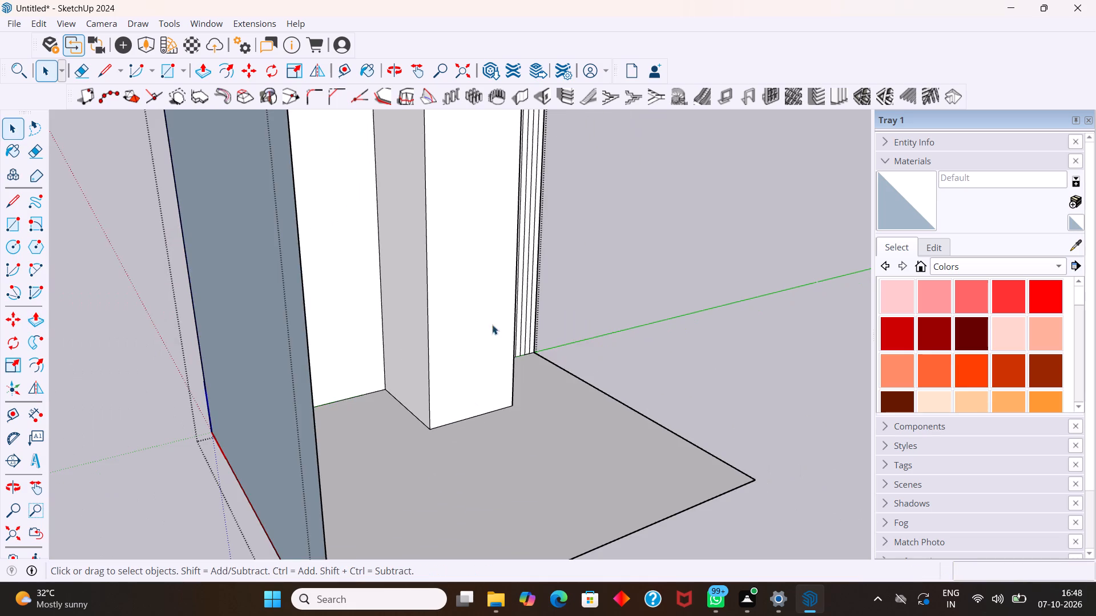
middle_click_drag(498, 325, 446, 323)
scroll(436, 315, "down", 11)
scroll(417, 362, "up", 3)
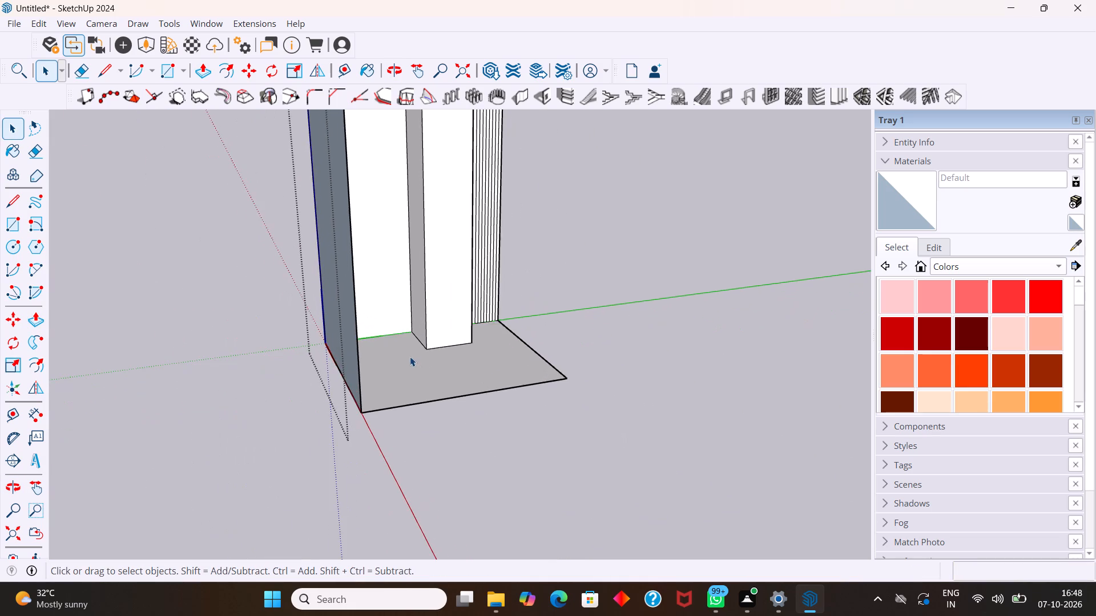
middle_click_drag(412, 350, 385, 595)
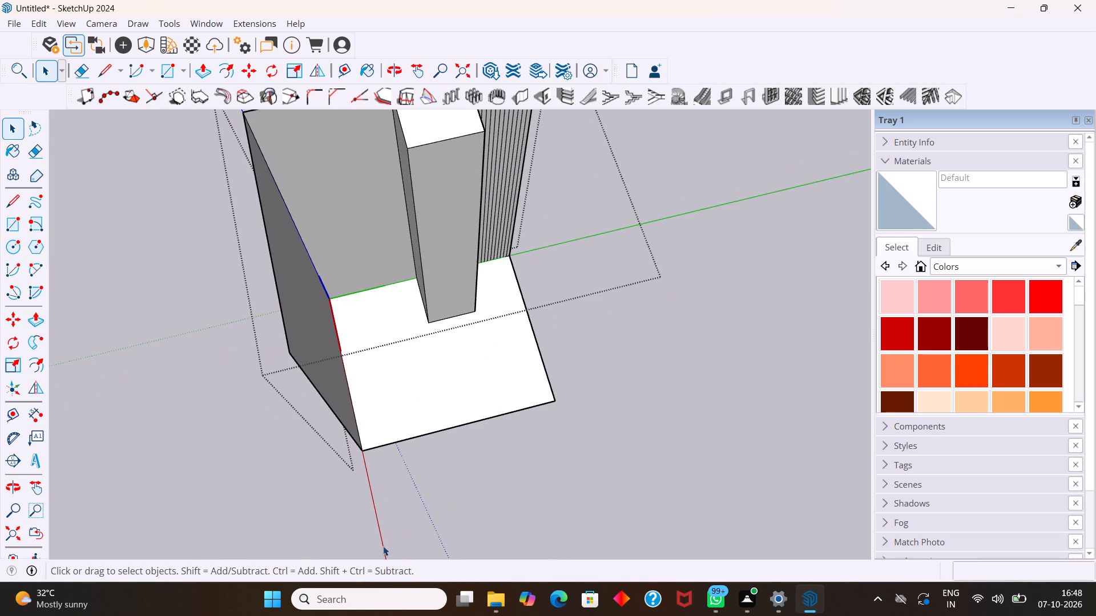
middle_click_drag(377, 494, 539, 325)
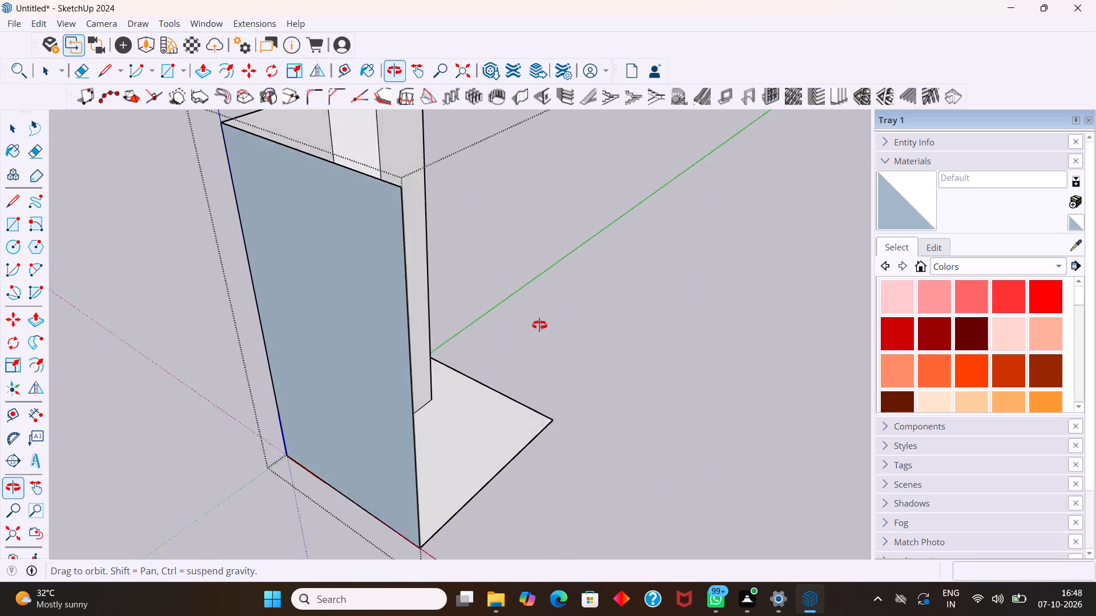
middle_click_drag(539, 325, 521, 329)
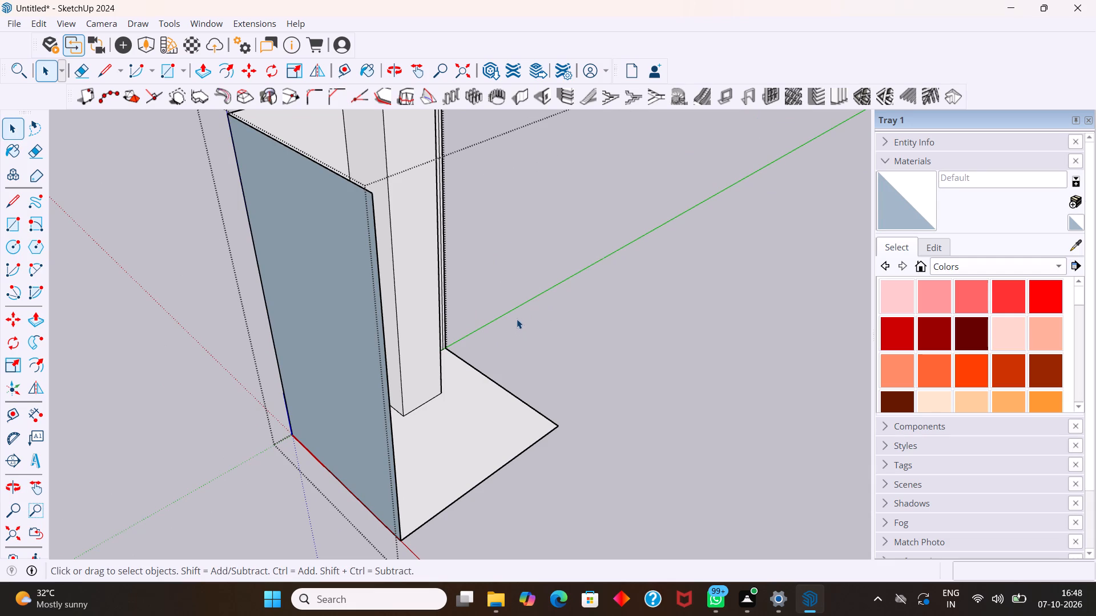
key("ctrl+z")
Push/Pull the middle wall section out 12".
middle_click_drag(425, 301, 413, 305)
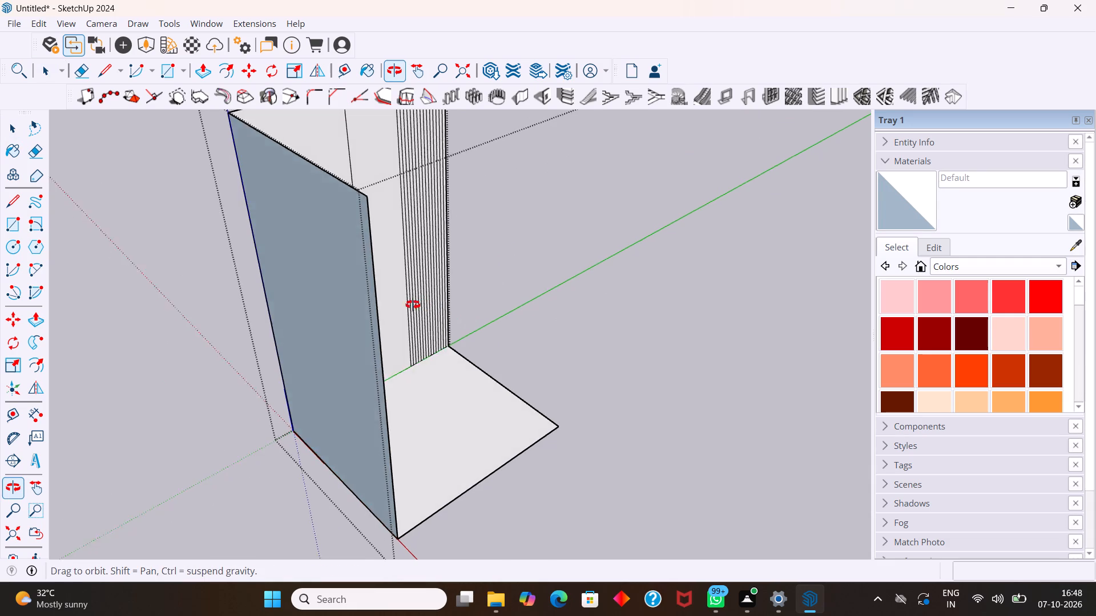
middle_click_drag(413, 305, 383, 306)
left_click(389, 295)
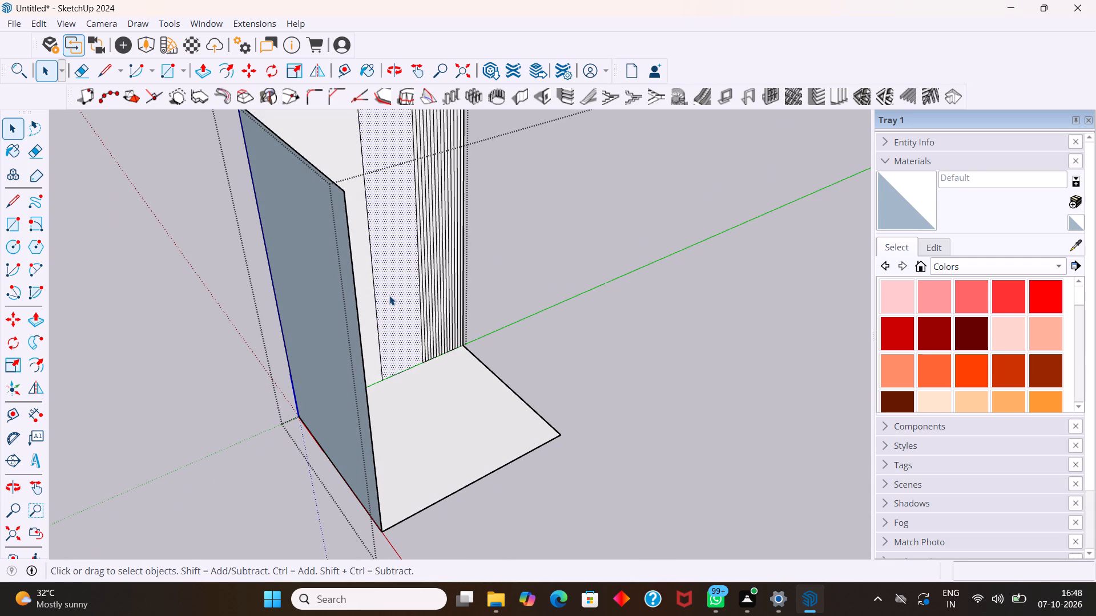
key("p")
left_click_drag(396, 291, 405, 301)
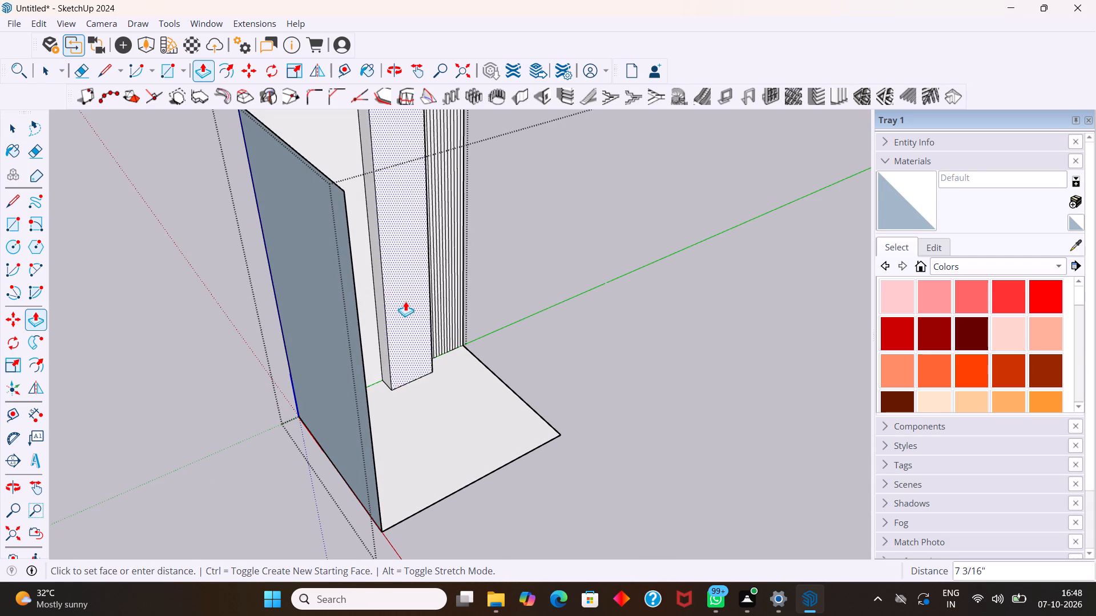
left_click_drag(405, 301, 409, 303)
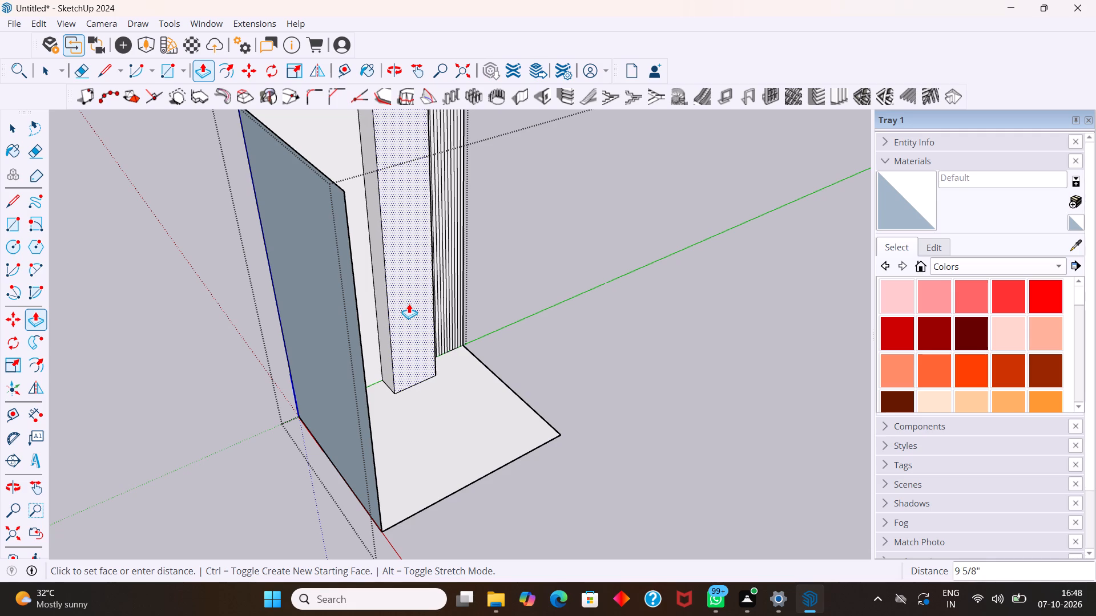
left_click_drag(409, 303, 411, 305)
key("1")
key("2")
key("Return")
key("space")
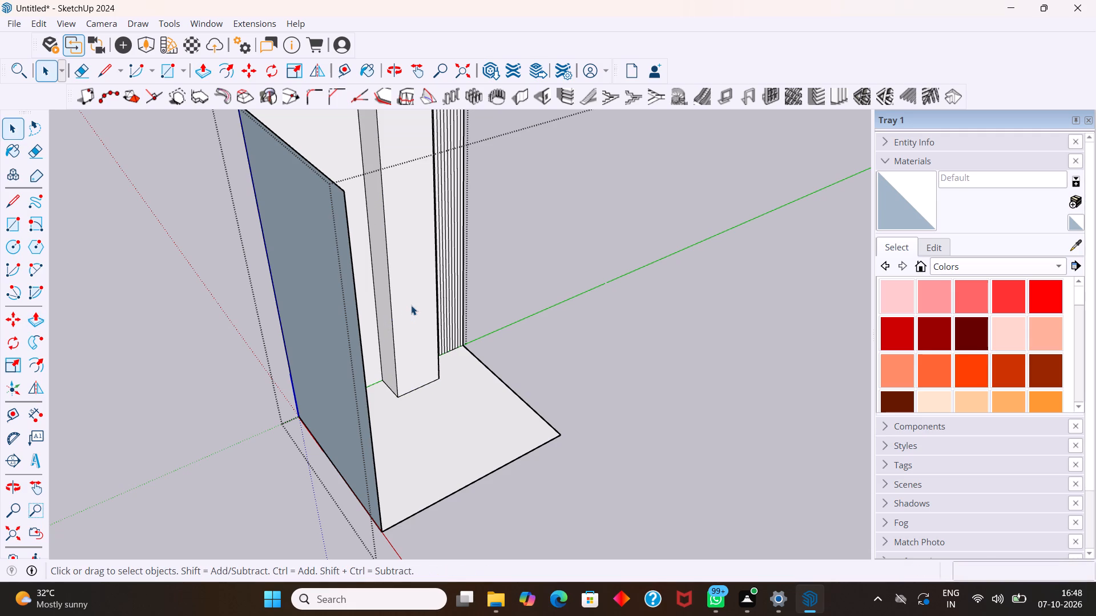
Examine the projecting middle section together with the plain wall section and the strips beside it.
scroll(418, 282, "down", 8)
middle_click_drag(450, 295, 401, 234)
scroll(385, 202, "up", 2)
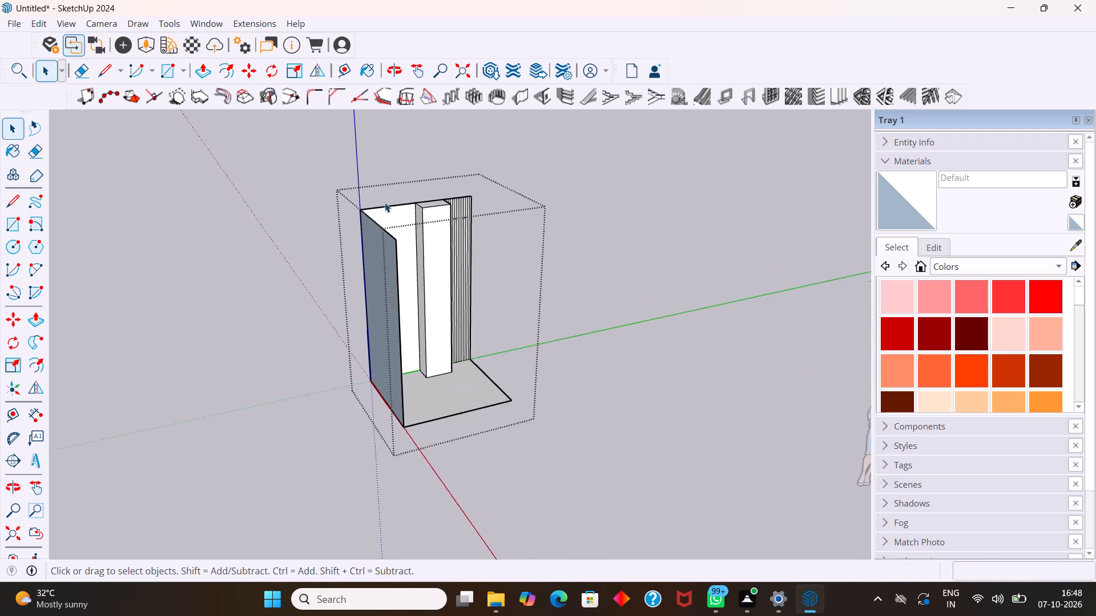
scroll(385, 202, "up", 9)
middle_click_drag(474, 230, 376, 236)
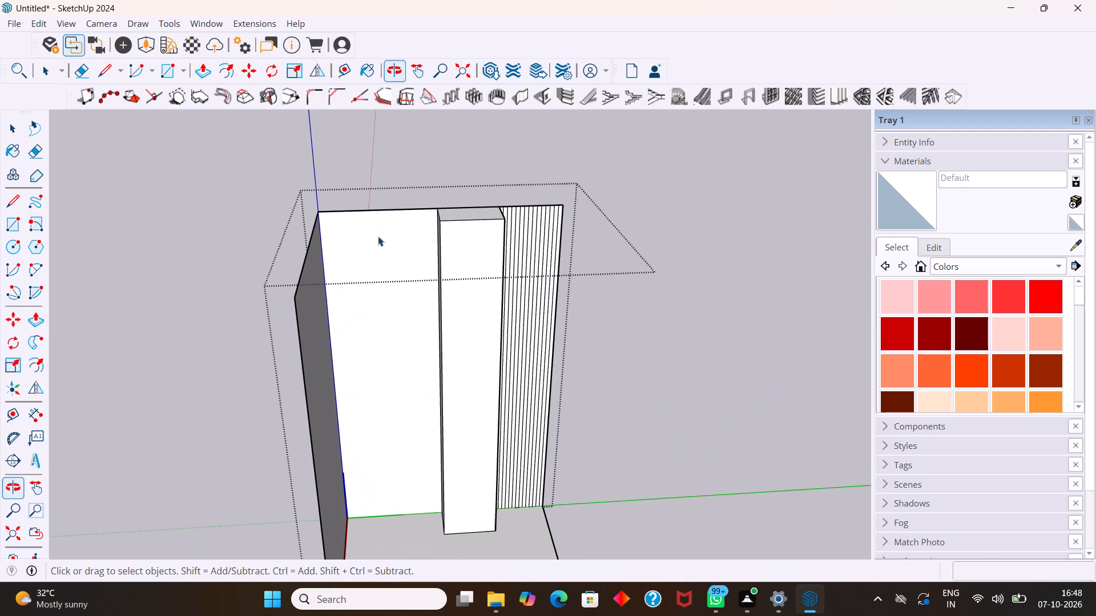
scroll(382, 244, "up", 2)
scroll(567, 321, "up", 1)
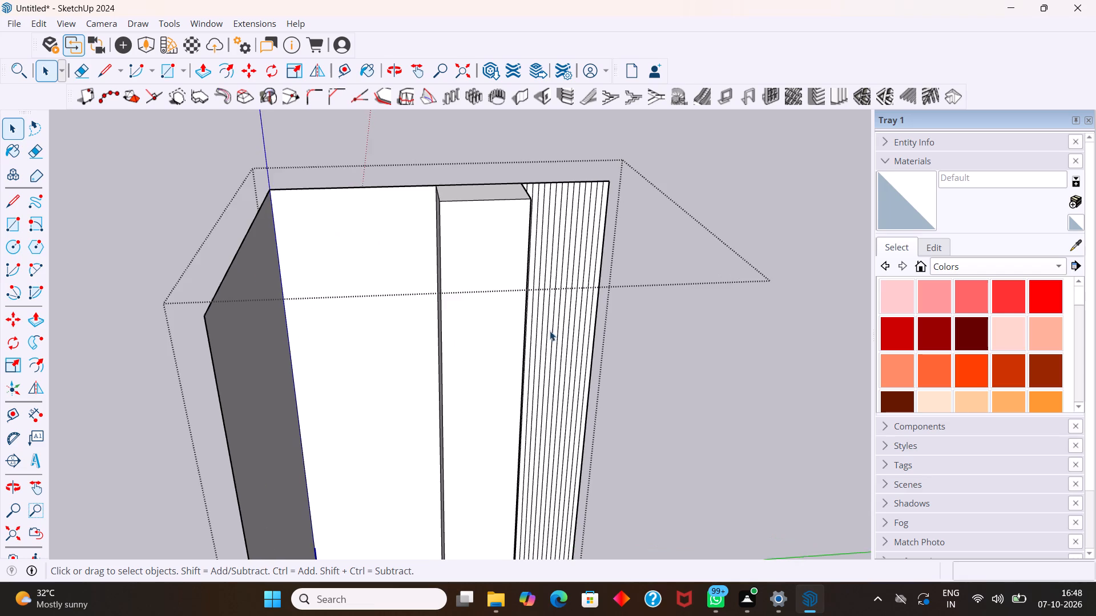
Examine the projecting middle section against the side wall, strips and floor from several angles.
middle_click_drag(548, 331, 535, 290)
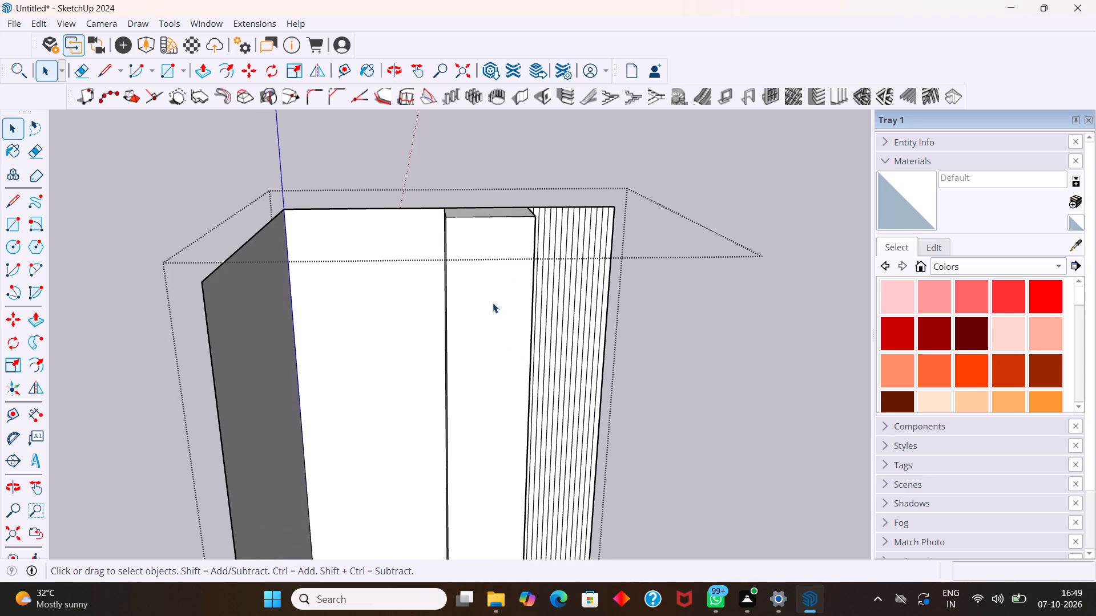
middle_click_drag(516, 337, 582, 423)
scroll(531, 372, "up", 2)
scroll(482, 350, "down", 5)
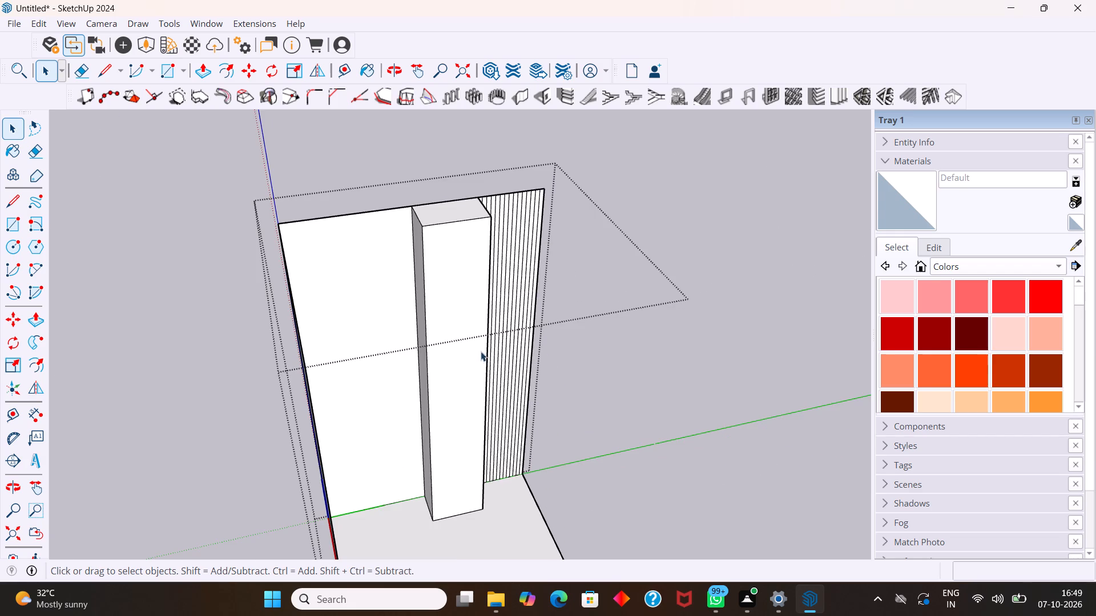
middle_click_drag(472, 353, 446, 338)
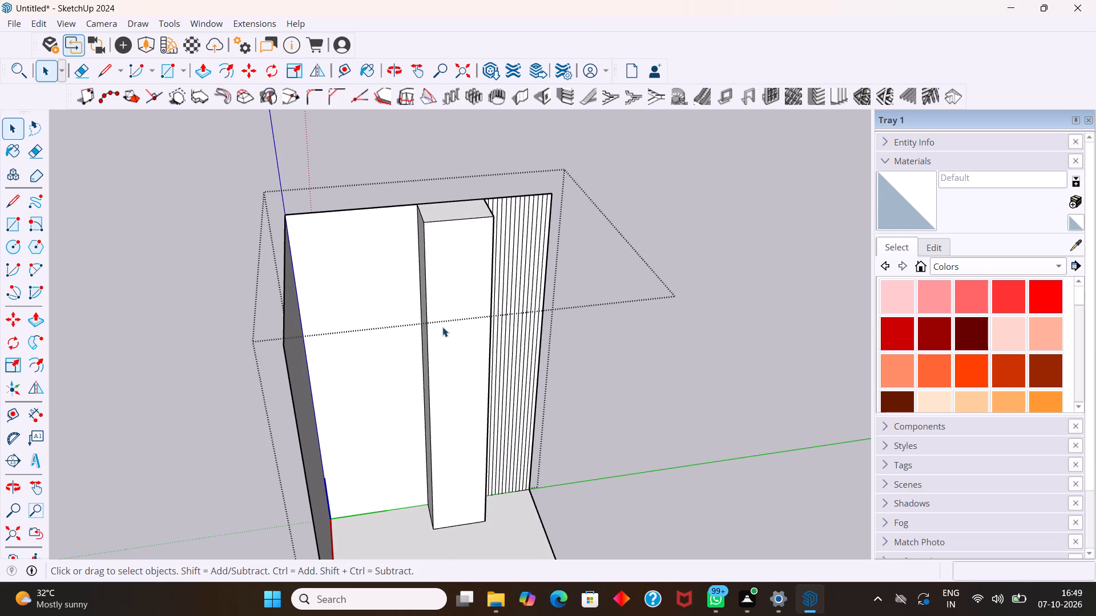
key("r")
scroll(424, 288, "up", 3)
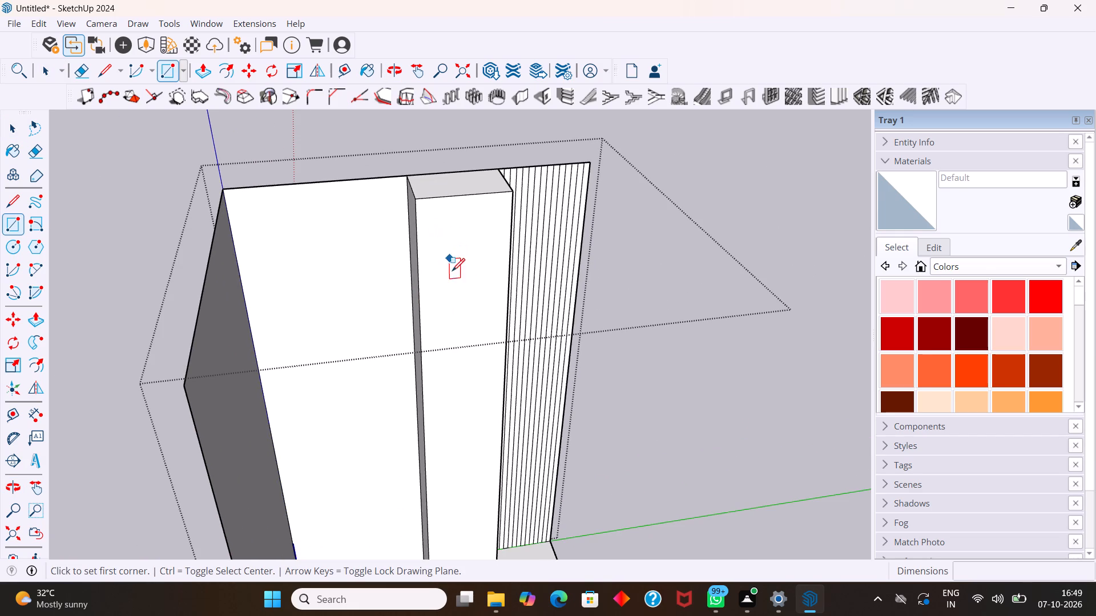
middle_click_drag(453, 296, 457, 258)
scroll(460, 250, "down", 9)
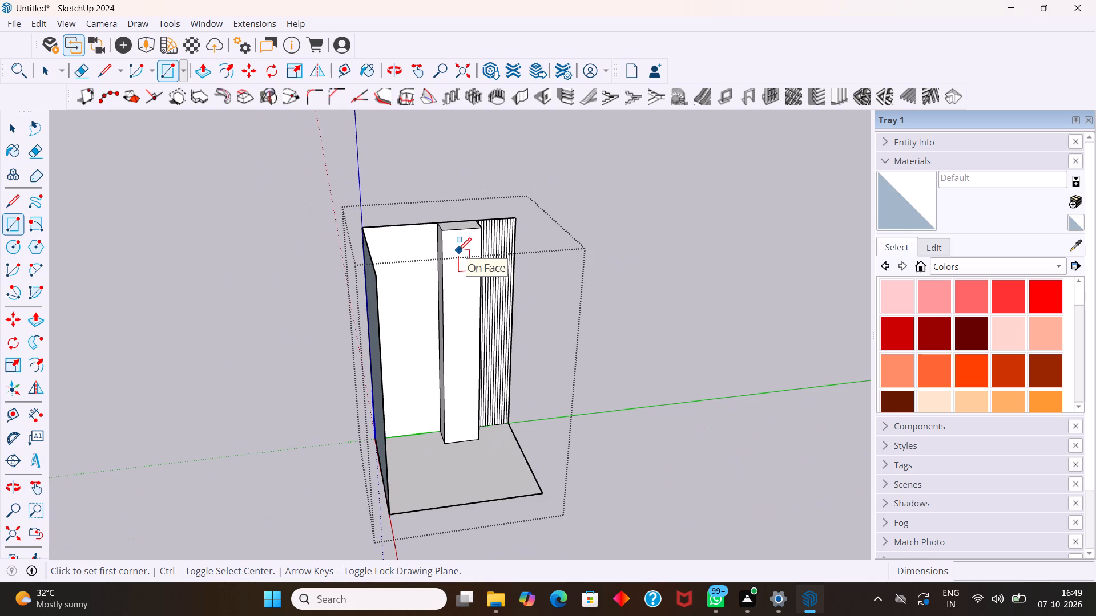
Undo the 12" projection of the middle wall section.
key("ctrl+z")
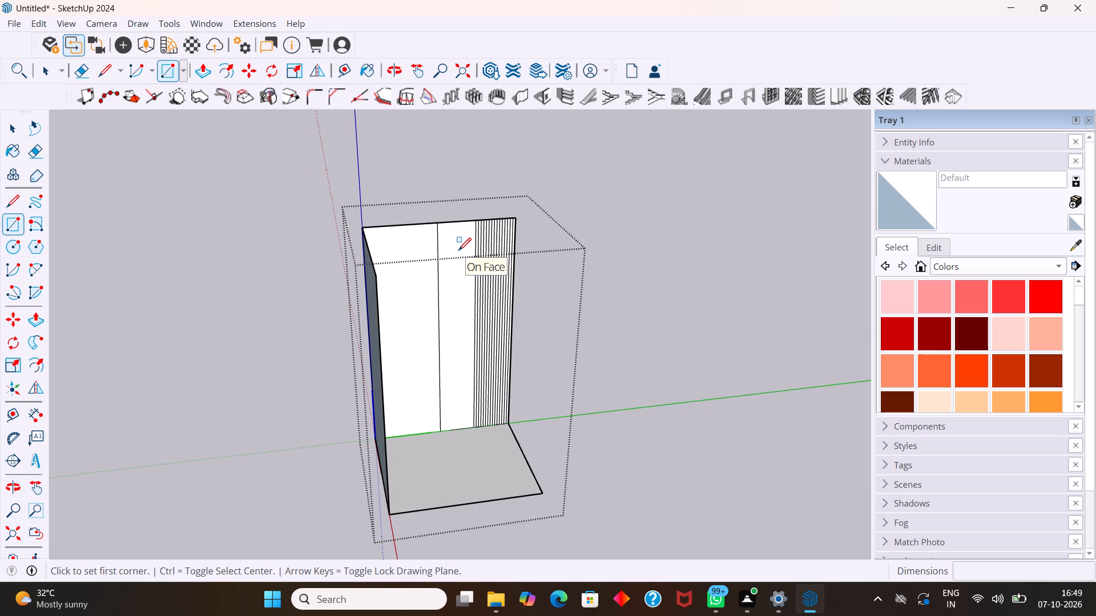
key("space")
Undo the closely spaced vertical strip lines in the wall section beside the middle one.
scroll(440, 262, "up", 3)
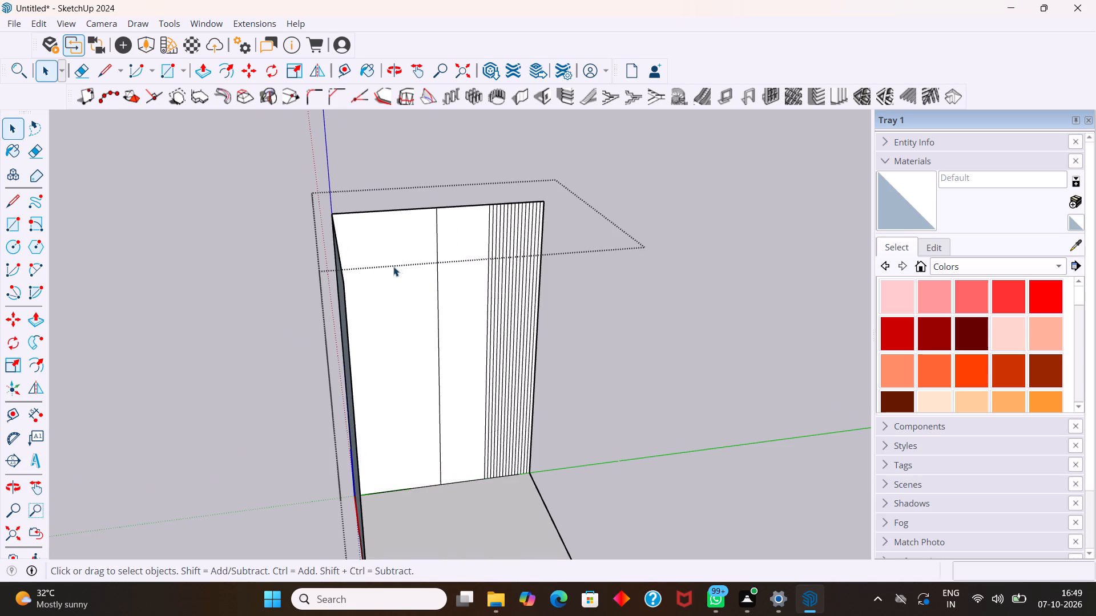
middle_click_drag(390, 265, 356, 264)
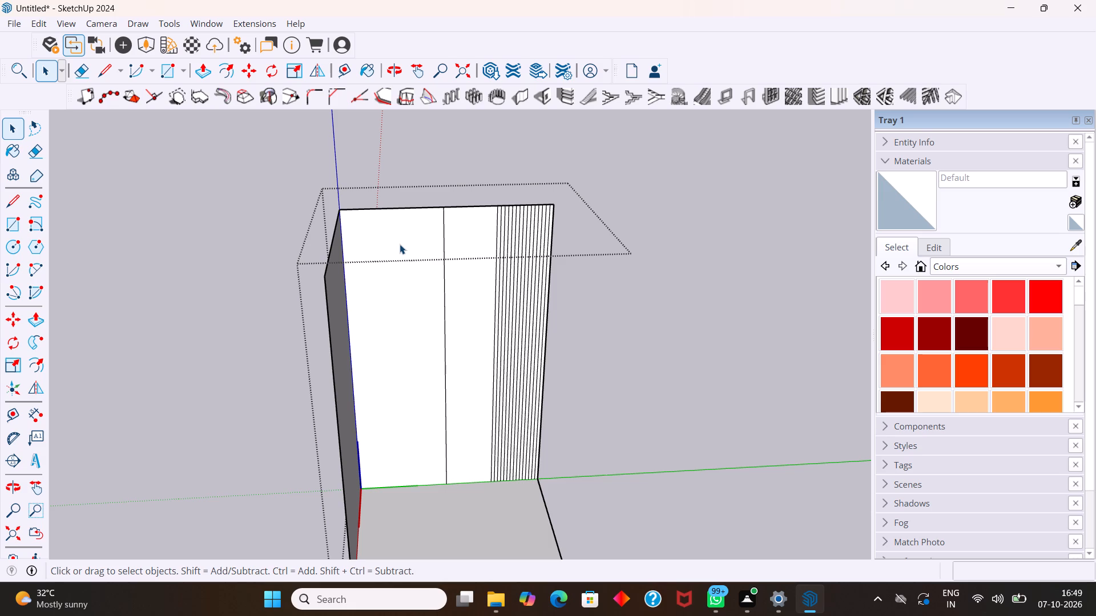
scroll(504, 229, "up", 2)
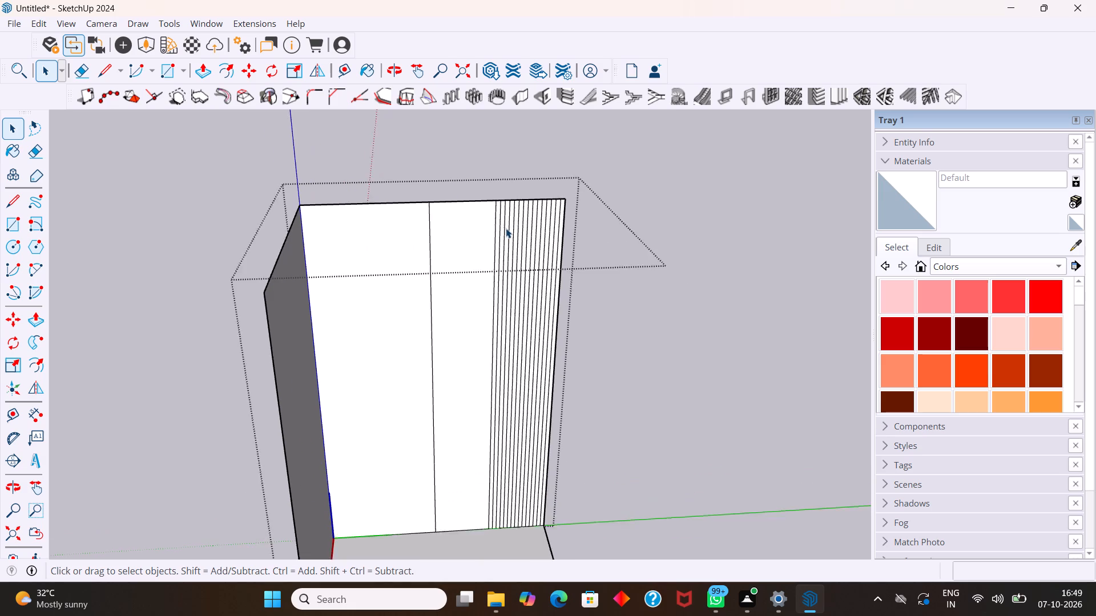
scroll(506, 228, "up", 3)
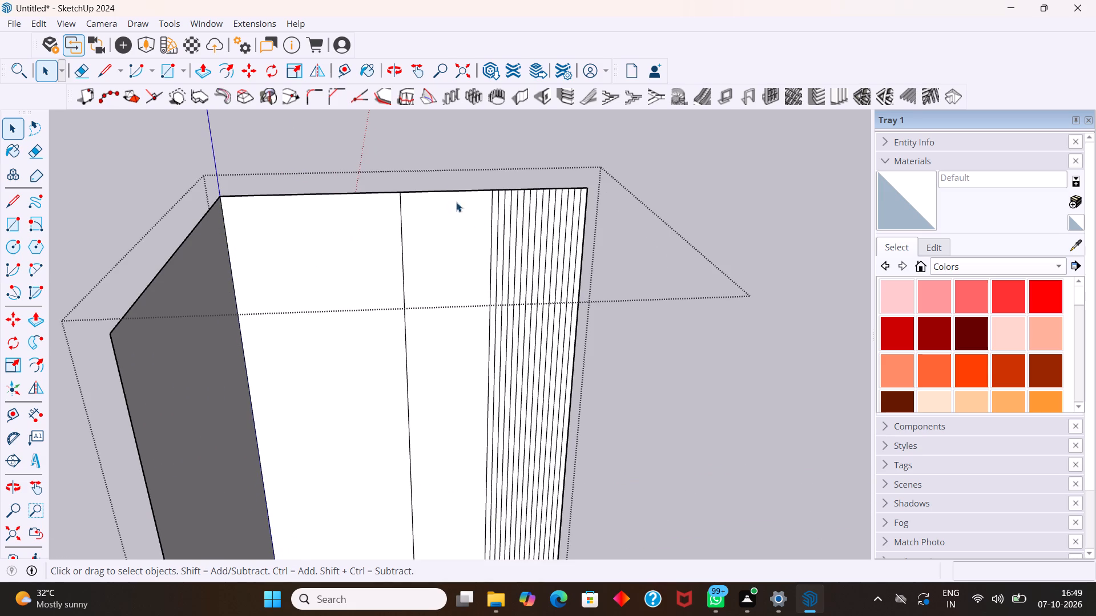
left_click(448, 192)
left_click(372, 194, "ctrl")
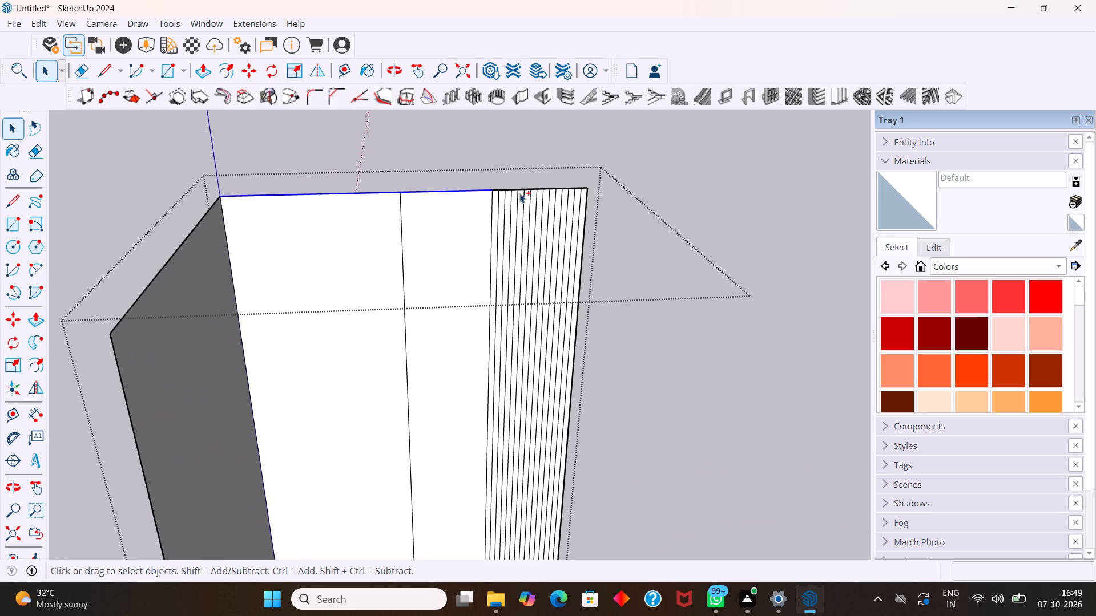
scroll(522, 189, "up", 9, "ctrl")
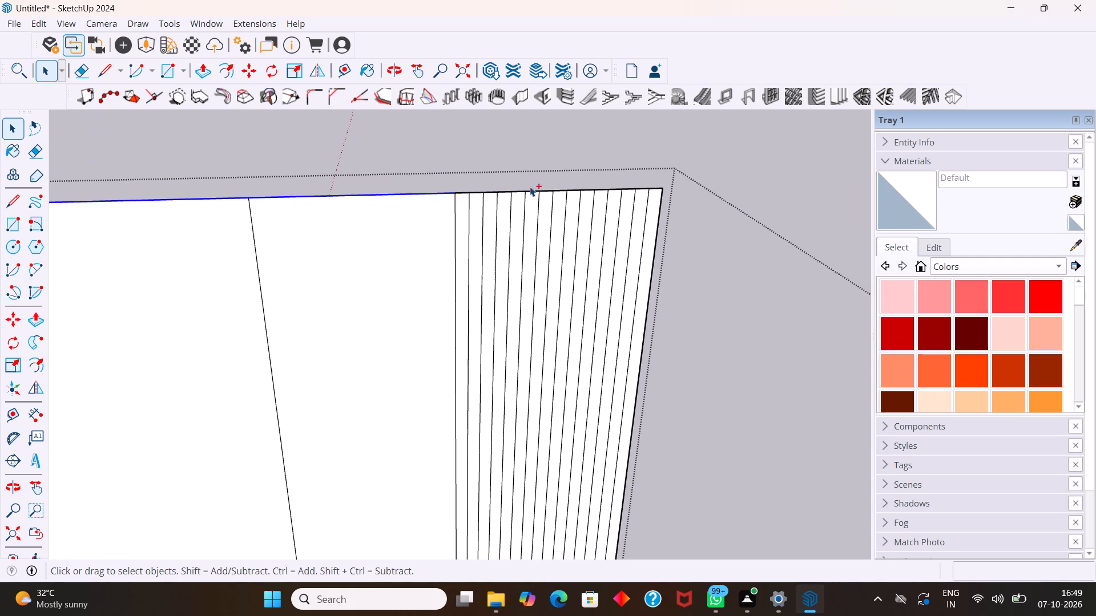
key("ctrl+z")
key("ctrl+z")
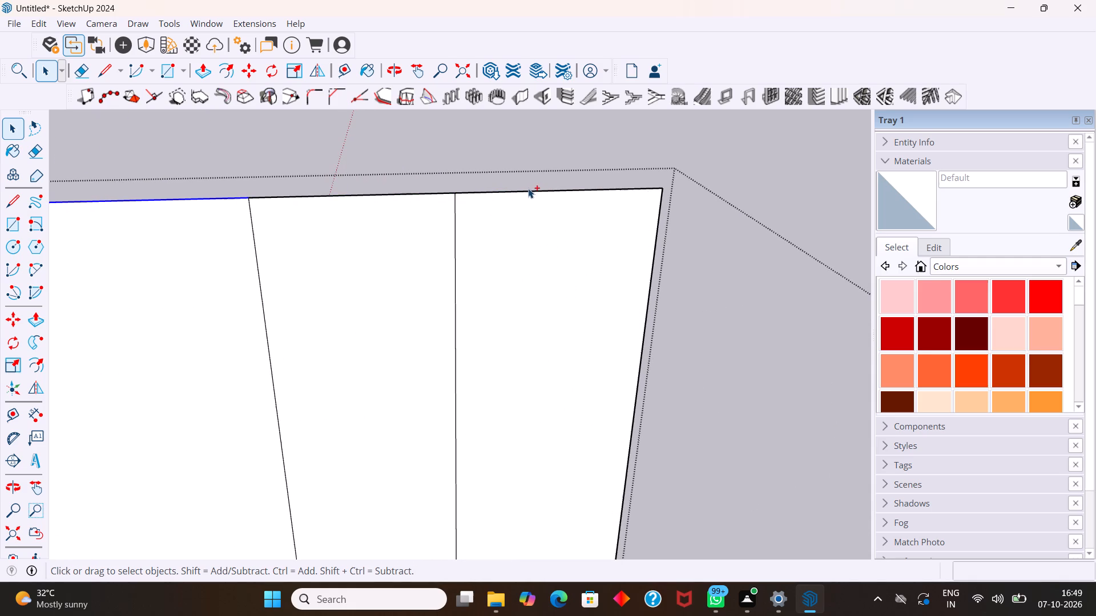
Copy the inner wall's top edges 12" straight down across all three wall sections.
left_click(381, 196, "ctrl")
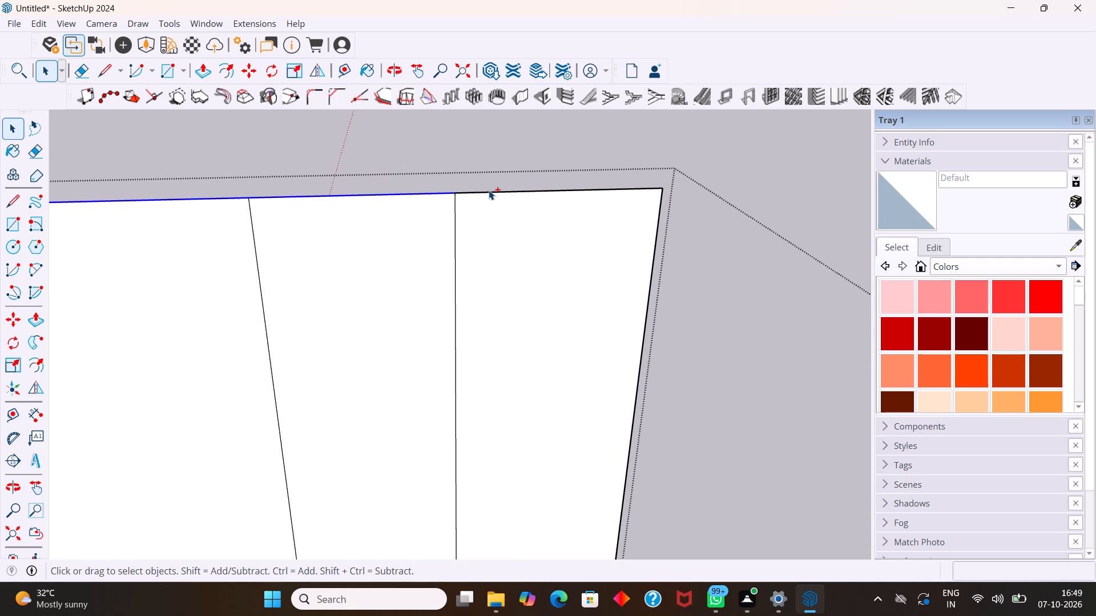
left_click(489, 191, "ctrl")
key("m")
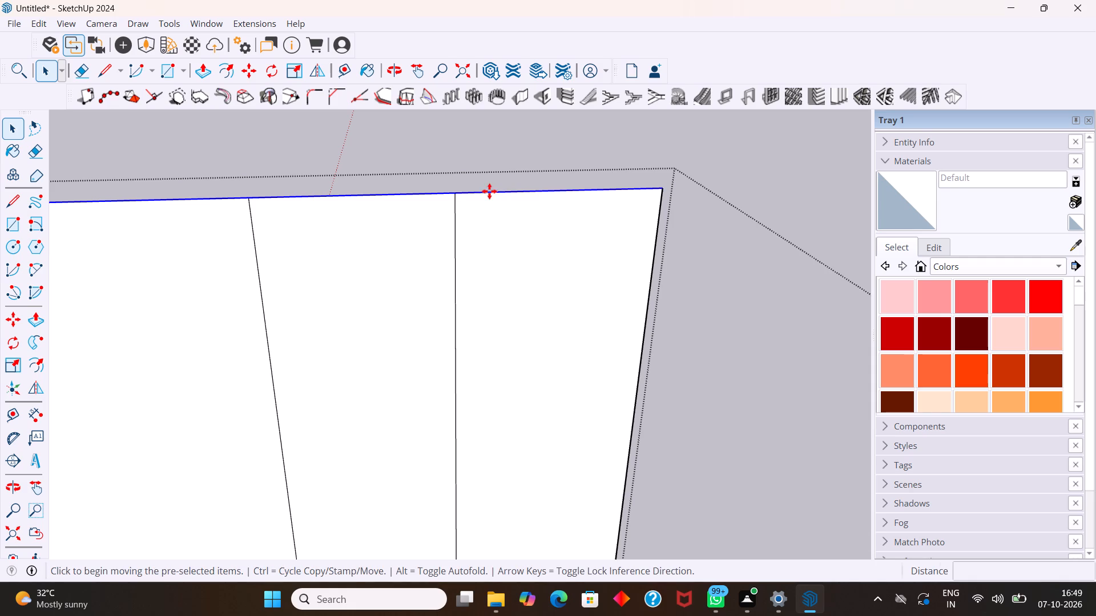
left_click(658, 192)
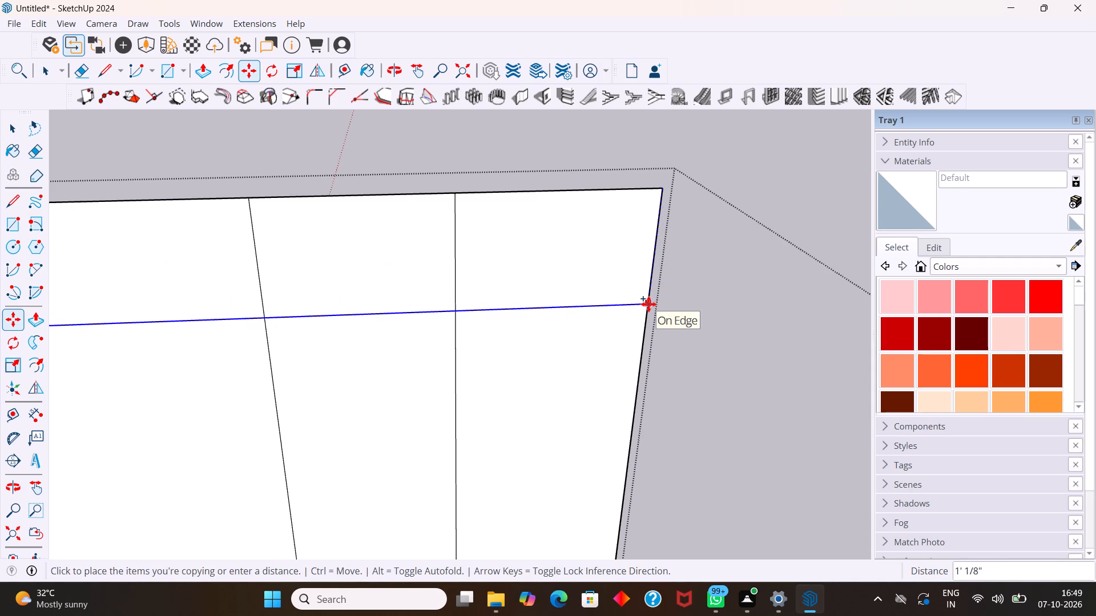
type("12")
key("Return")
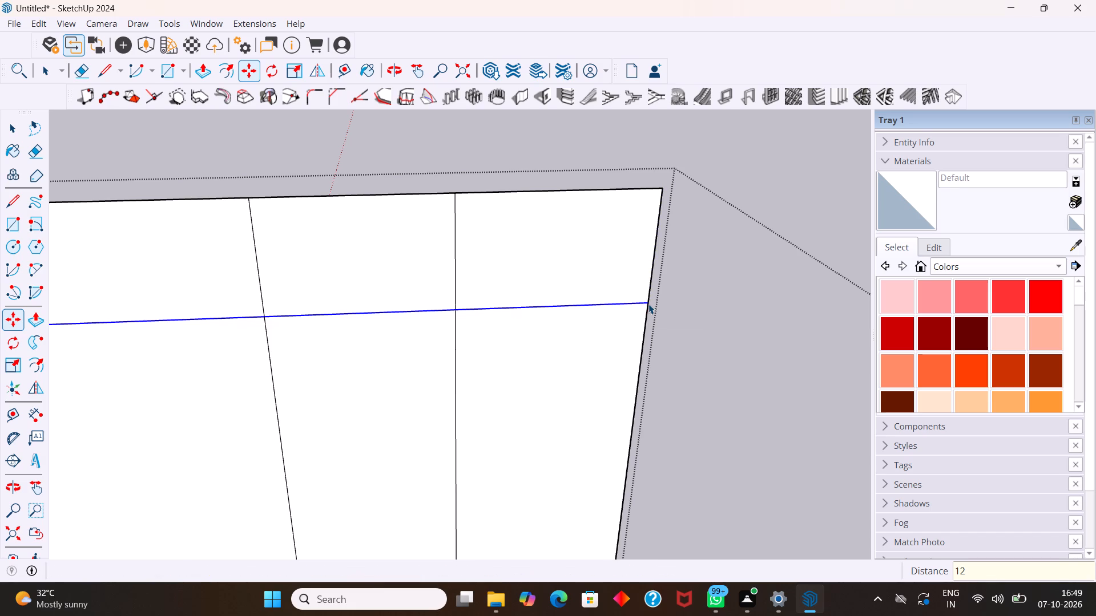
key("space")
Examine the inner wall's vertical divisions and the horizontal line below its top, together with the floor, from several angles.
scroll(662, 302, "down", 10)
middle_click_drag(662, 506, 648, 472)
scroll(662, 506, "down", 3)
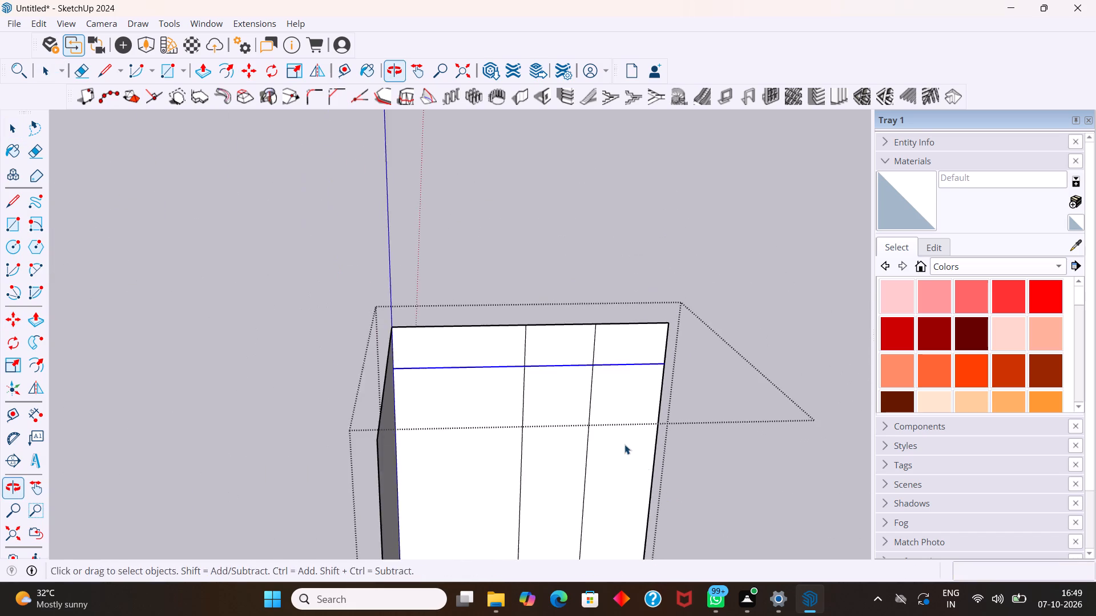
scroll(621, 441, "down", 1)
middle_click_drag(622, 443, 609, 368)
scroll(603, 354, "down", 17)
scroll(599, 457, "up", 9)
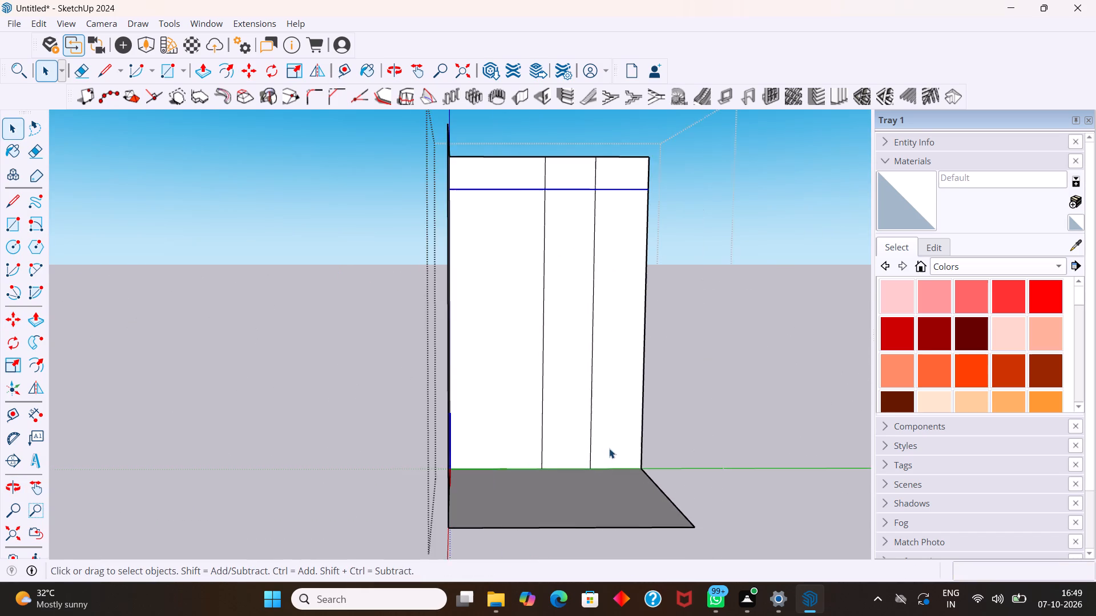
scroll(609, 448, "up", 1)
middle_click_drag(606, 439, 616, 471)
scroll(585, 391, "up", 4)
scroll(585, 379, "down", 7)
middle_click_drag(582, 375, 581, 377)
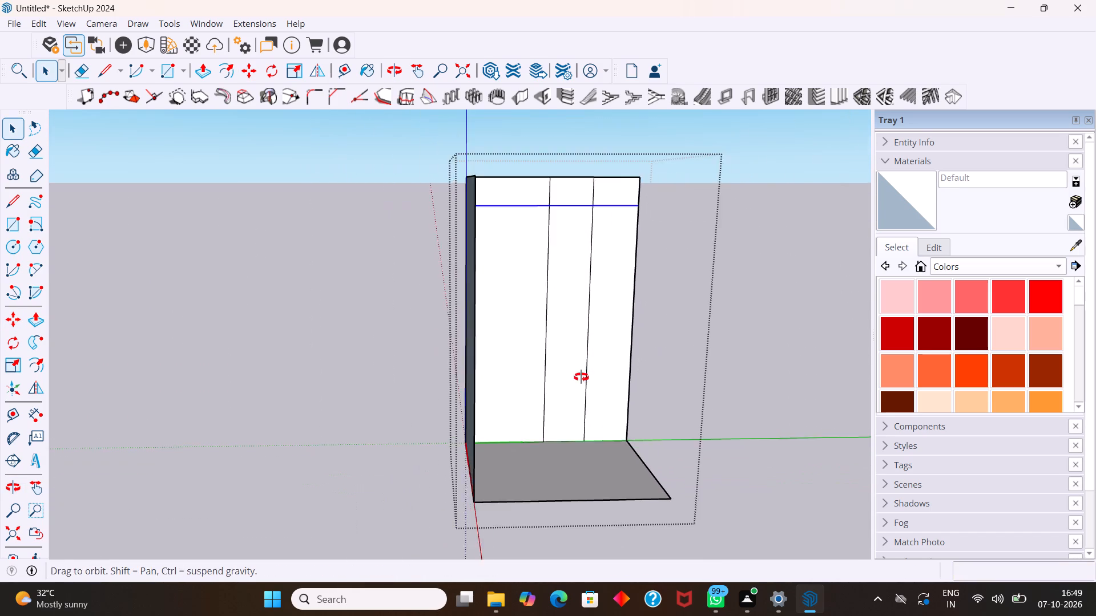
middle_click_drag(581, 377, 518, 392)
scroll(637, 313, "up", 5)
middle_click_drag(633, 313, 668, 330)
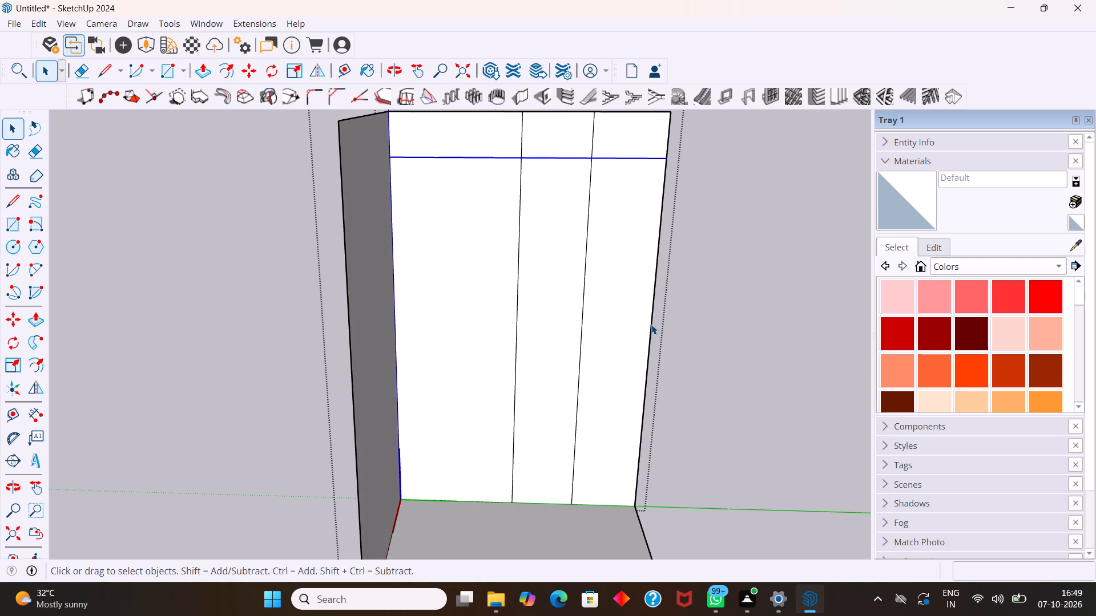
scroll(593, 338, "down", 3)
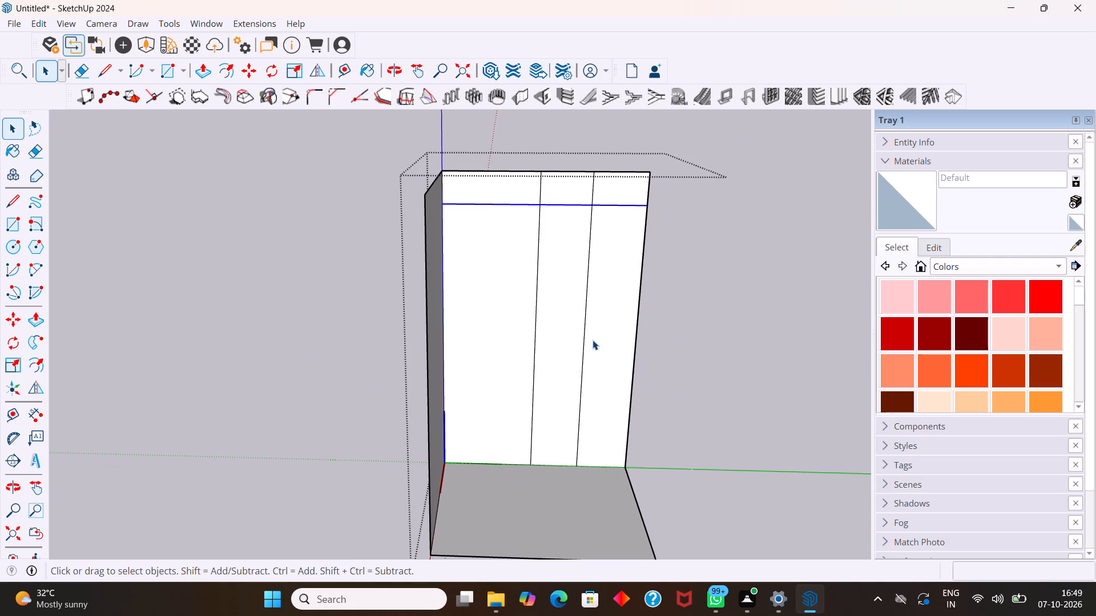
scroll(563, 361, "up", 4)
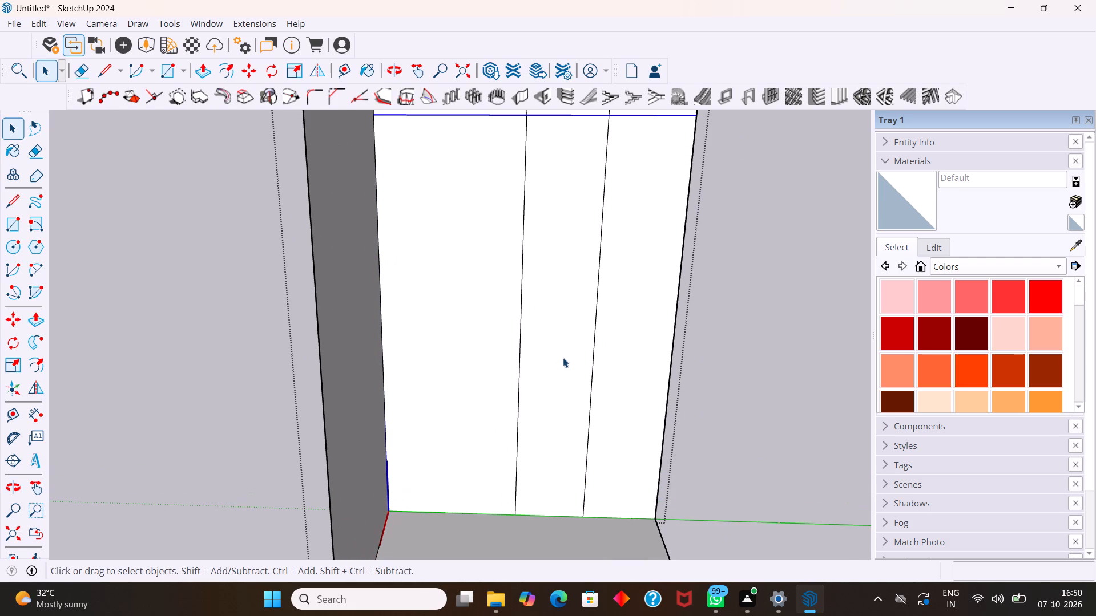
scroll(563, 354, "down", 3)
scroll(565, 350, "up", 2)
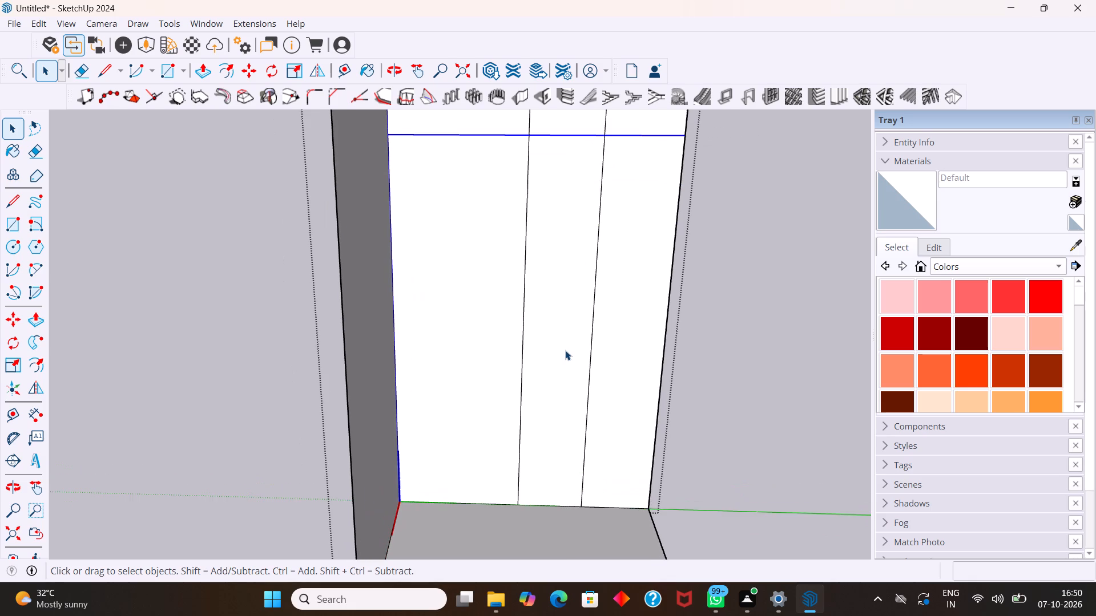
middle_click_drag(563, 351, 574, 364)
scroll(575, 360, "down", 2)
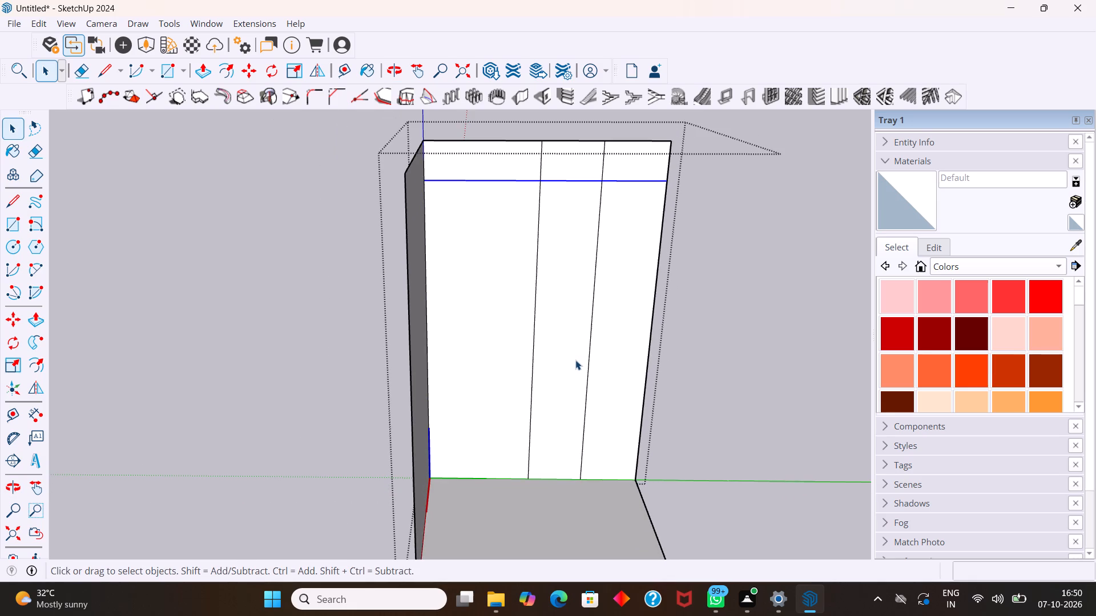
scroll(579, 300, "up", 3)
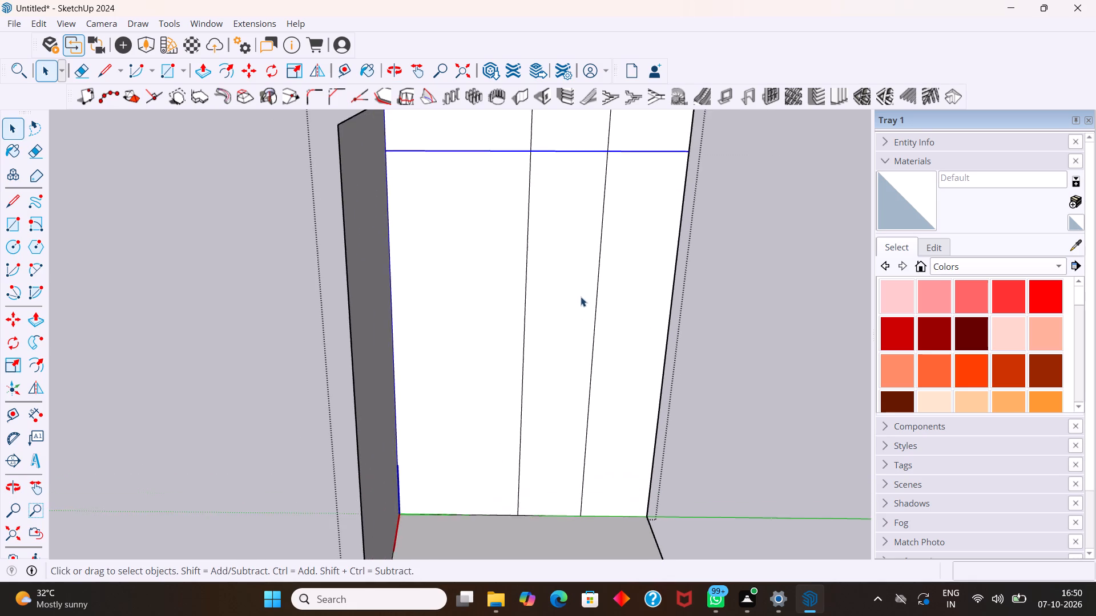
scroll(581, 296, "down", 6)
middle_click_drag(586, 299, 602, 295)
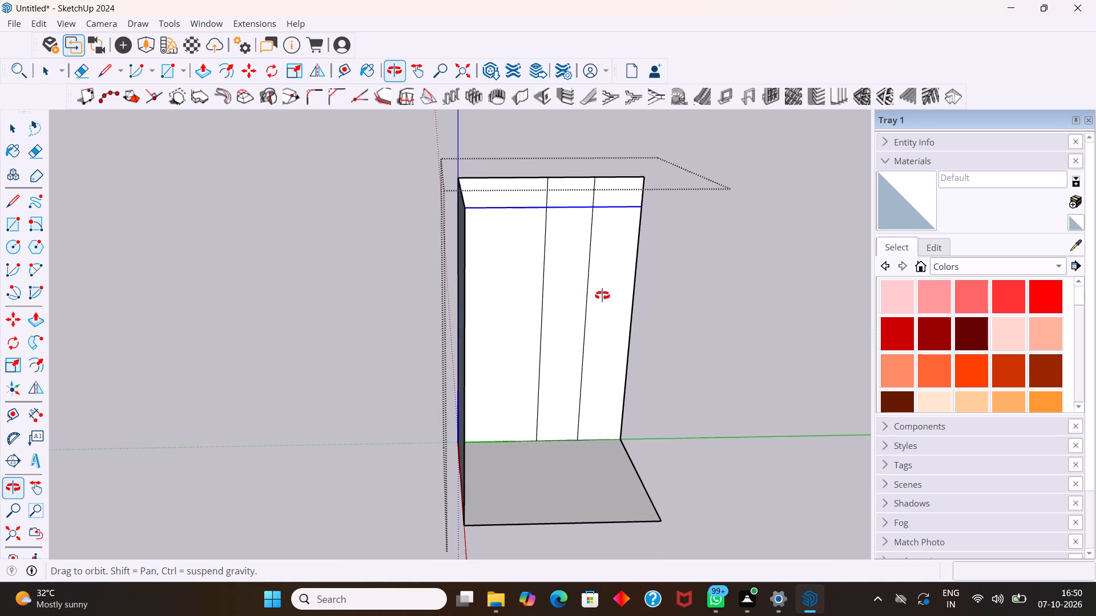
middle_click_drag(602, 295, 577, 295)
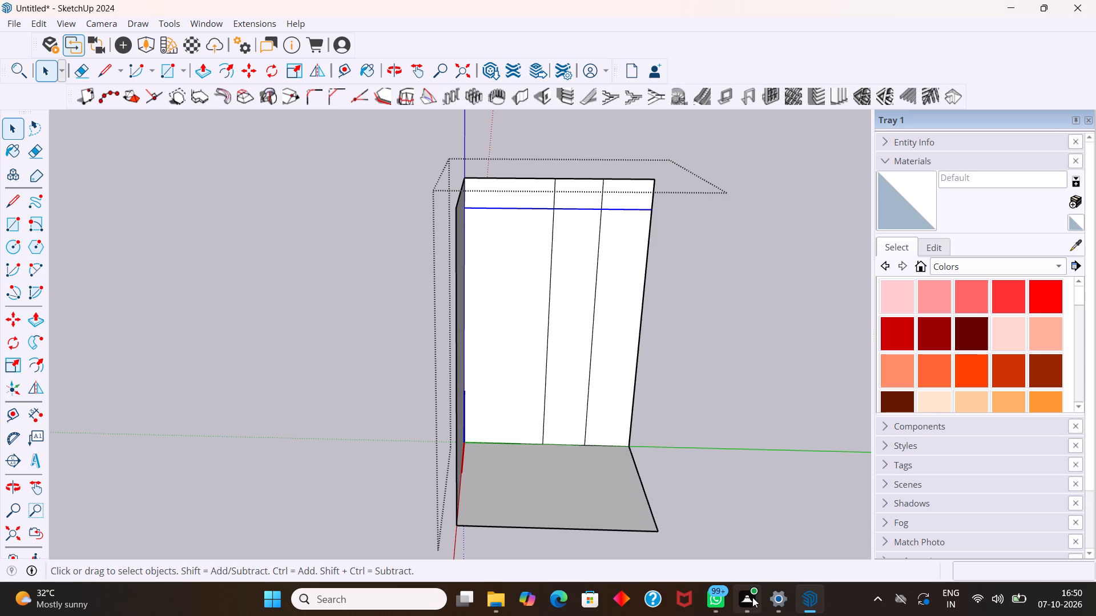
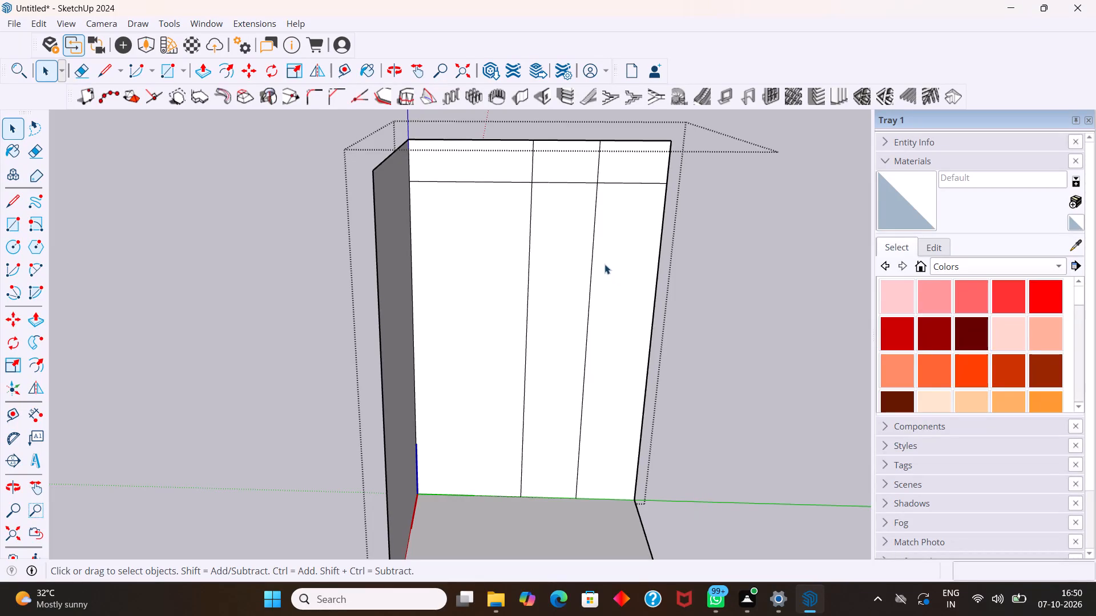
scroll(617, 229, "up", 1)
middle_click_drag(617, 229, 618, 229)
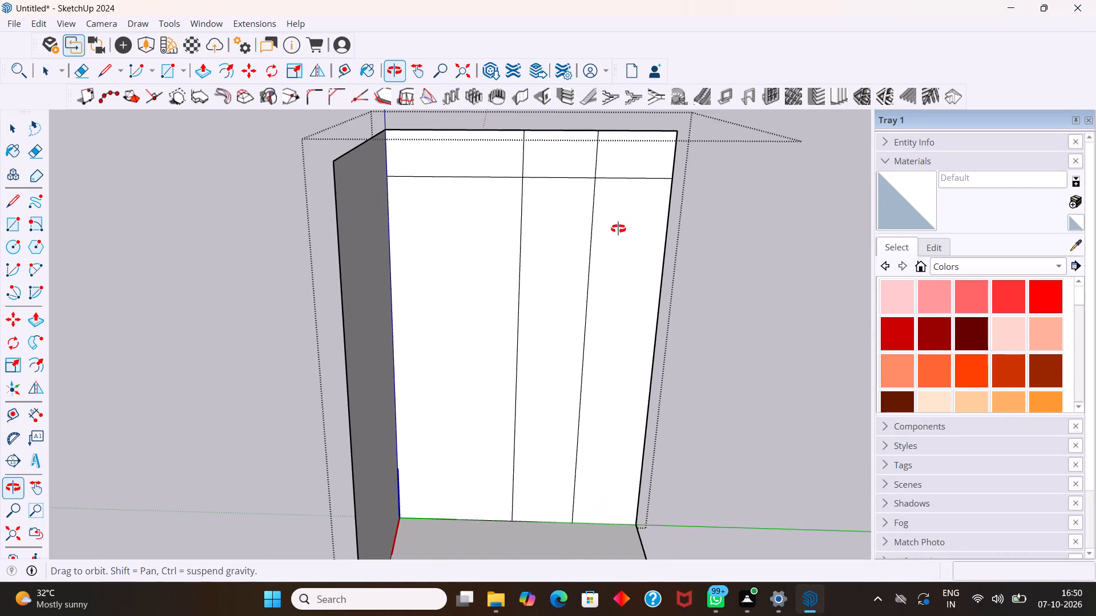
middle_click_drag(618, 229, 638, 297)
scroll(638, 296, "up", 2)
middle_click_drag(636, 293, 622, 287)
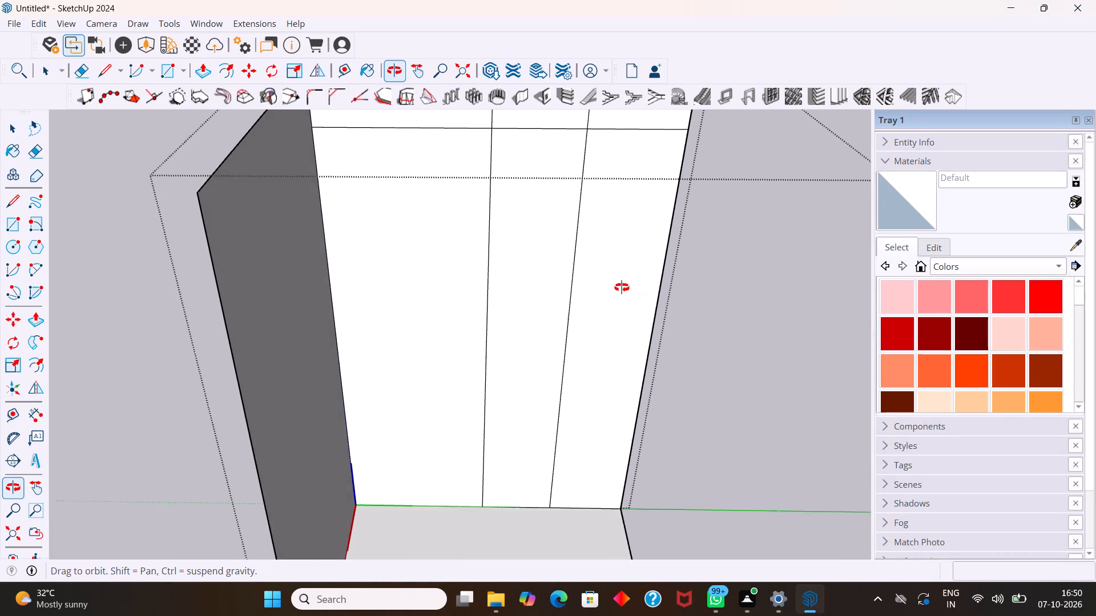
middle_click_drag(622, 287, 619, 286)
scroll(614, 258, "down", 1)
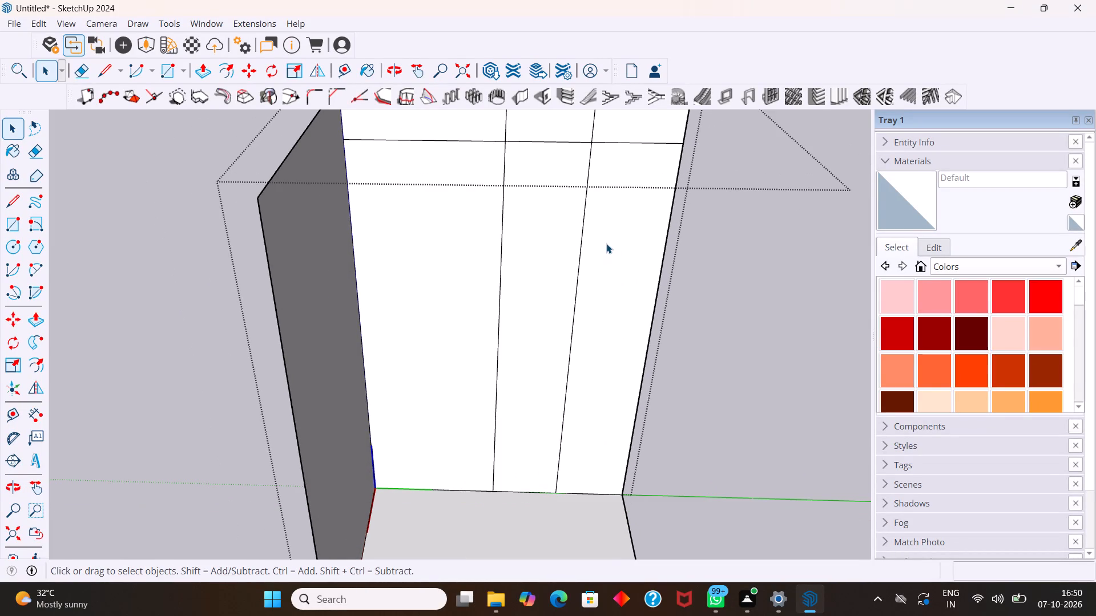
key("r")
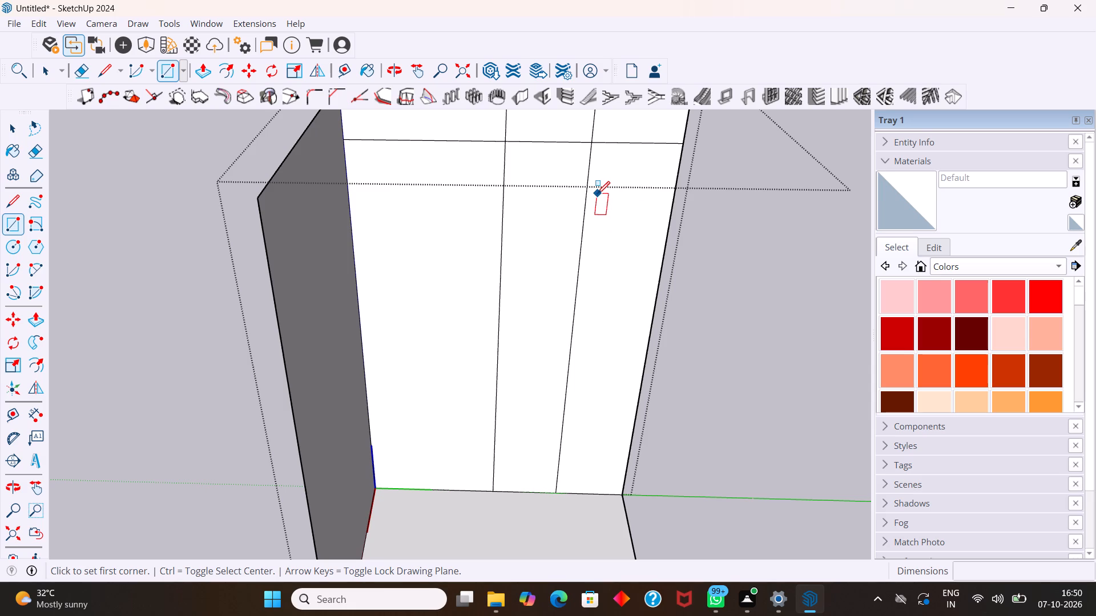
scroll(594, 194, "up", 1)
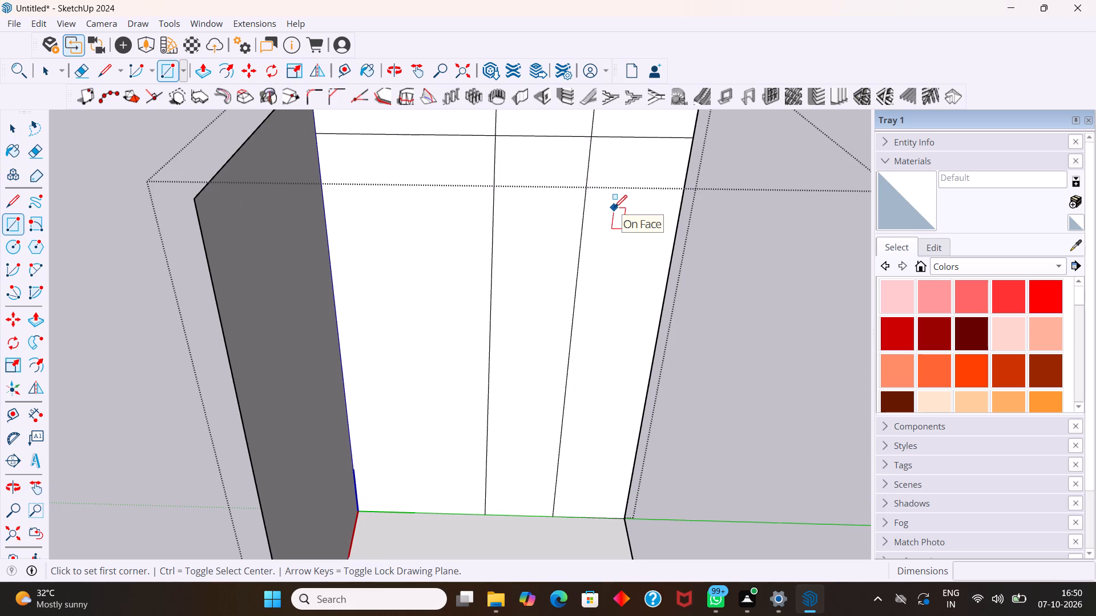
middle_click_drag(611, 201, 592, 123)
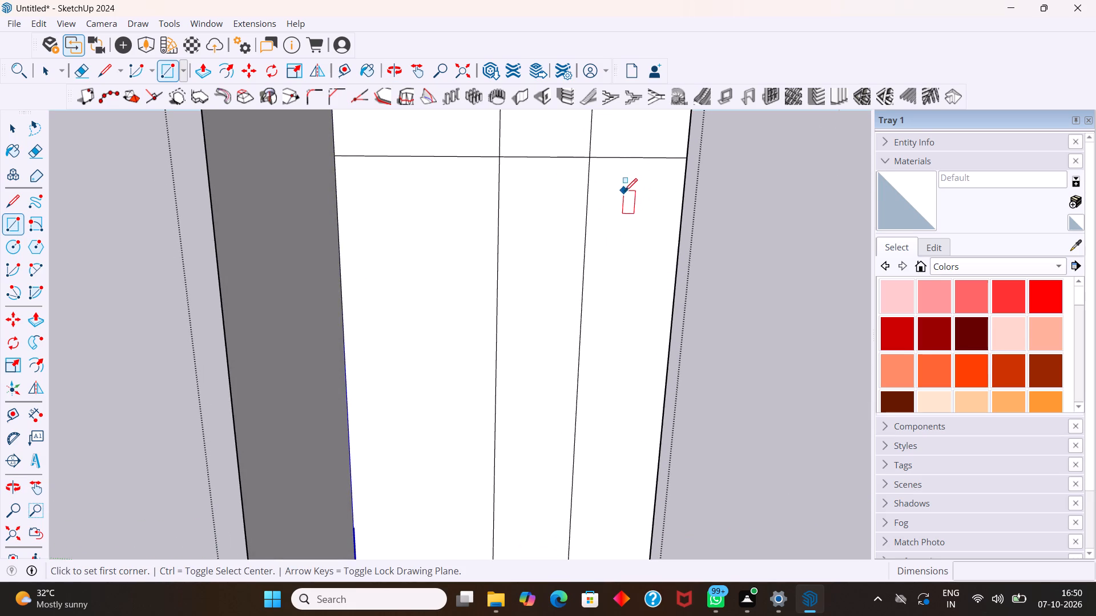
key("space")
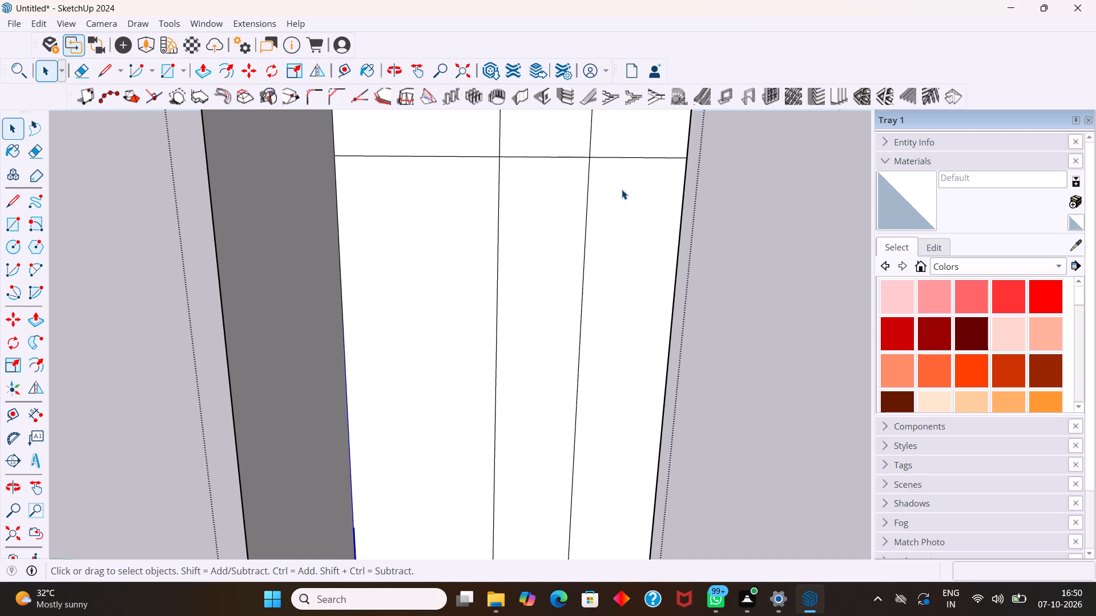
Copy the top band's lower line 12" straight down within the end wall section farthest from the side wall.
left_click(620, 159)
key("m")
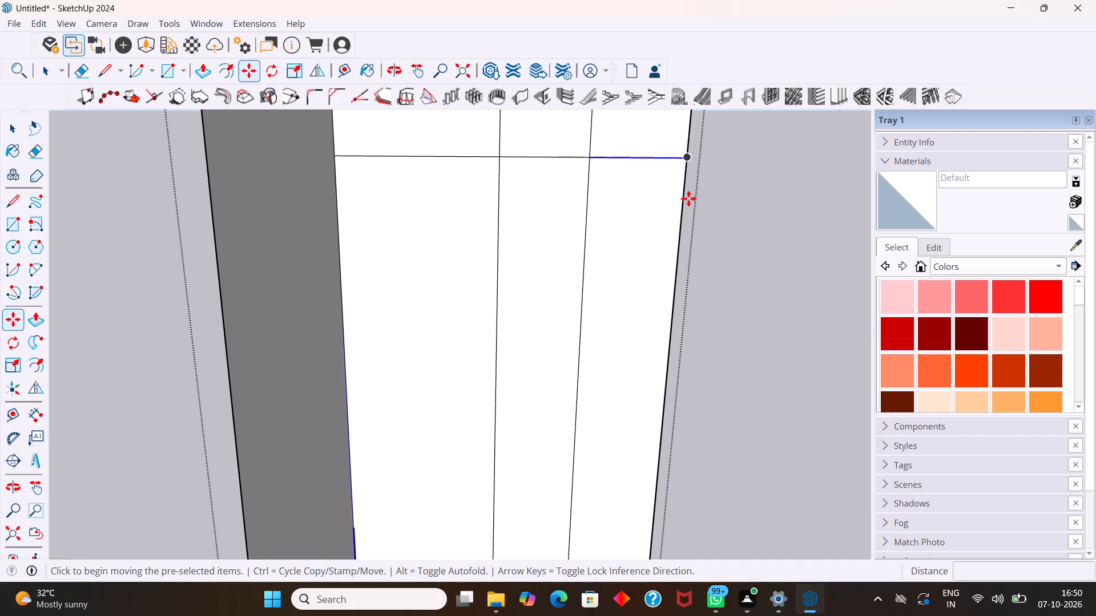
key("space")
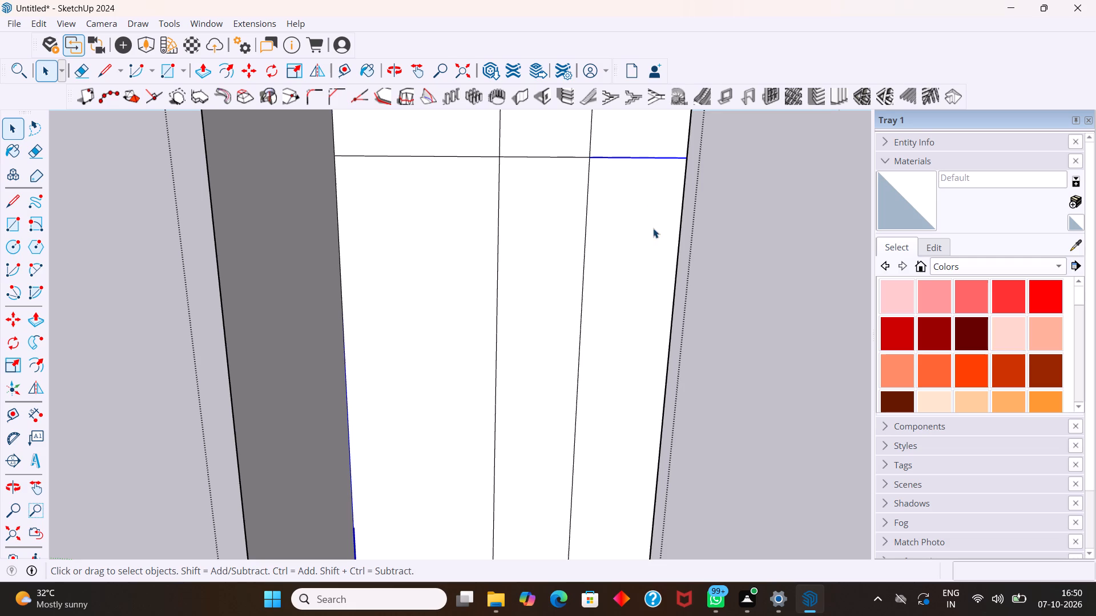
key("m")
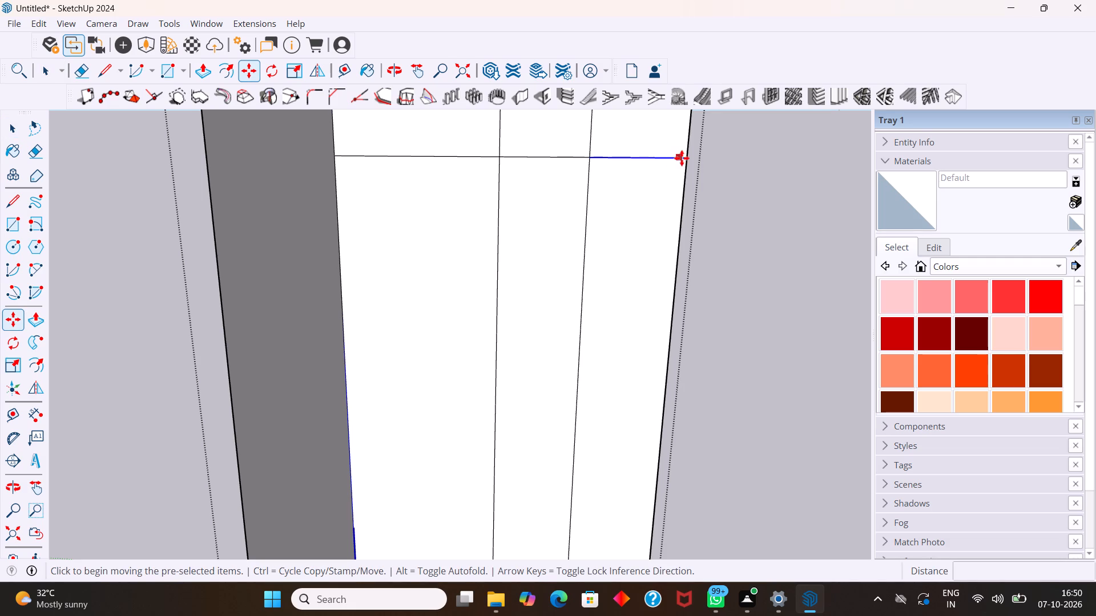
left_click(683, 159)
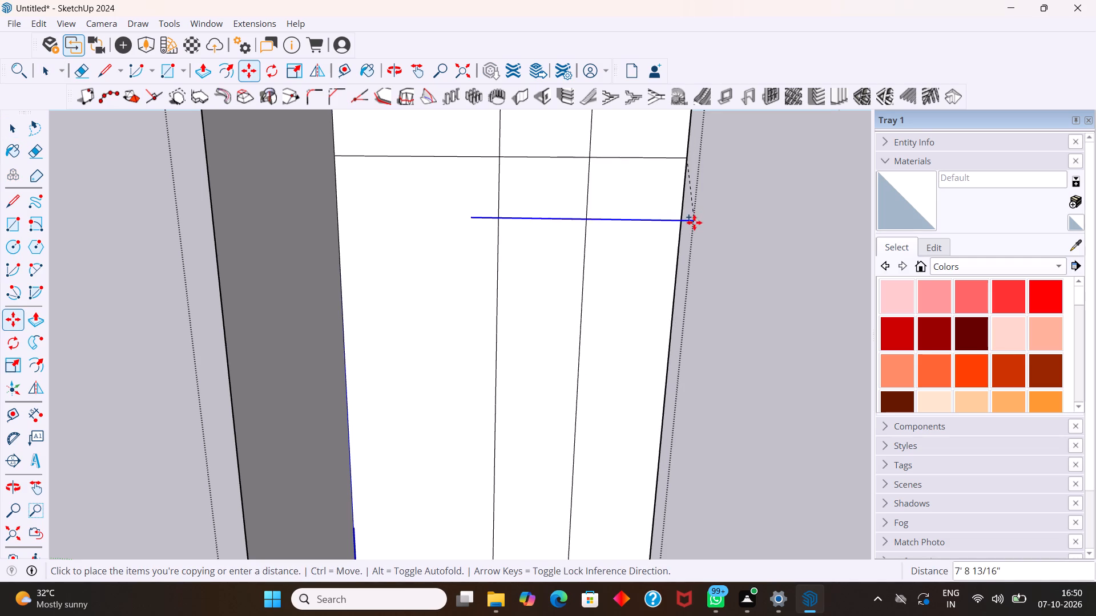
key("ctrl+z")
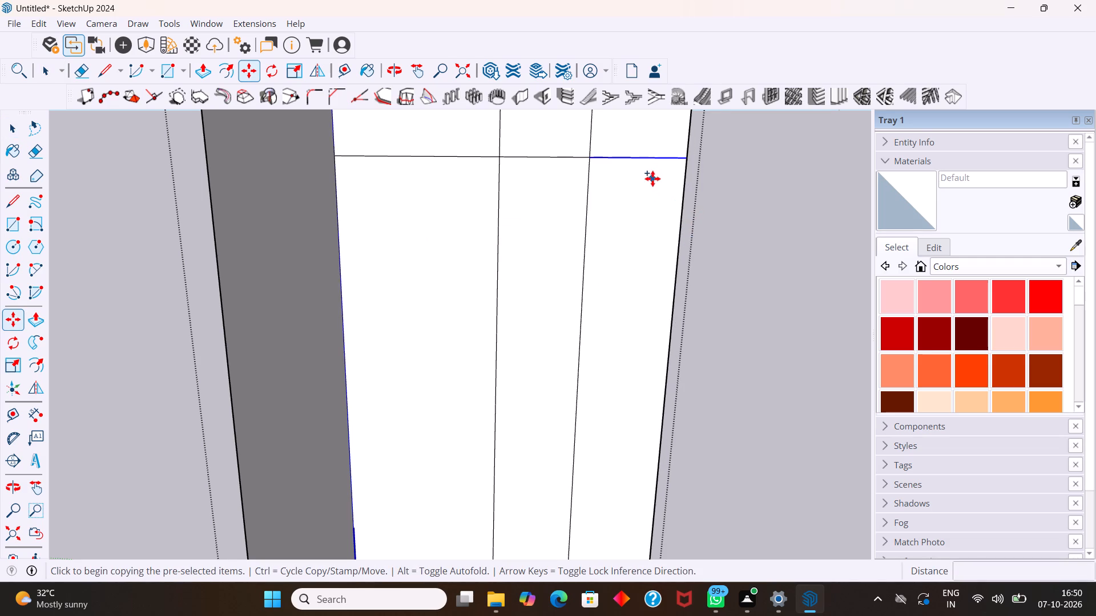
left_click(690, 163)
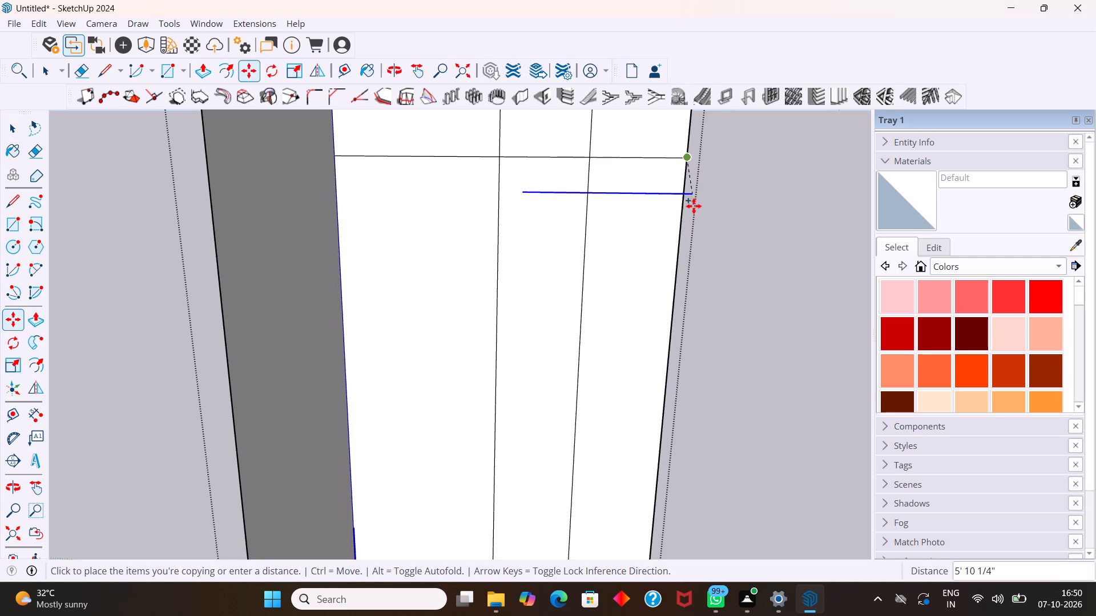
scroll(697, 230, "down", 1)
middle_click_drag(694, 230, 671, 340)
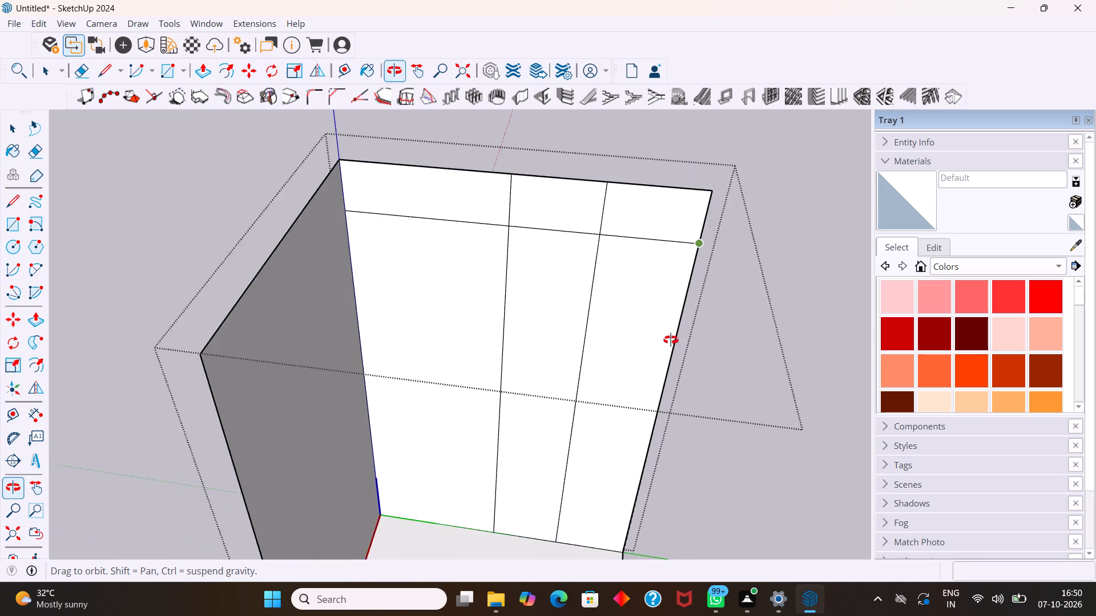
middle_click_drag(671, 340, 705, 282)
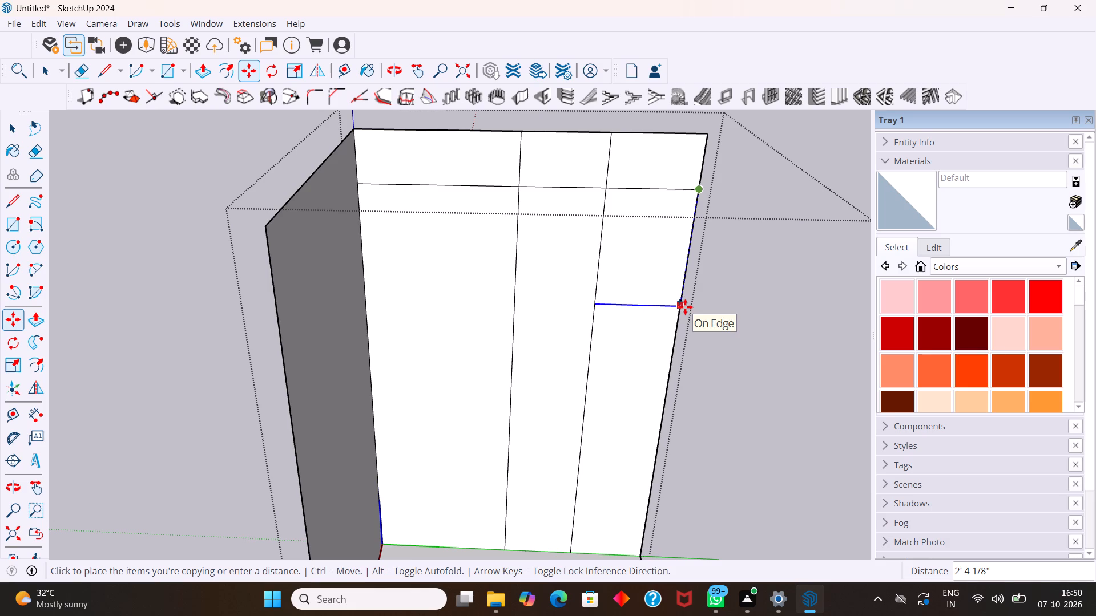
key("1")
key("2")
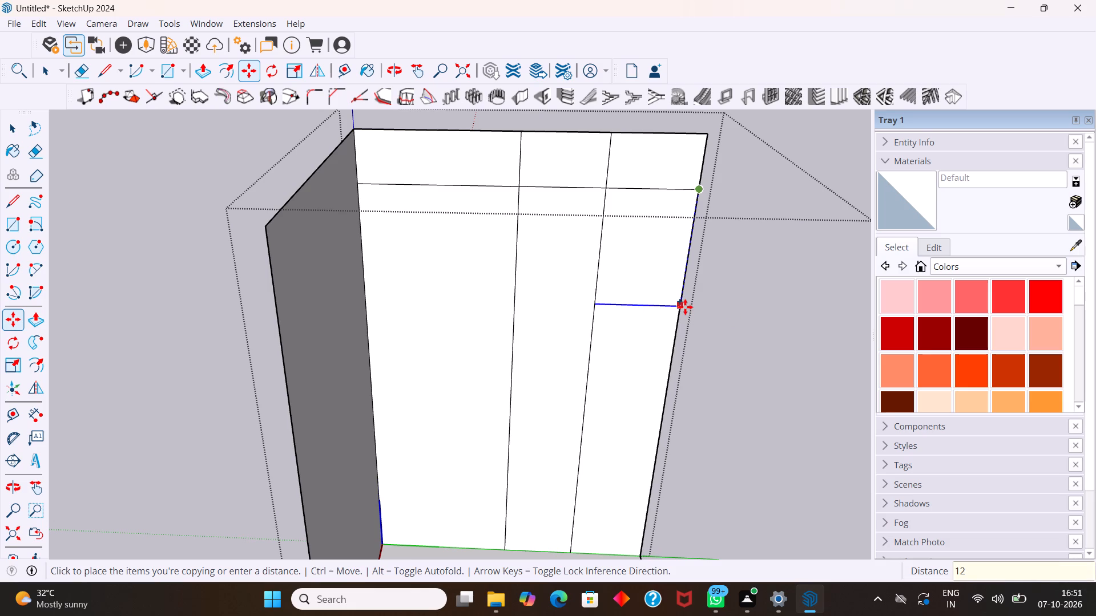
key("Return")
key("space")
Copy the new horizontal line in the end wall section another 4" down to form a narrow strip.
middle_click_drag(685, 313, 683, 300)
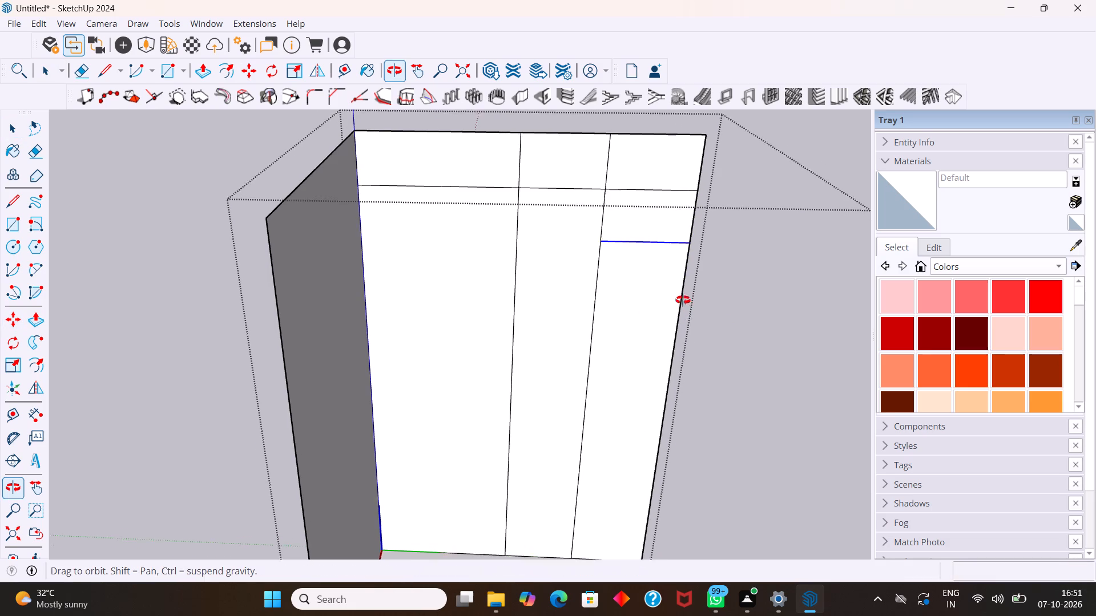
middle_click_drag(683, 300, 663, 257)
scroll(652, 287, "down", 6)
middle_click_drag(660, 319, 651, 261)
scroll(648, 314, "up", 4)
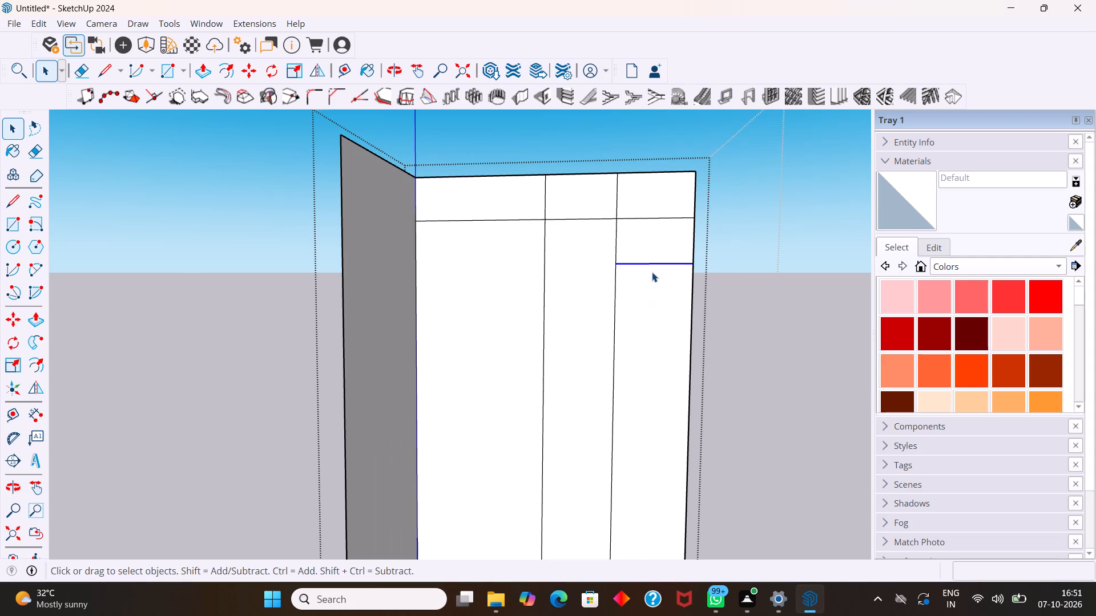
key("m")
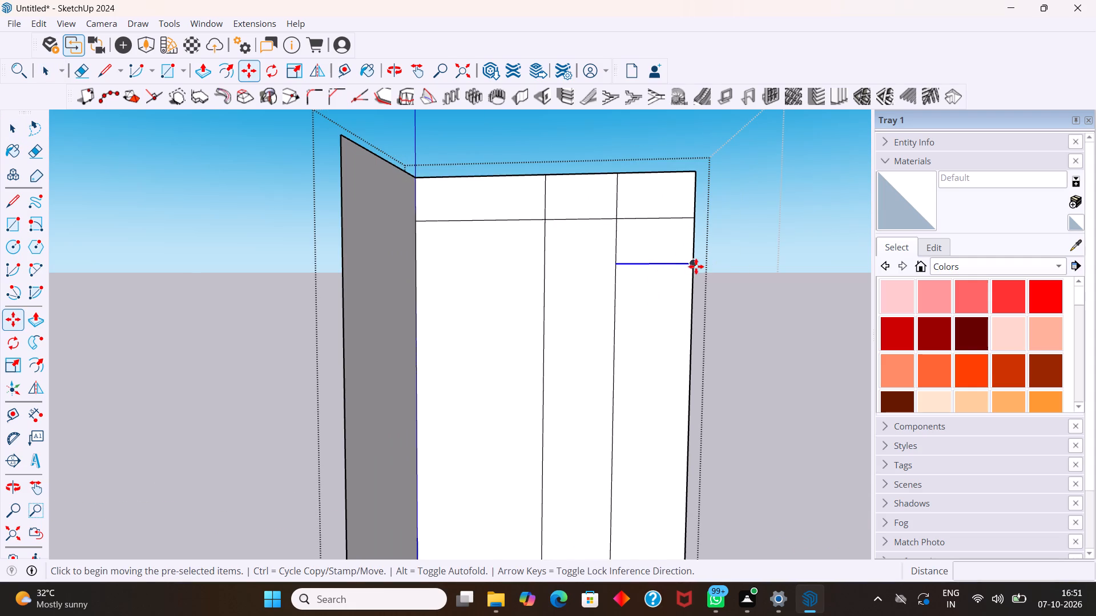
left_click(695, 265)
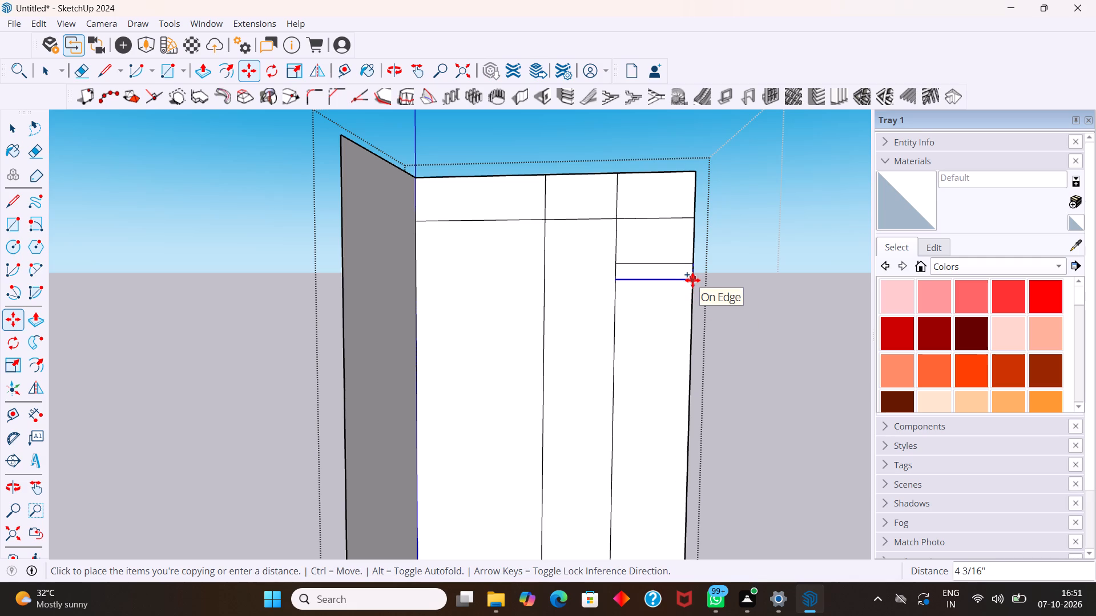
key("4")
key("Return")
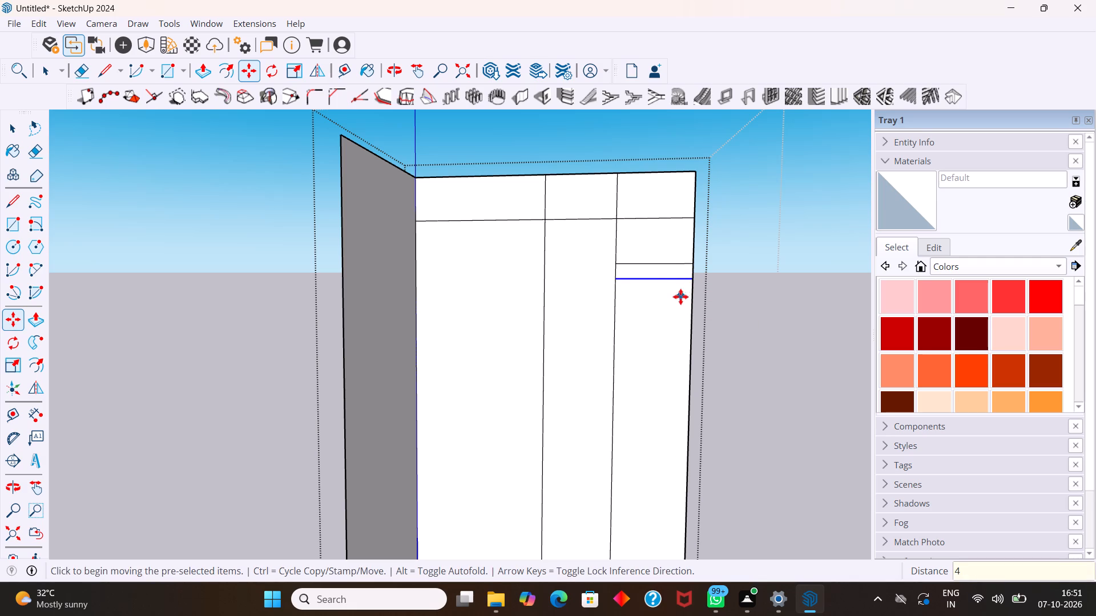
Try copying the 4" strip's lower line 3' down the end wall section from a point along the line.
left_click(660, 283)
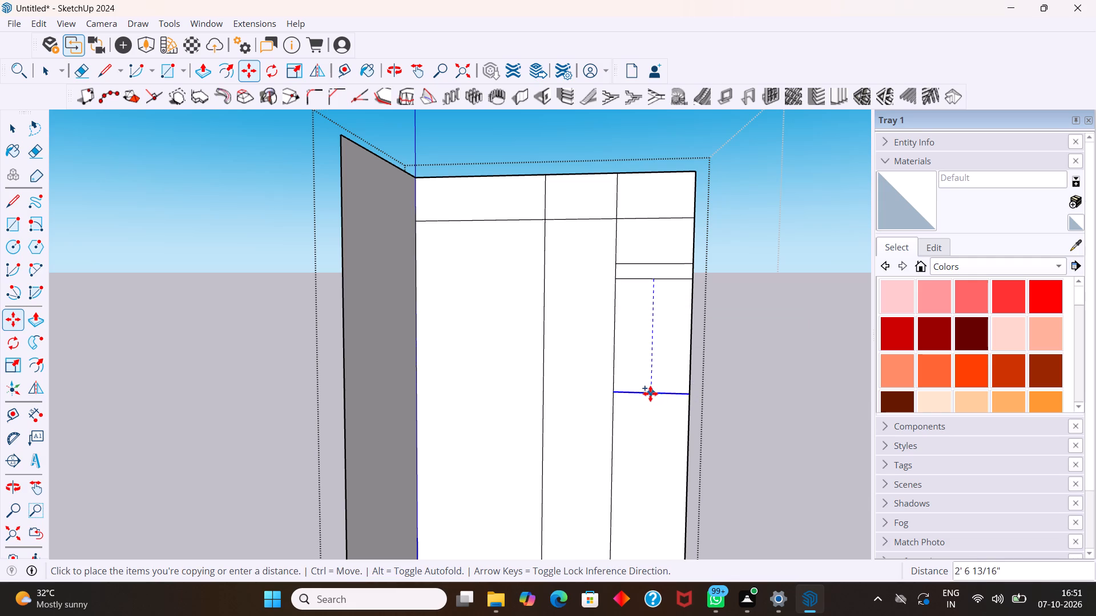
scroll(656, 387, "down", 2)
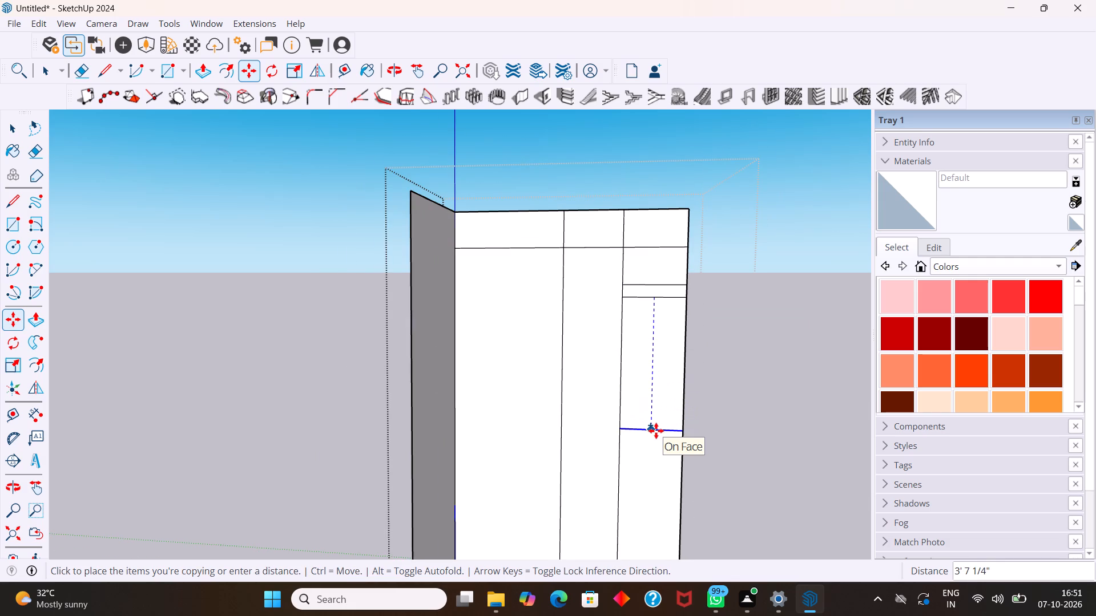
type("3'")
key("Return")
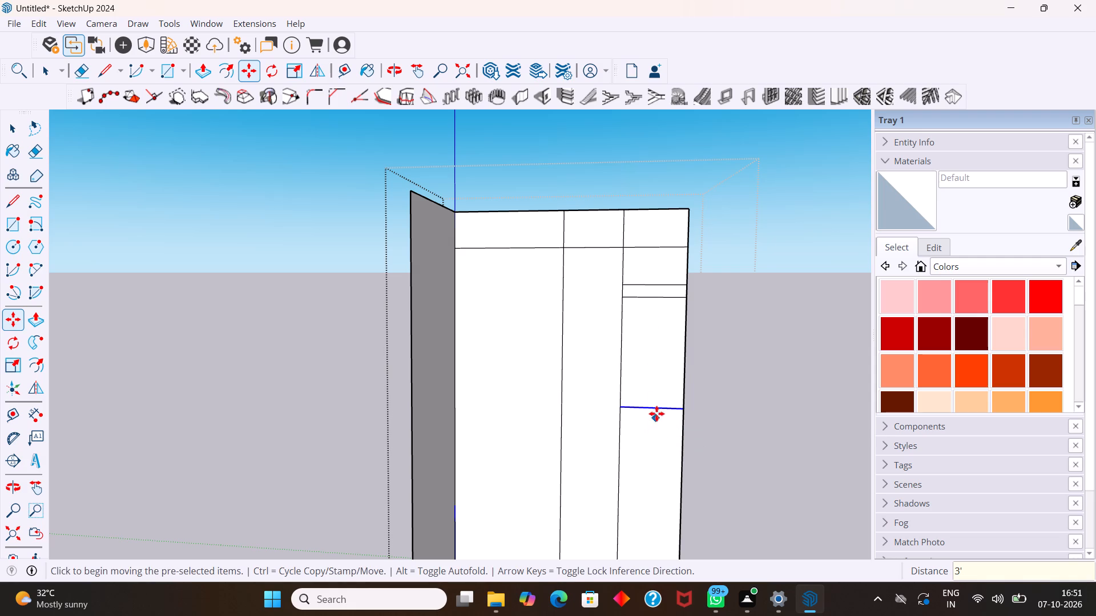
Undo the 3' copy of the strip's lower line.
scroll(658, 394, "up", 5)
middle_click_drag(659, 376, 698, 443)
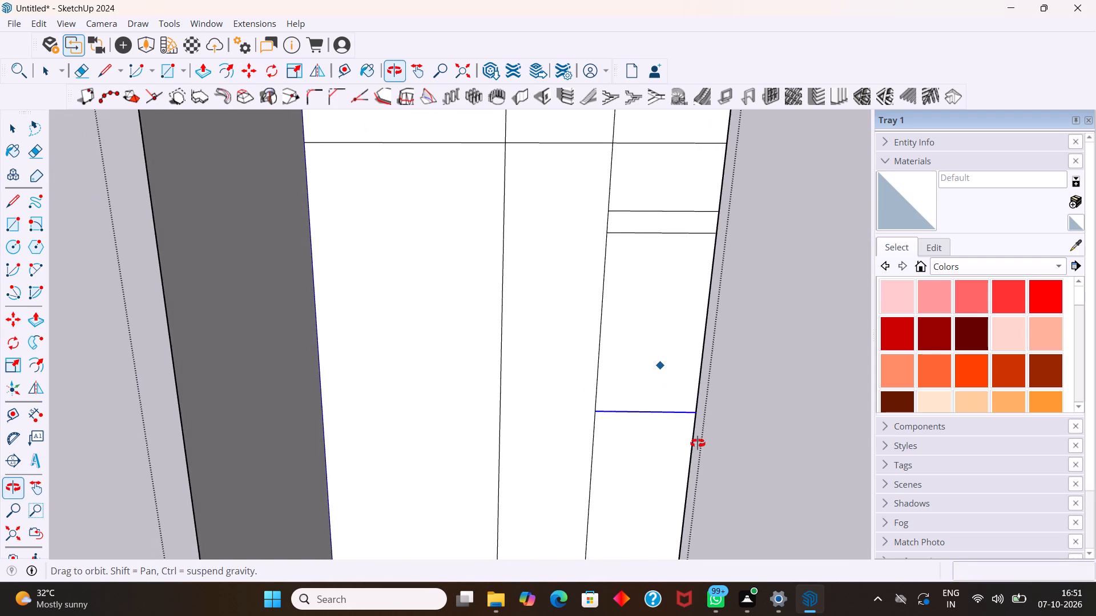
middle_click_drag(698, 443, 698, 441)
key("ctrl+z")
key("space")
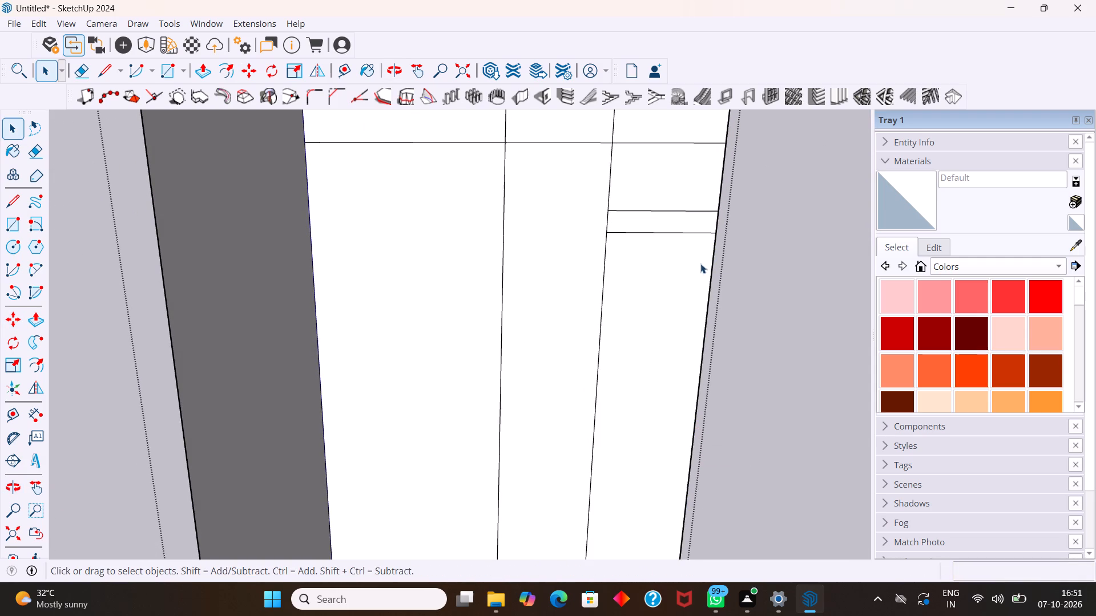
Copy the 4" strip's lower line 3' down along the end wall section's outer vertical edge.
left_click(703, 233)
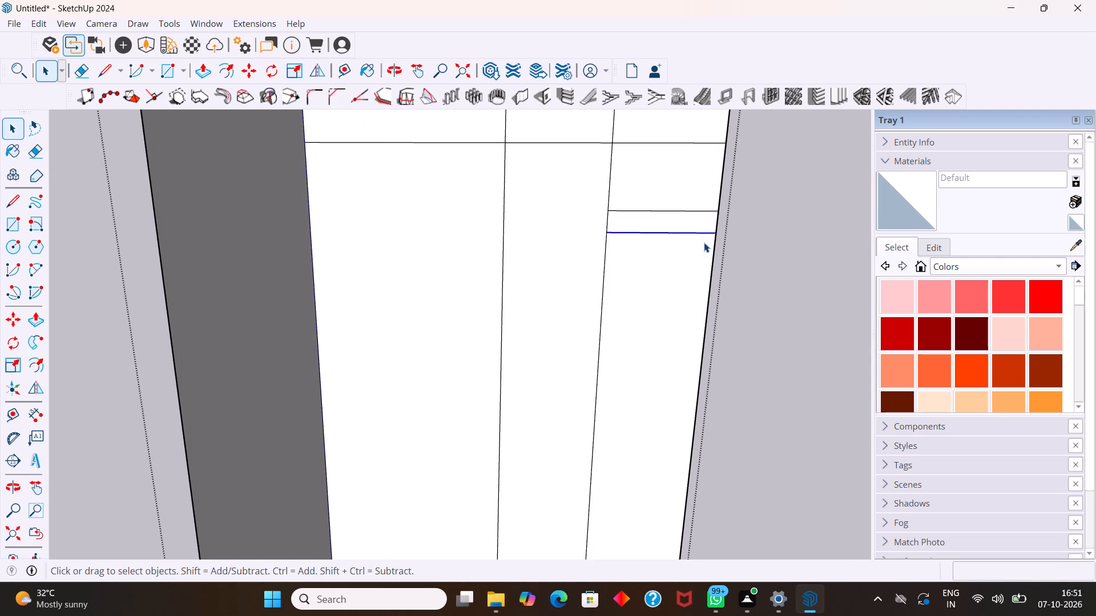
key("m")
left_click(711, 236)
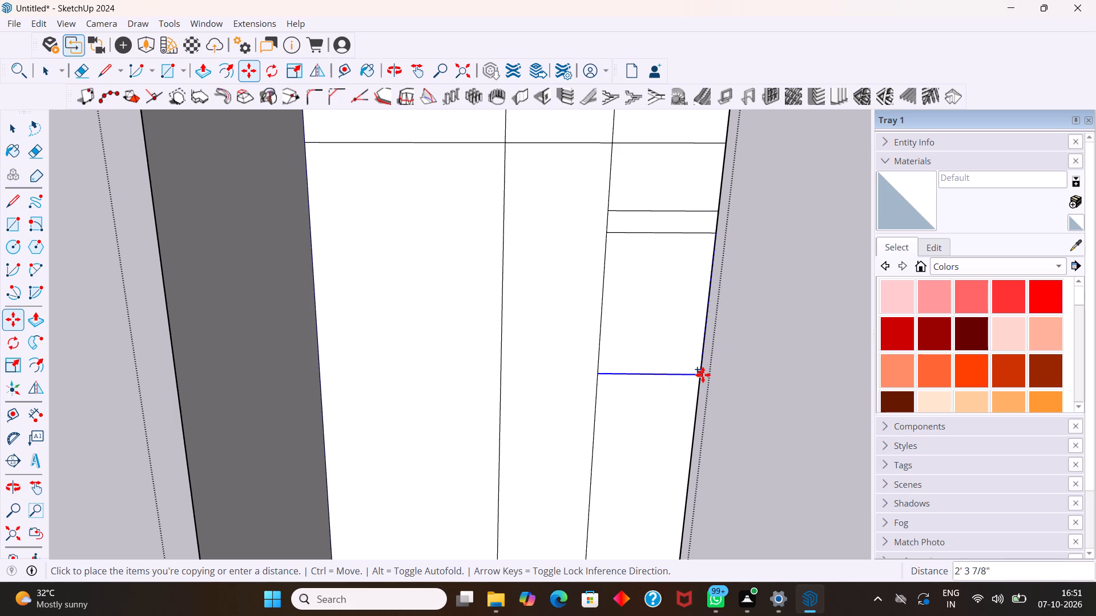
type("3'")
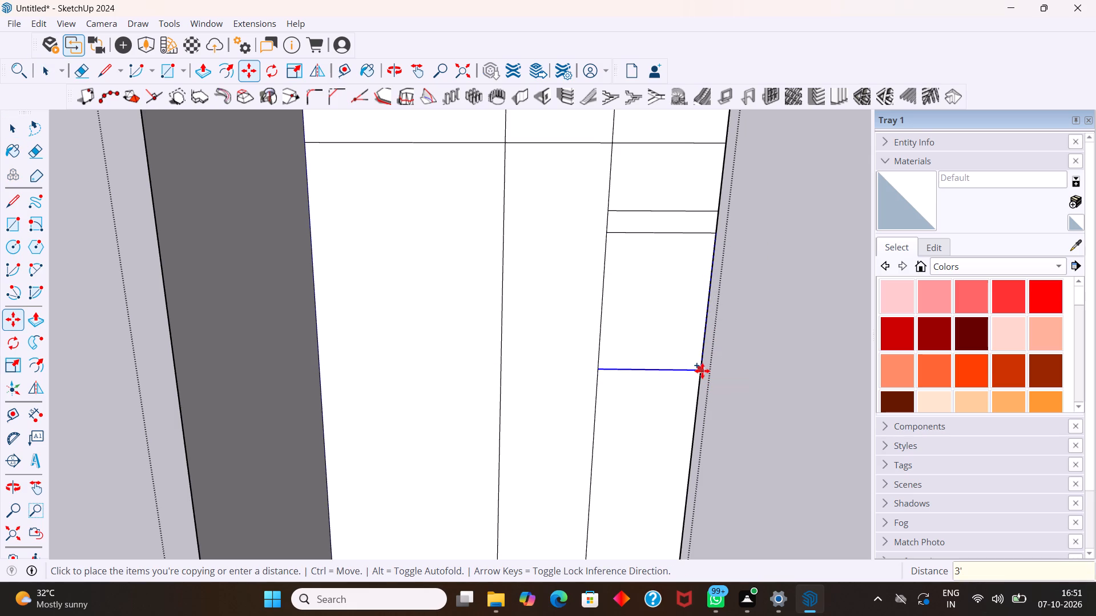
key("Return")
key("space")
Examine the end wall section's horizontal divisions against the whole wall and the floor.
scroll(701, 370, "down", 3)
middle_click_drag(703, 365, 698, 309)
scroll(698, 307, "down", 8)
scroll(682, 460, "up", 4)
middle_click_drag(686, 449, 694, 491)
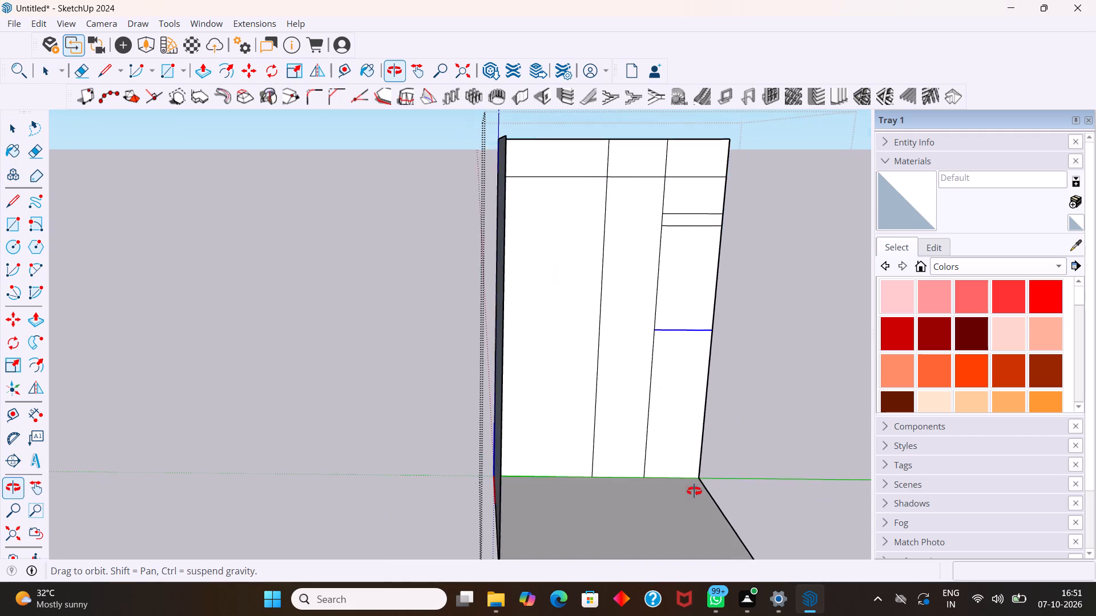
middle_click_drag(694, 491, 694, 492)
scroll(680, 448, "up", 3)
scroll(676, 427, "down", 4)
scroll(697, 226, "up", 3)
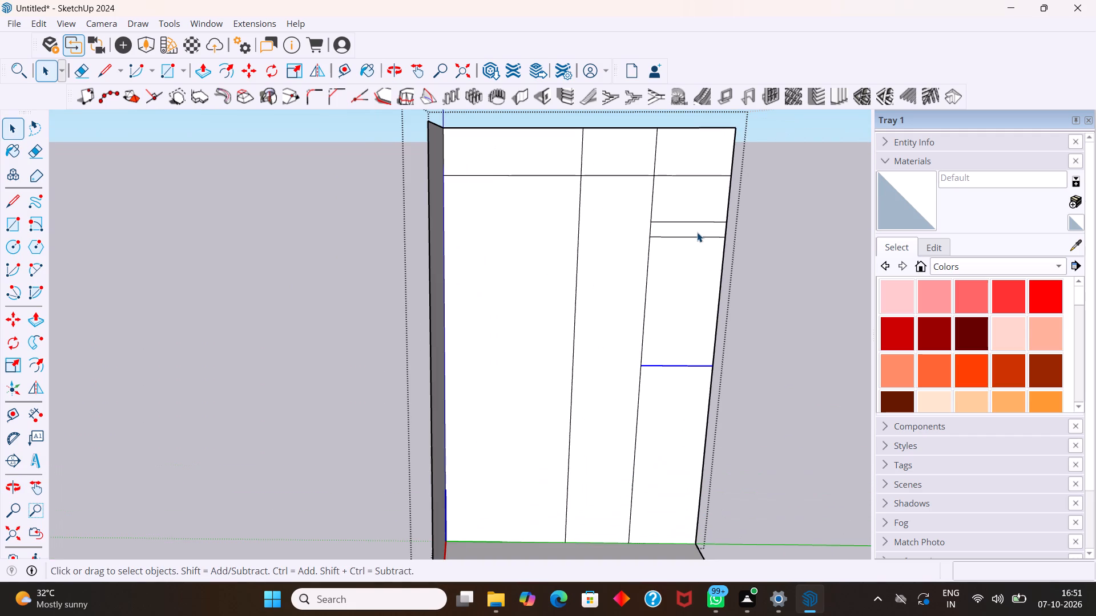
scroll(695, 255, "up", 2)
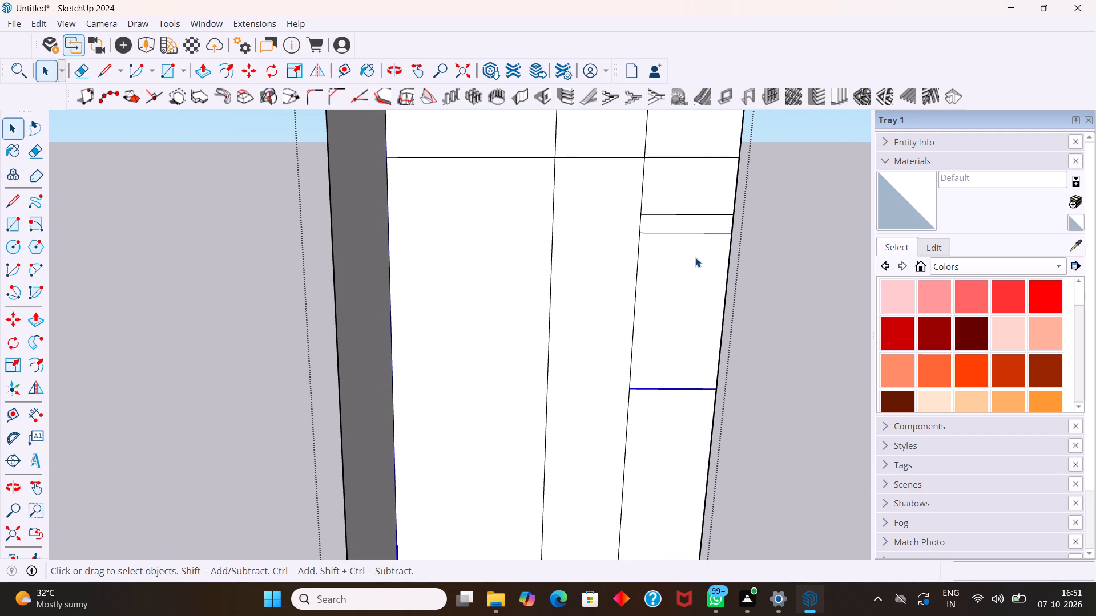
scroll(694, 266, "down", 9)
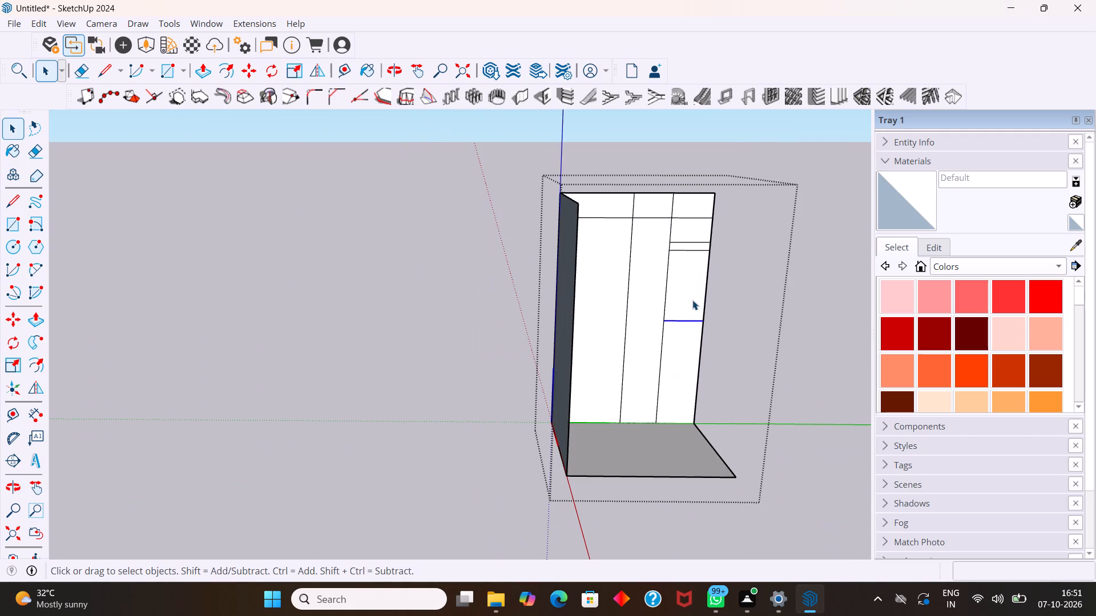
scroll(686, 224, "up", 1)
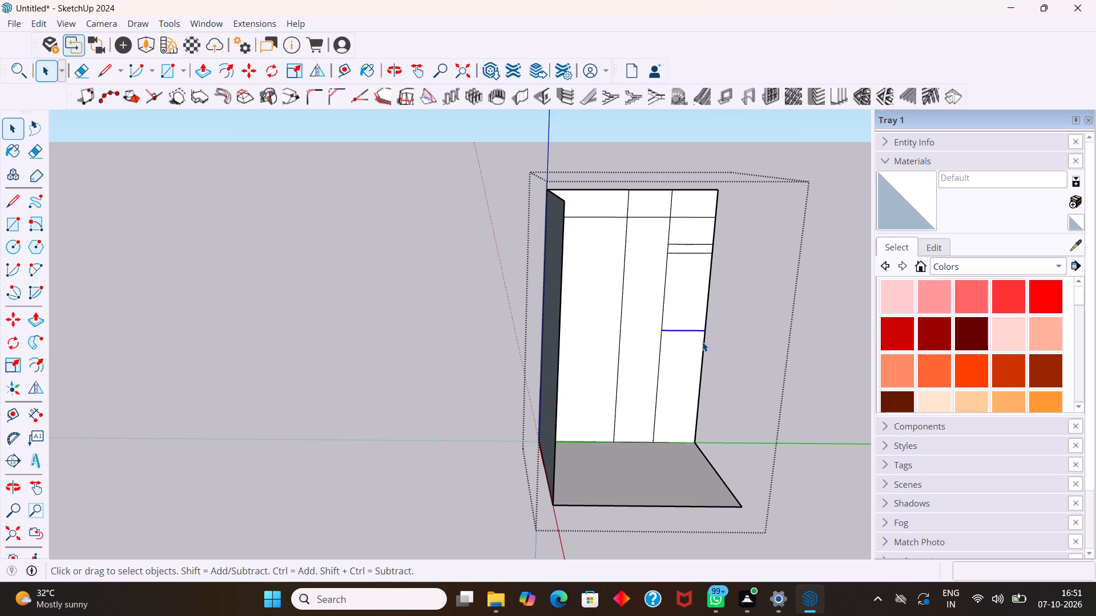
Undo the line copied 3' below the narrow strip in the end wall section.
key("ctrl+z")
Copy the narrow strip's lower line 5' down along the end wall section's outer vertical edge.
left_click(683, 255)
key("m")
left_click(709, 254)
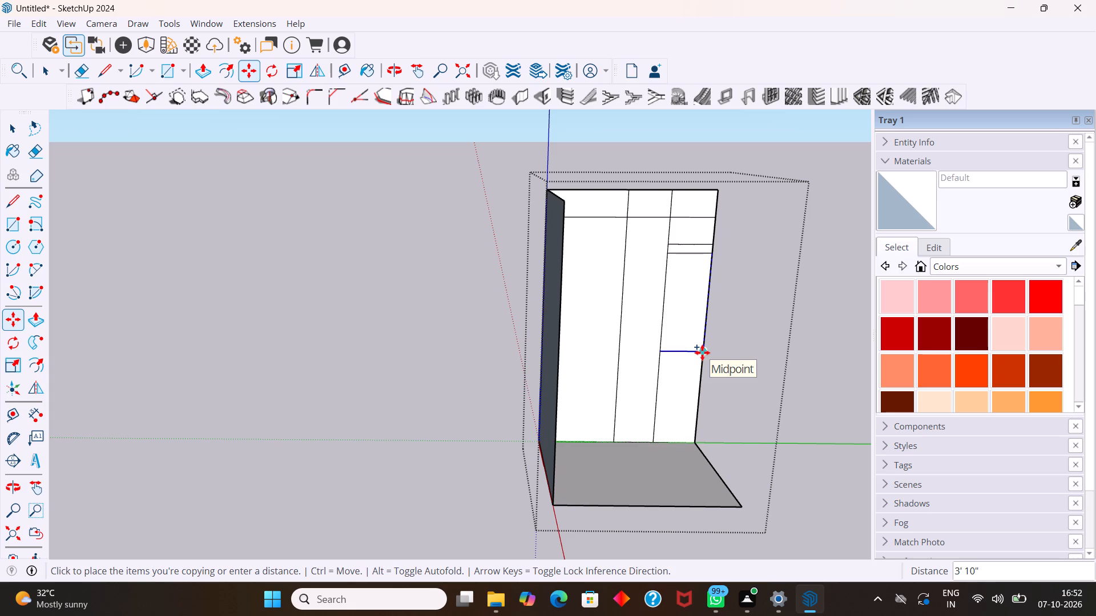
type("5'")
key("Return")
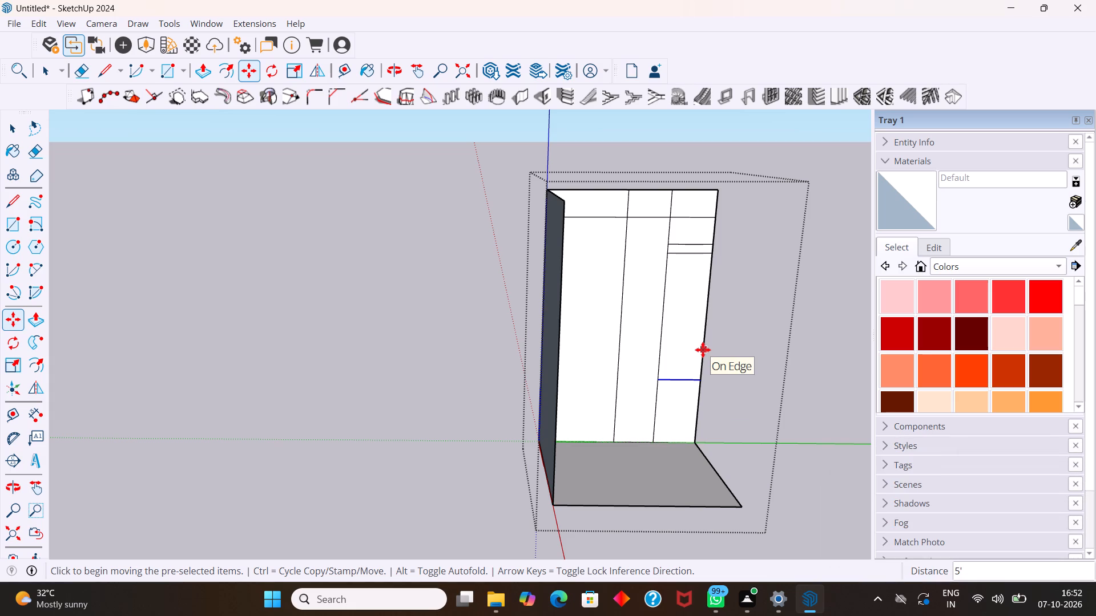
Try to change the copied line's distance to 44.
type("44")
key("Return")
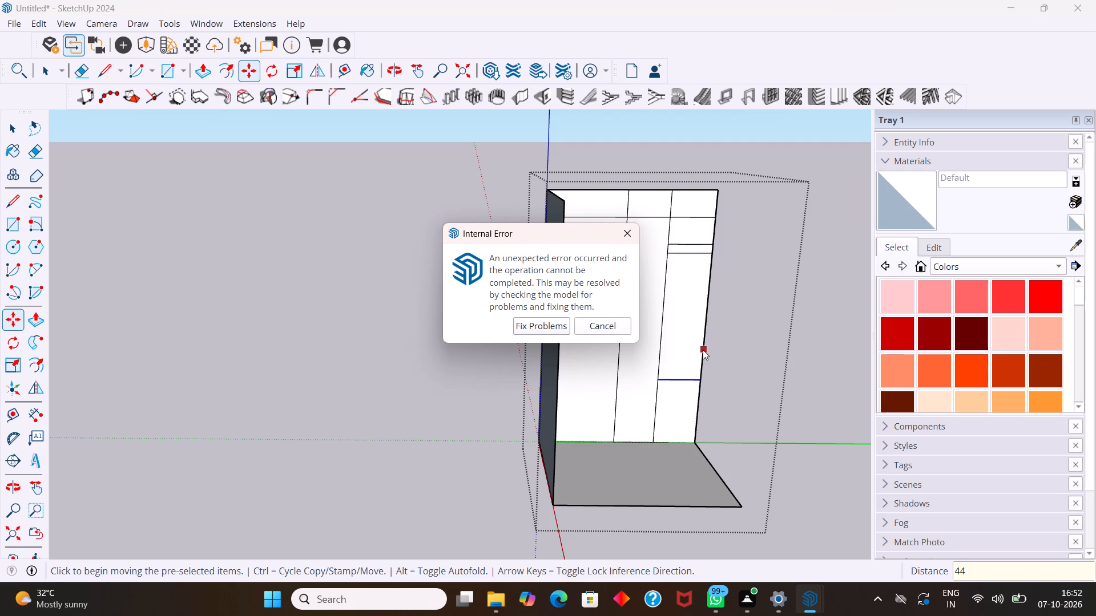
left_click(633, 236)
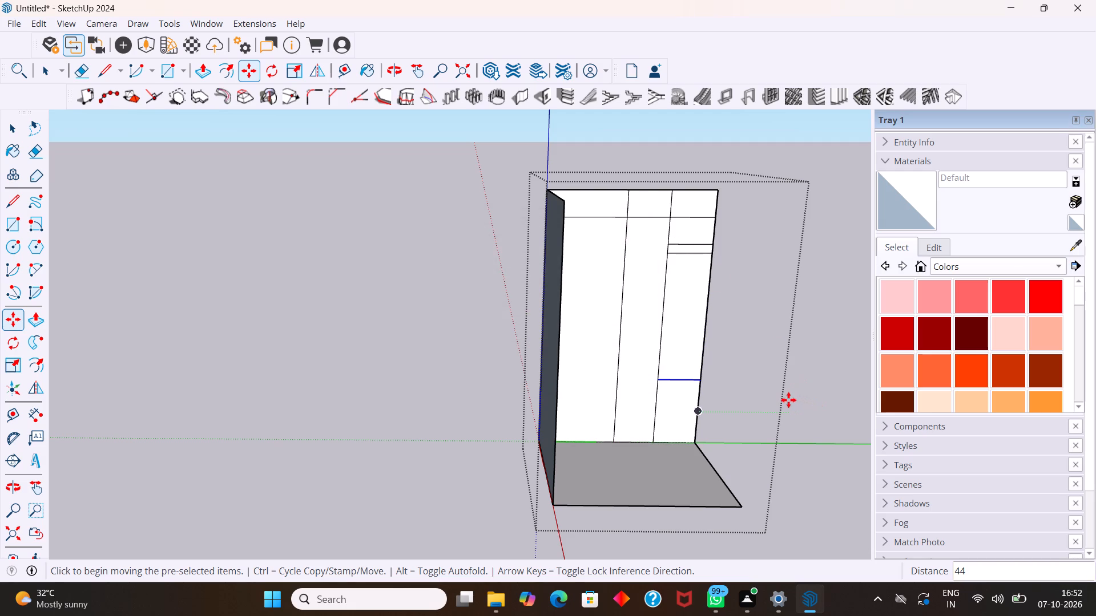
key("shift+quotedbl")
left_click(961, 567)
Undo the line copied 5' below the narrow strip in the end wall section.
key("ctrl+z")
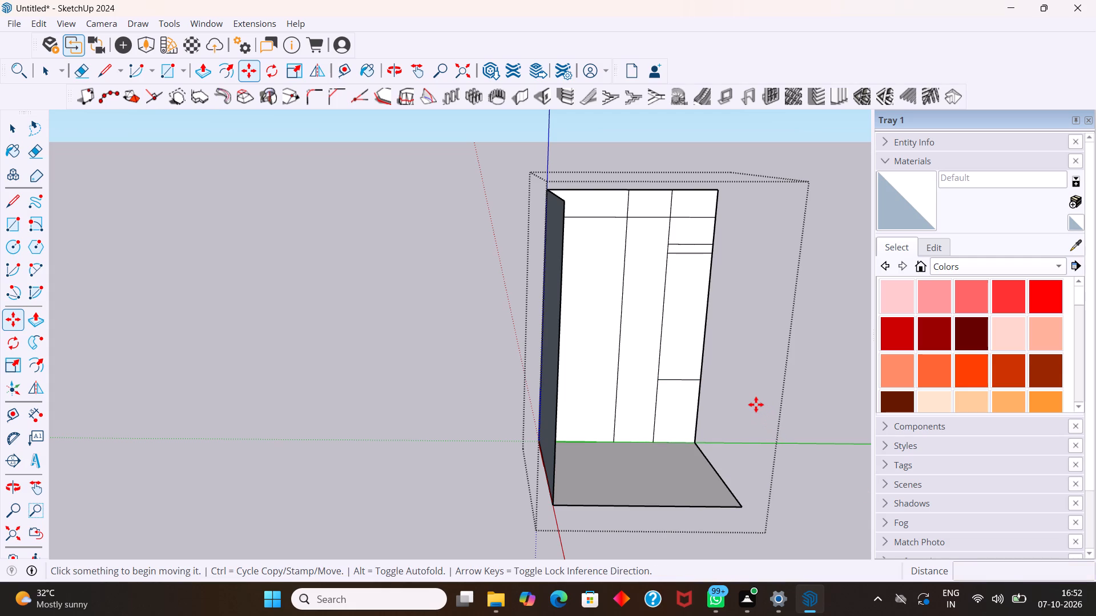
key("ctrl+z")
Copy the narrow strip's lower line 4' down along the end wall section's outer vertical edge.
key("space")
left_click(700, 255)
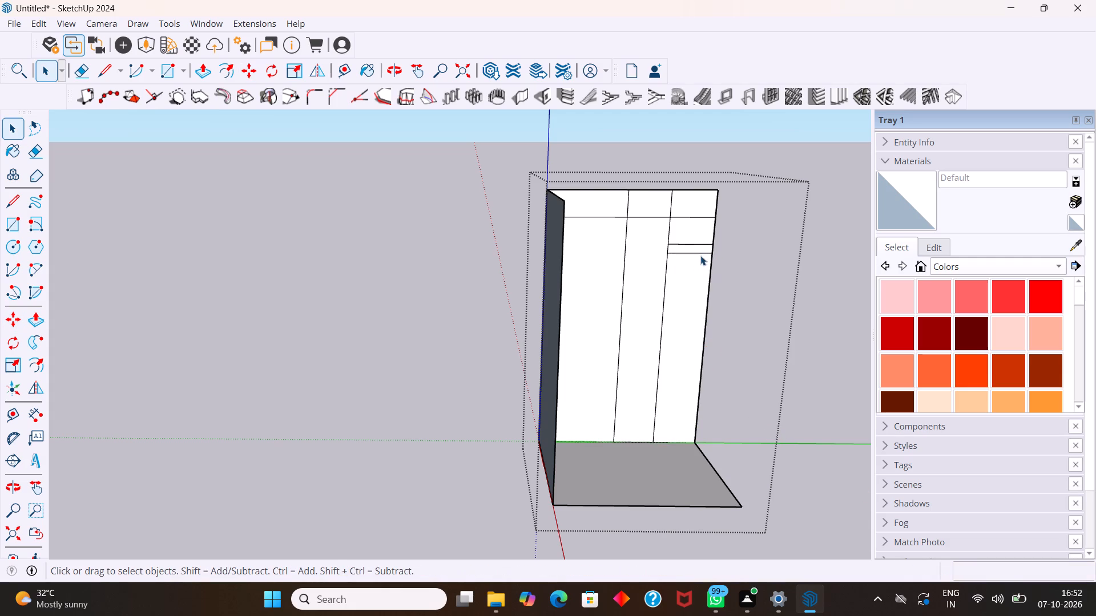
left_click(700, 254)
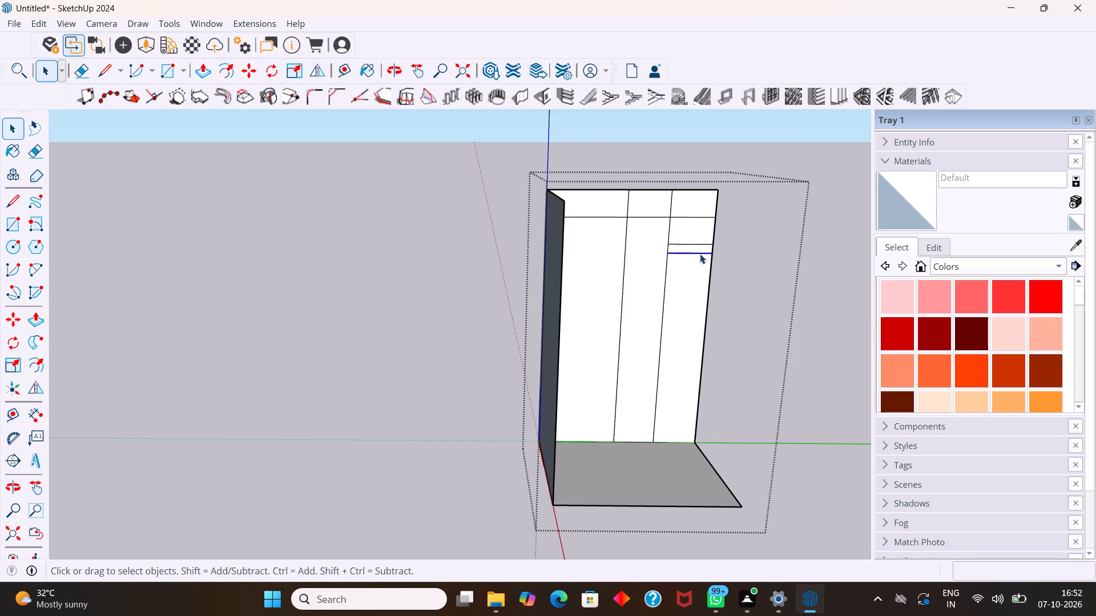
key("m")
left_click(710, 256)
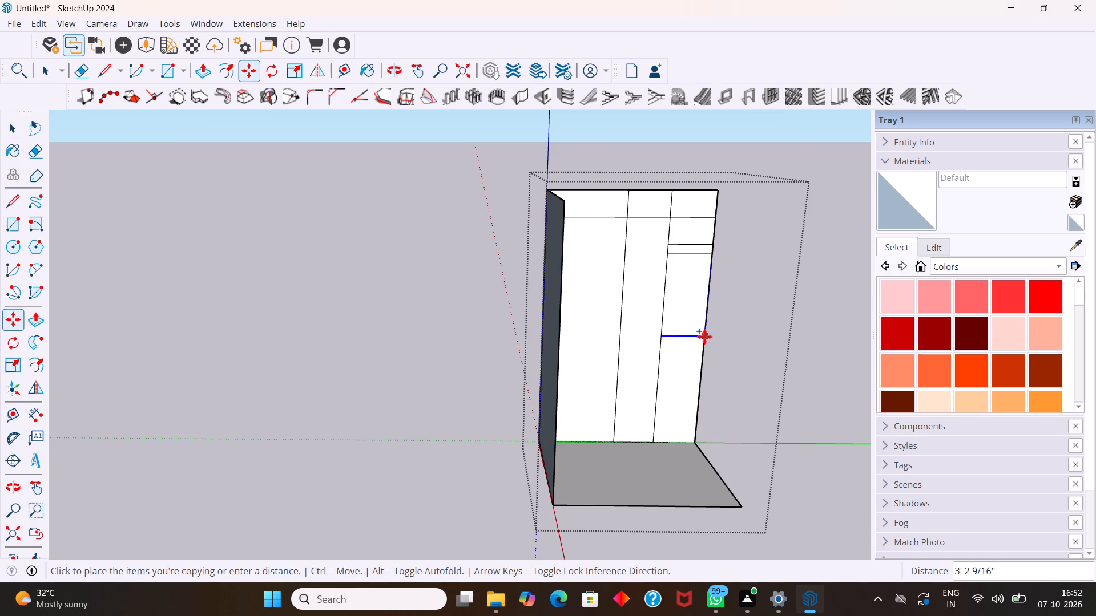
key("4")
key("apostrophe")
key("Return")
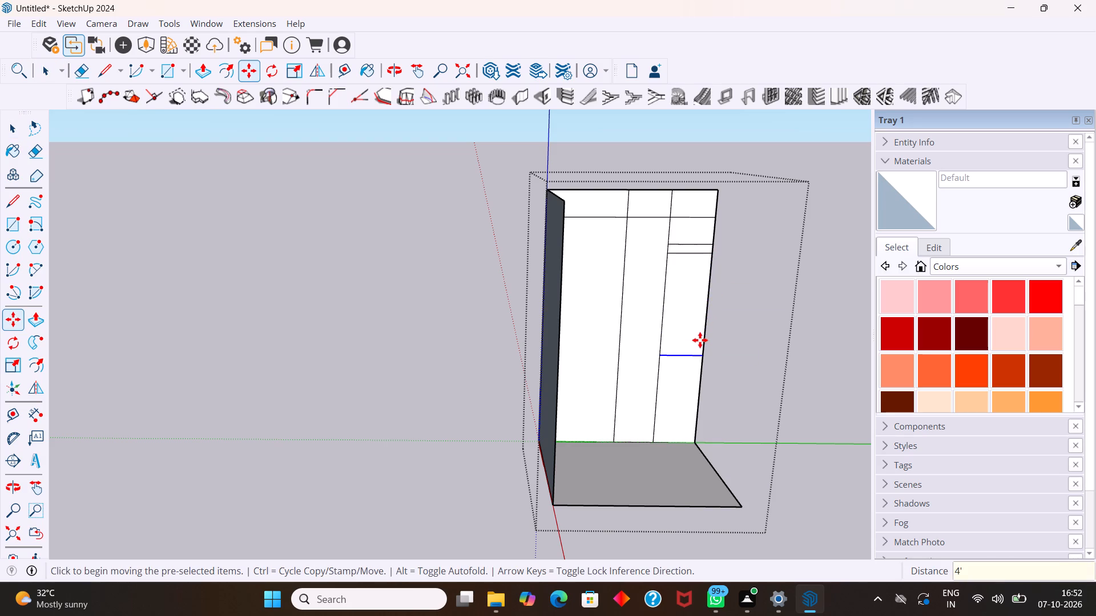
key("space")
Copy the inner vertical edge of the 4' high panel 2" inward along the panel's bottom line.
middle_click_drag(727, 338, 680, 282)
middle_click(680, 282)
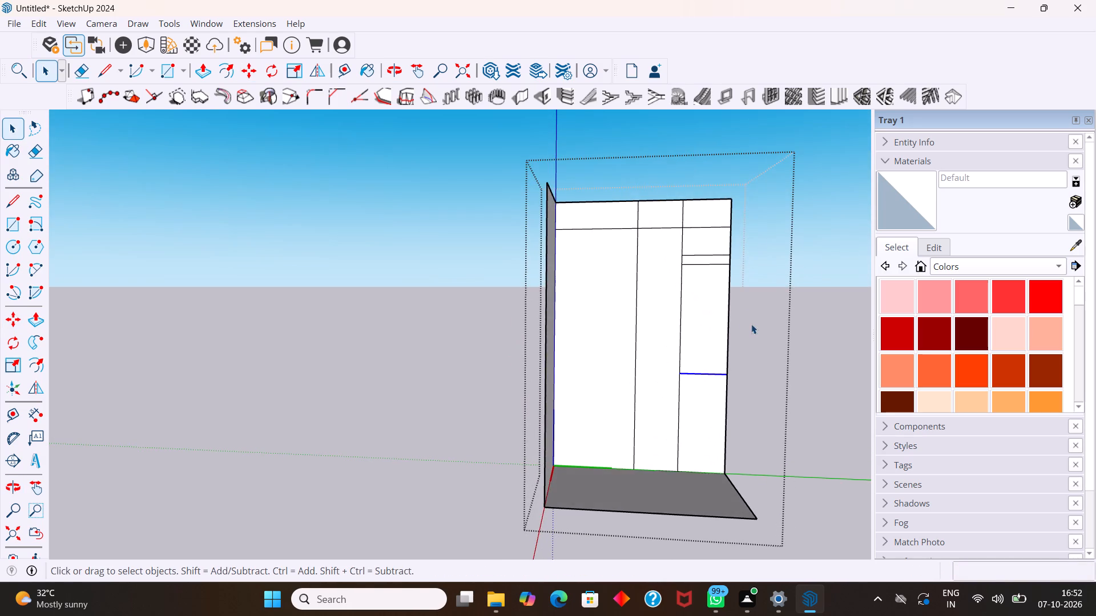
scroll(751, 324, "up", 2)
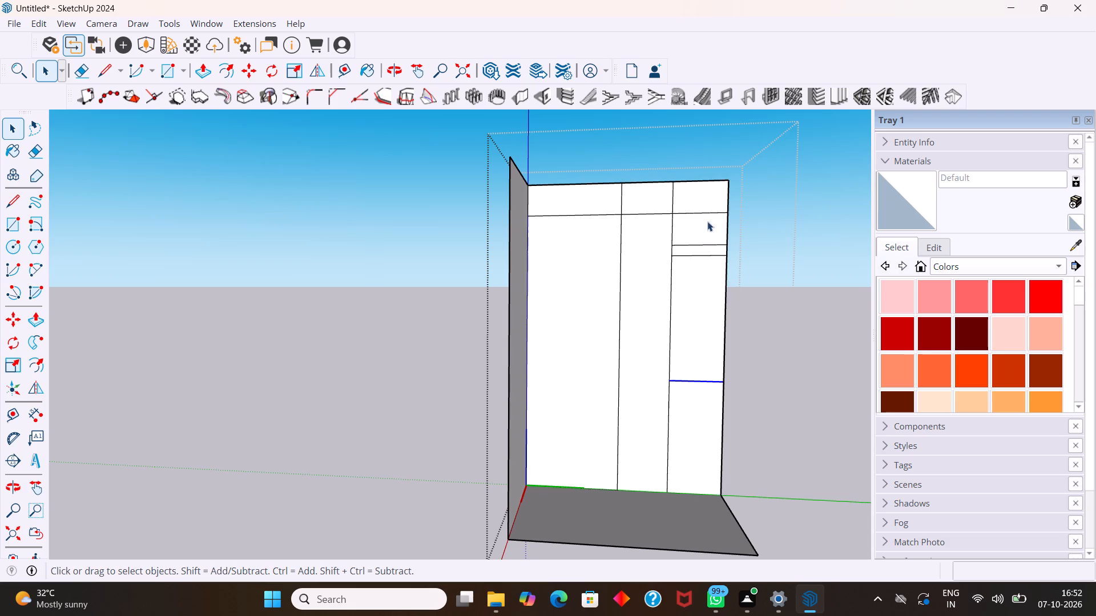
scroll(716, 382, "up", 1)
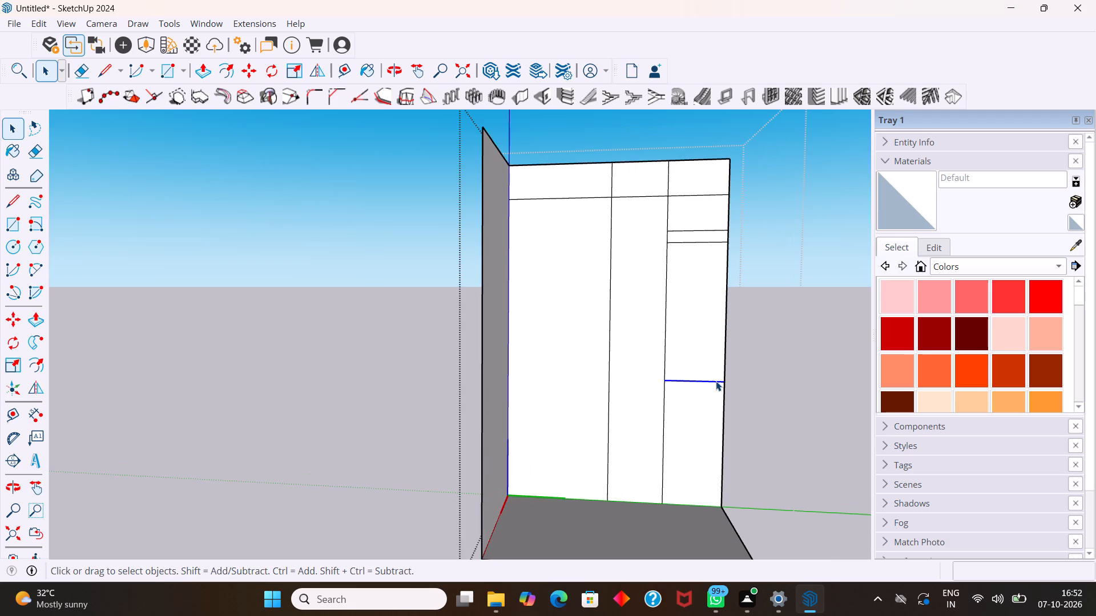
middle_click_drag(715, 380, 716, 392)
scroll(702, 358, "up", 2)
middle_click_drag(702, 355, 710, 376)
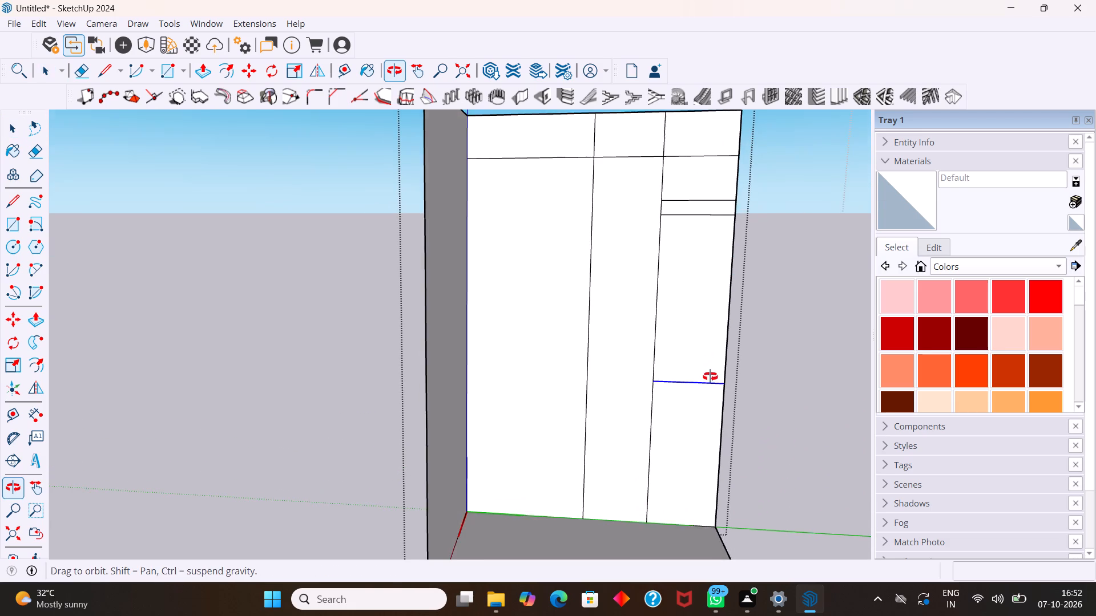
middle_click_drag(710, 376, 711, 379)
scroll(700, 350, "up", 2)
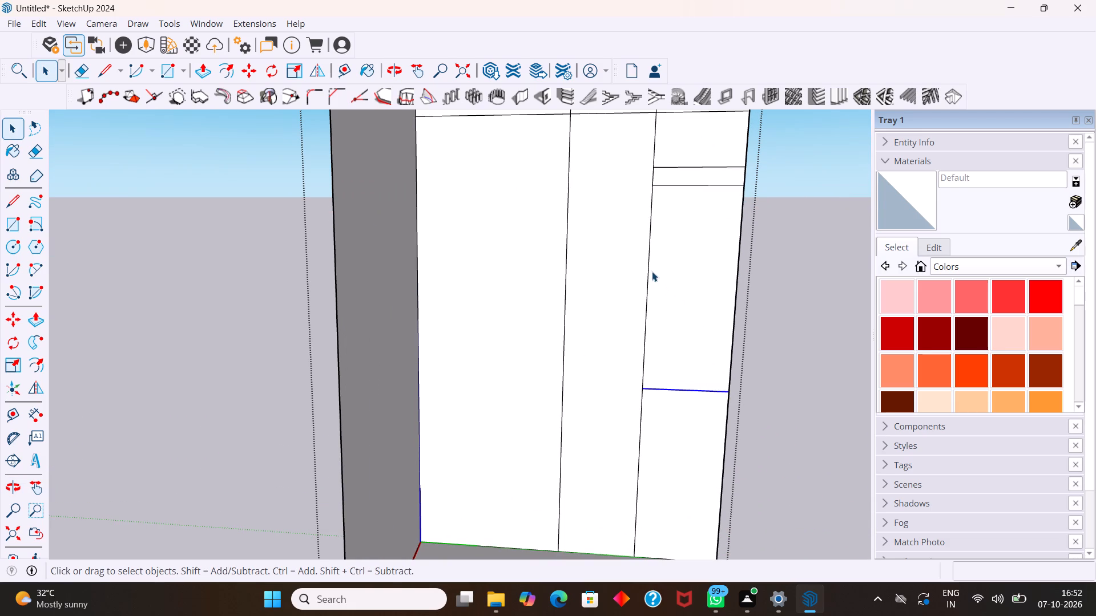
left_click(650, 269)
key("m")
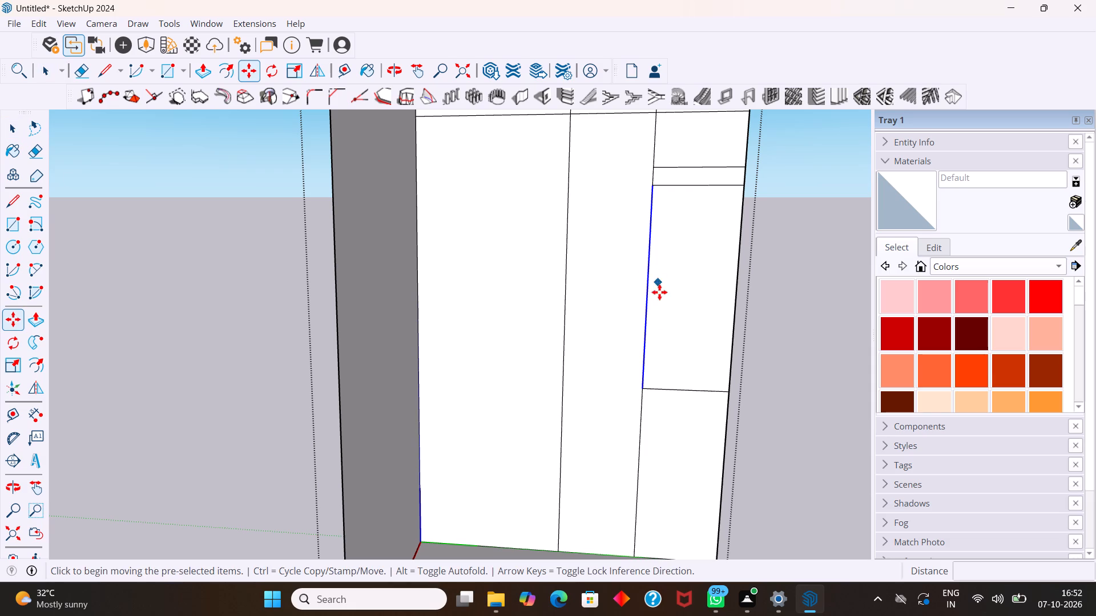
left_click(644, 386)
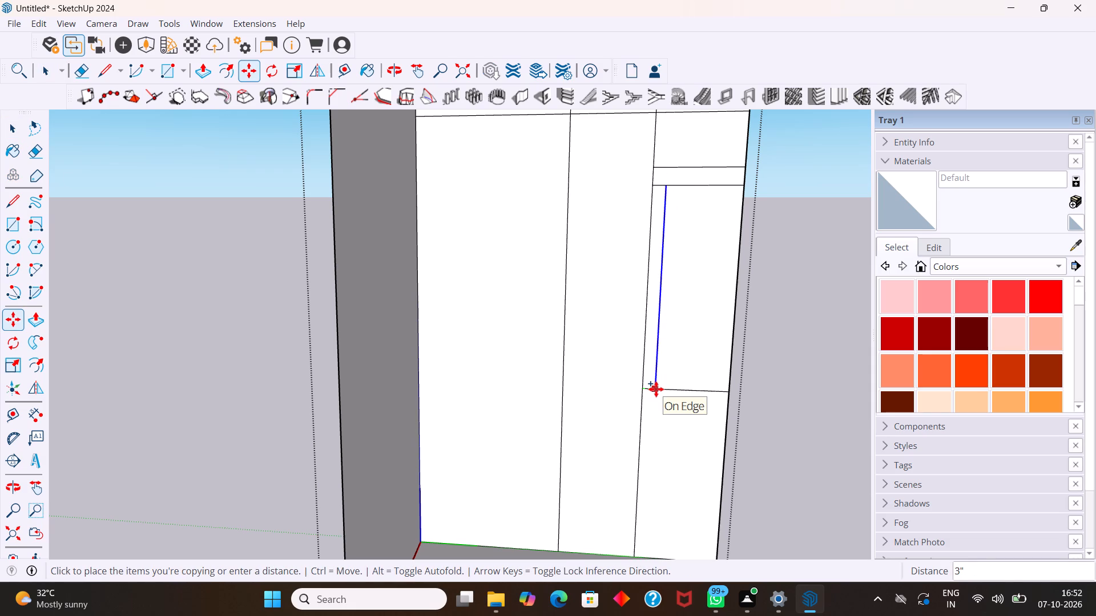
key("2")
key("Return")
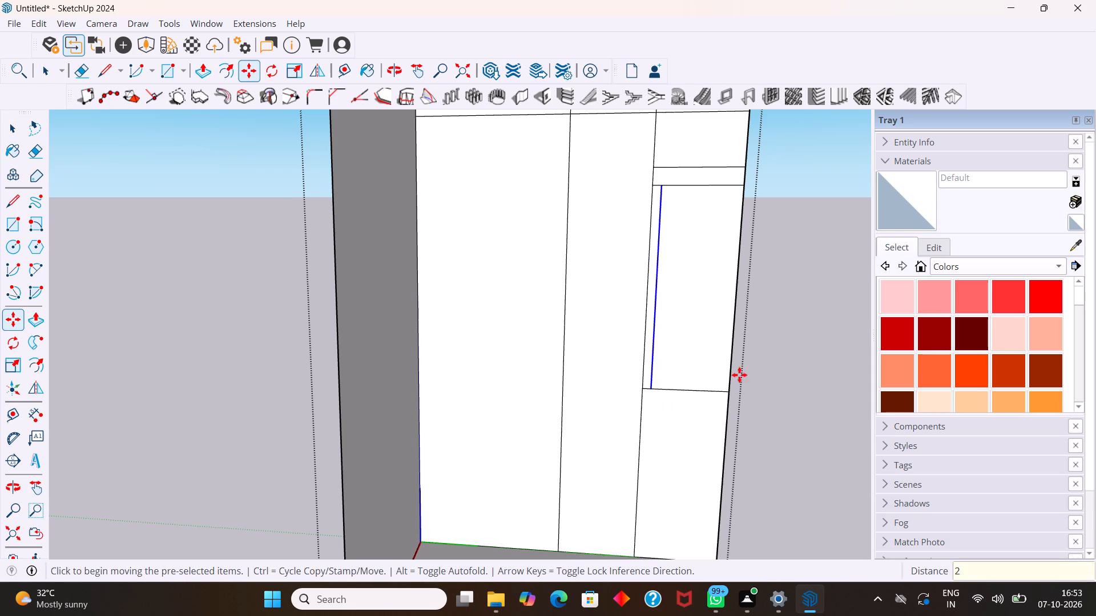
Copy the outer vertical edge of the 4' high panel 2" inward along its bottom line.
left_click(732, 363)
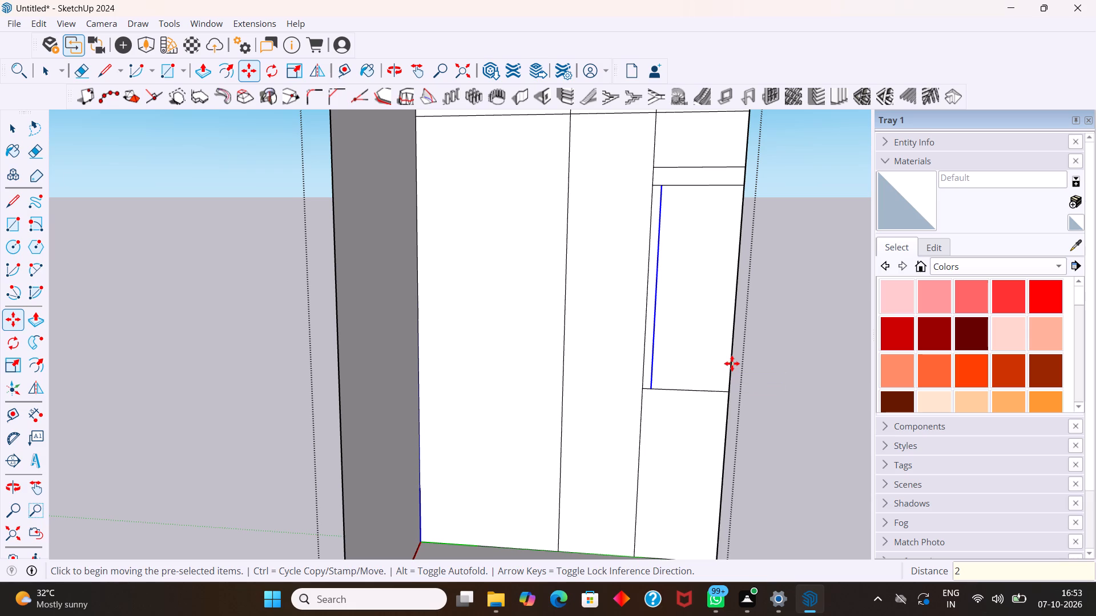
key("space")
left_click(727, 365)
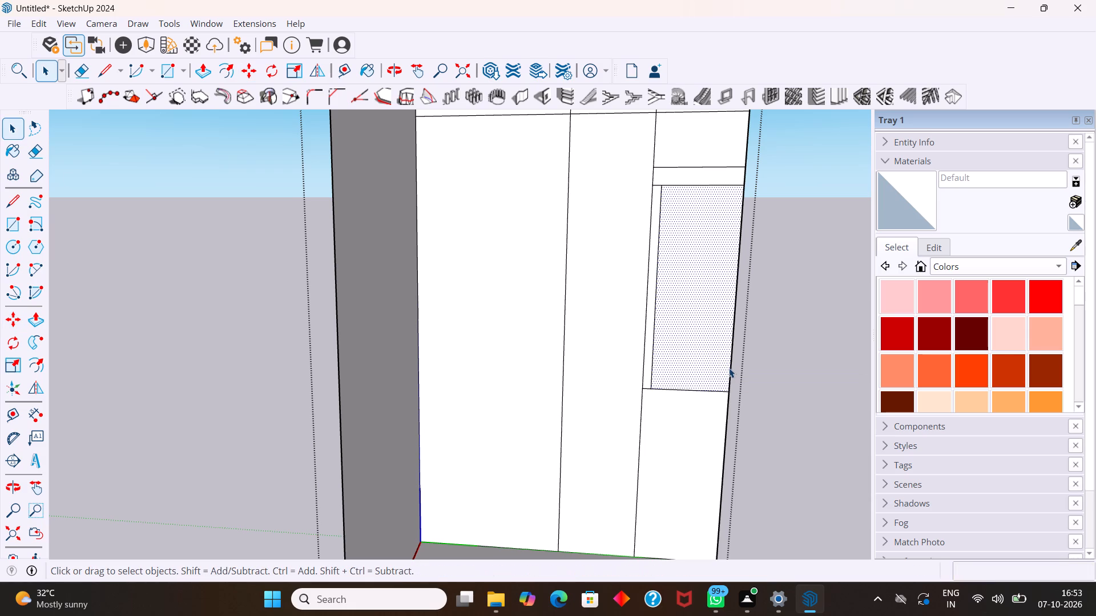
left_click(730, 369)
key("m")
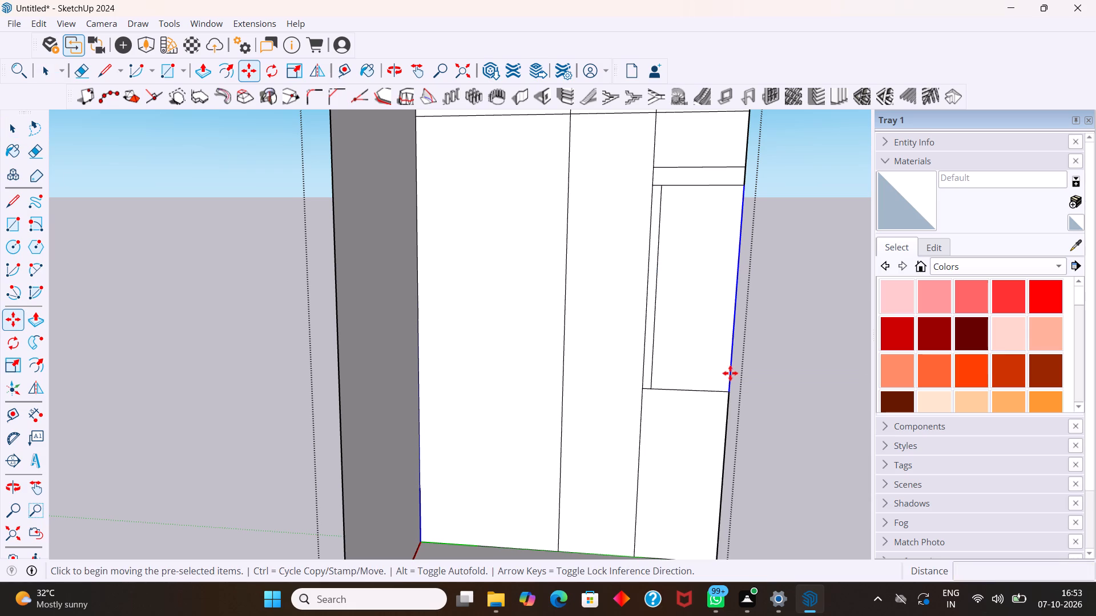
left_click(730, 393)
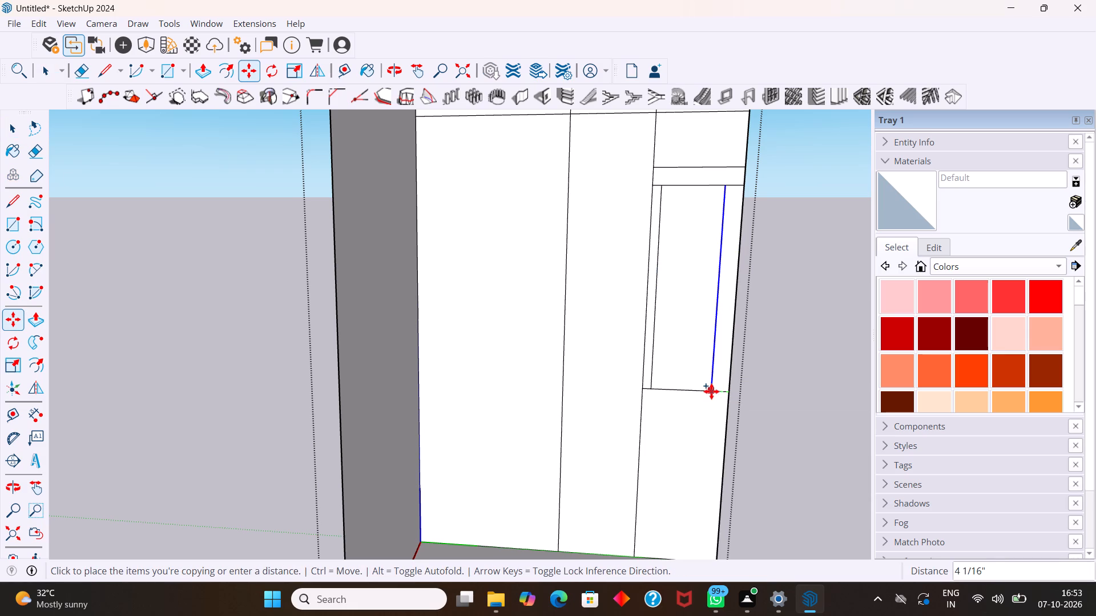
key("2")
key("Return")
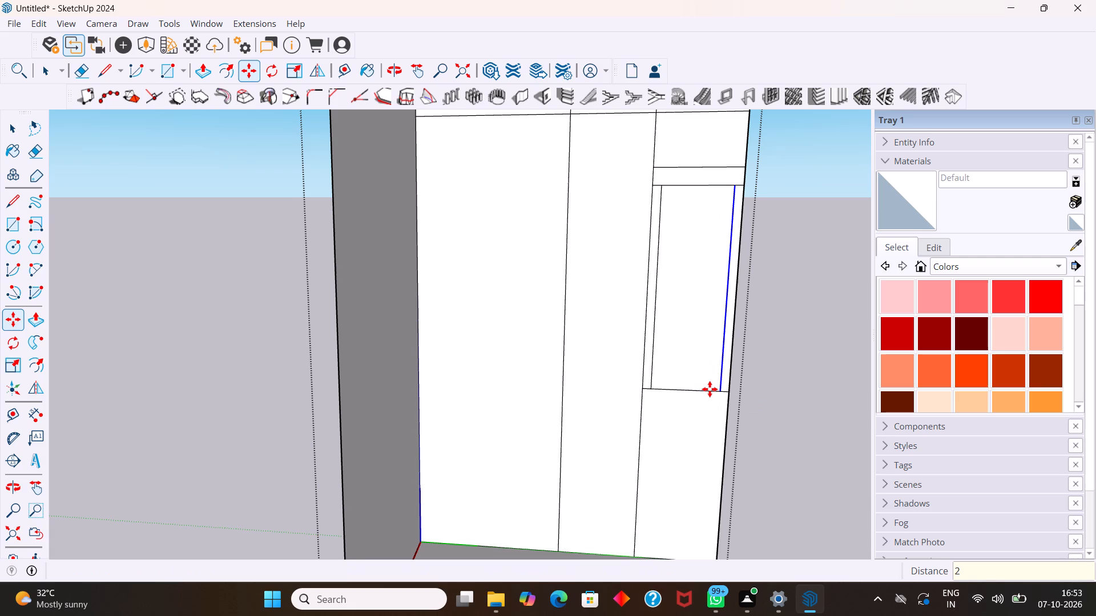
key("space")
Erase the upper line of the narrow strip above the 4' high panel.
middle_click_drag(710, 334, 704, 367)
scroll(711, 300, "up", 1)
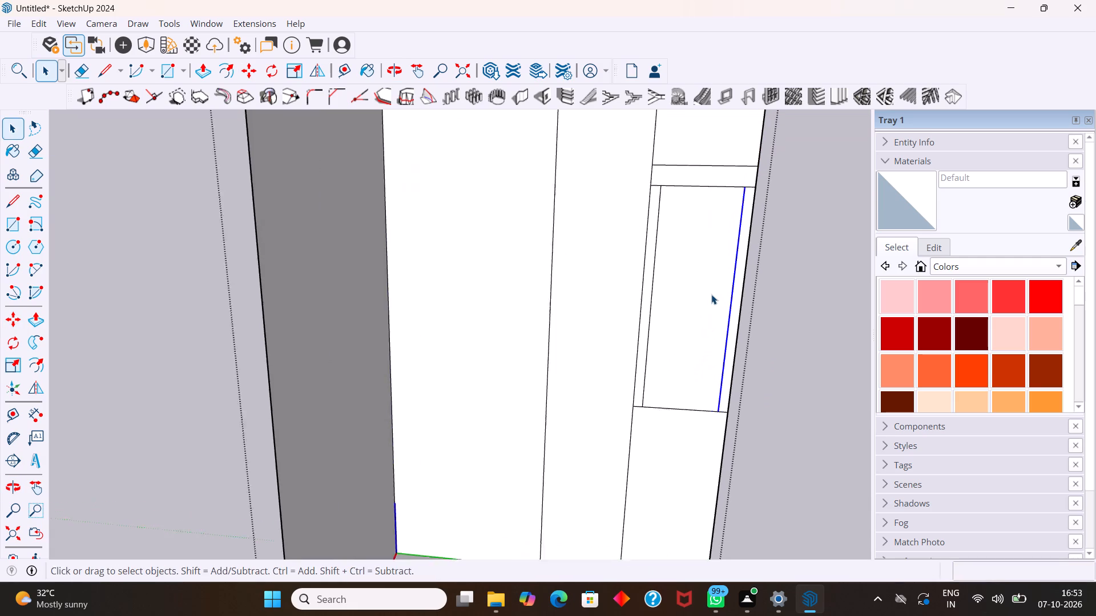
scroll(711, 294, "up", 2)
middle_click_drag(711, 287, 714, 329)
scroll(713, 321, "down", 4)
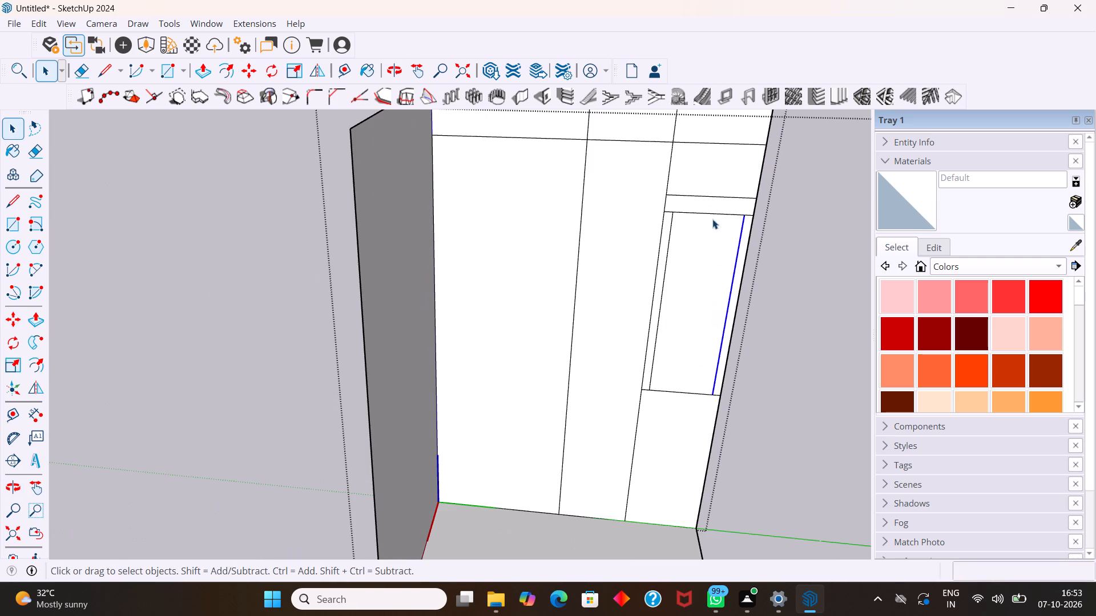
key("e")
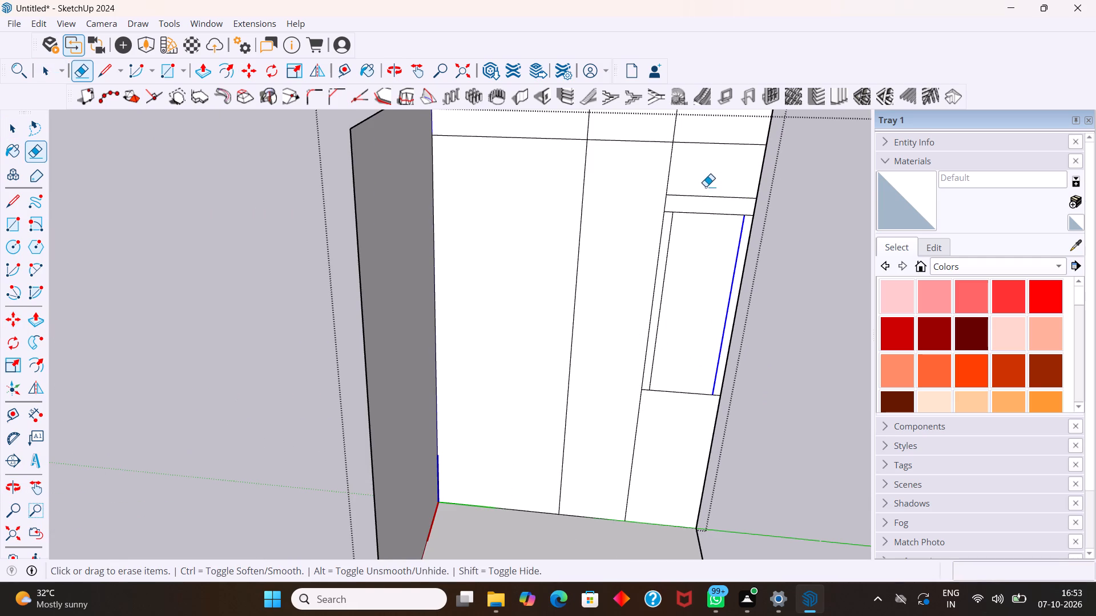
left_click_drag(706, 187, 712, 203)
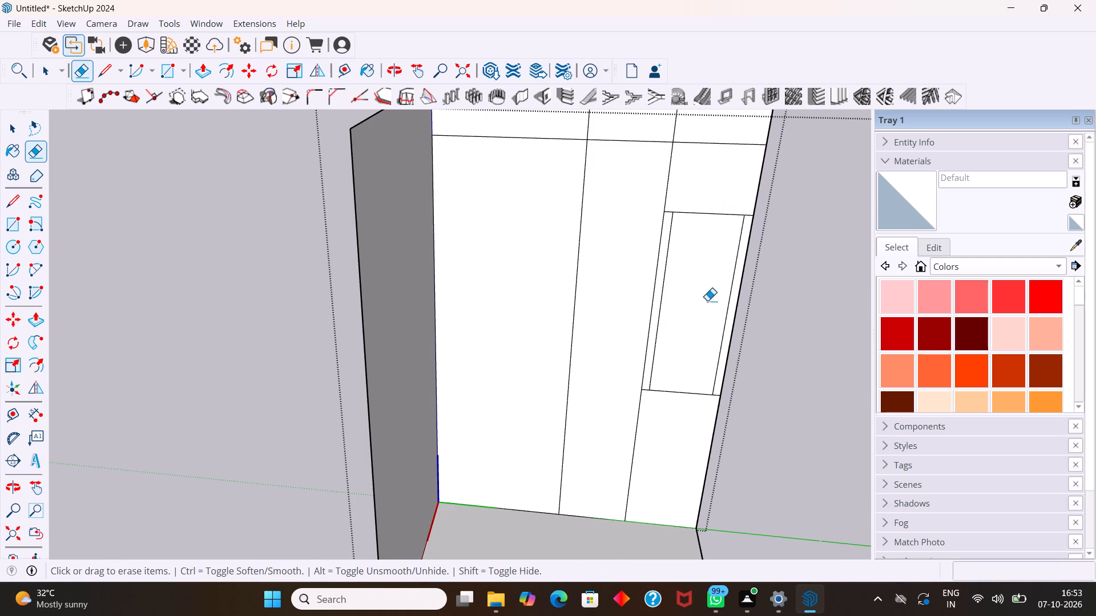
key("space")
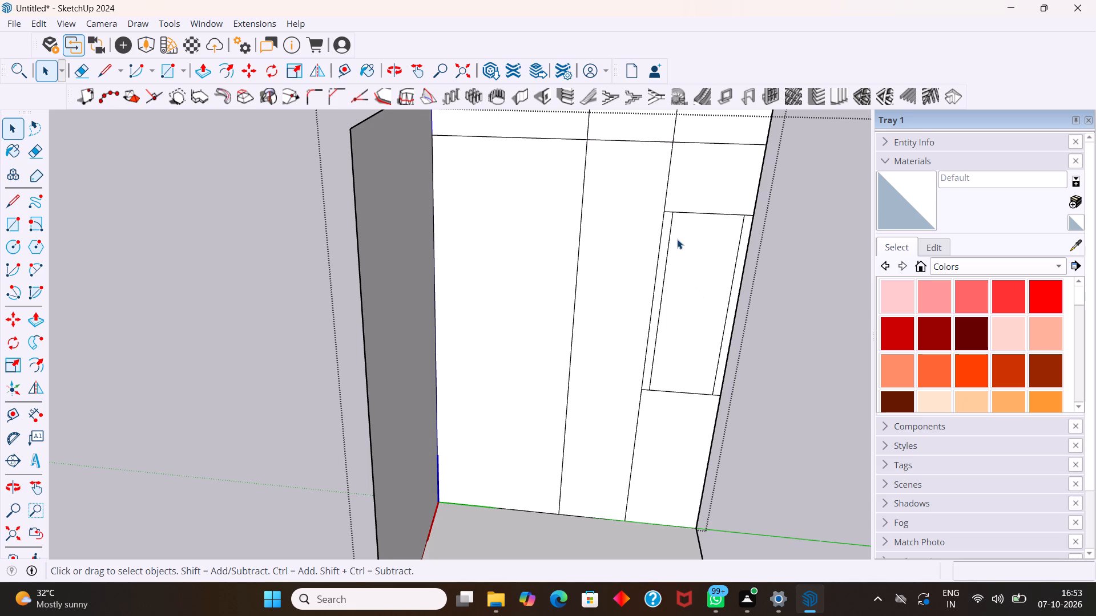
Erase the four short line segments joining the inset panel's corners to the section's vertical edges, leaving a freestanding rectangle.
key("e")
scroll(676, 205, "up", 5)
left_click_drag(660, 212, 662, 224)
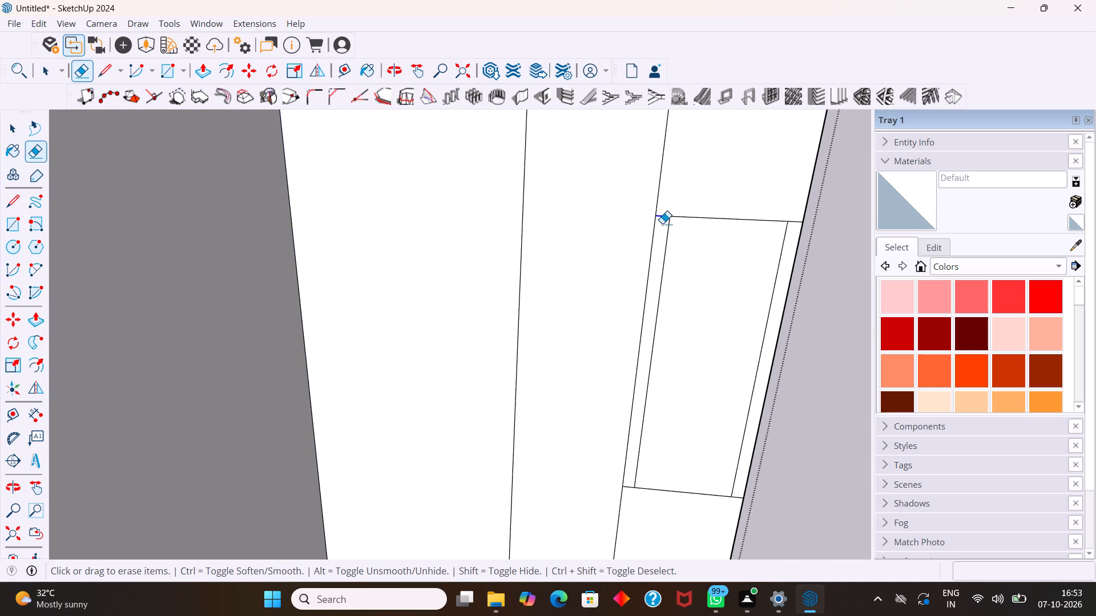
left_click_drag(662, 224, 663, 226)
left_click_drag(799, 219, 795, 228)
scroll(751, 472, "up", 4)
scroll(719, 518, "up", 2)
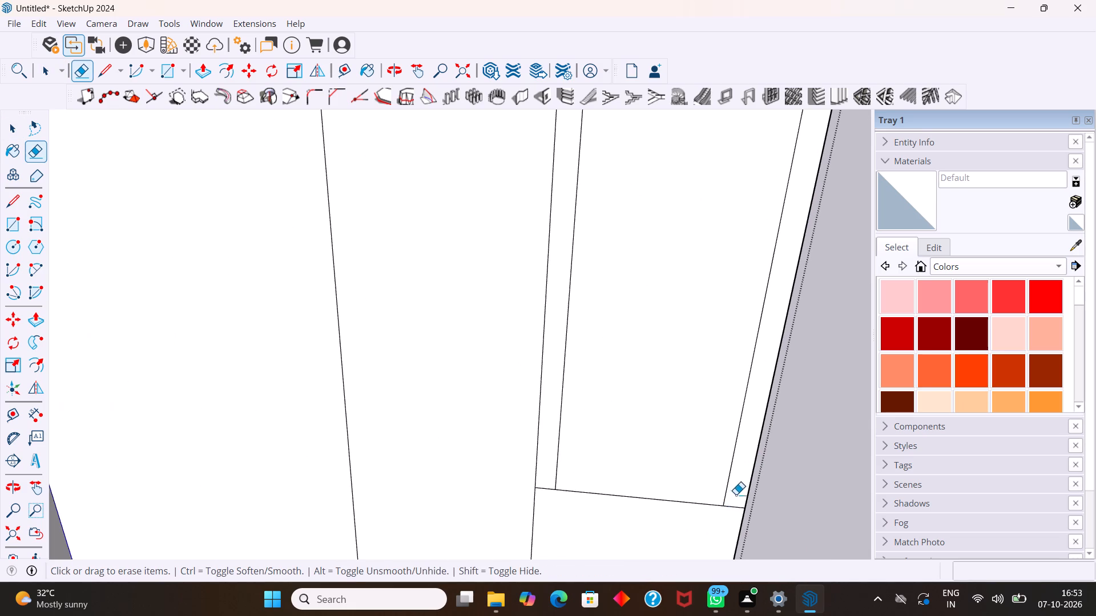
left_click_drag(738, 499, 726, 519)
left_click_drag(549, 480, 552, 497)
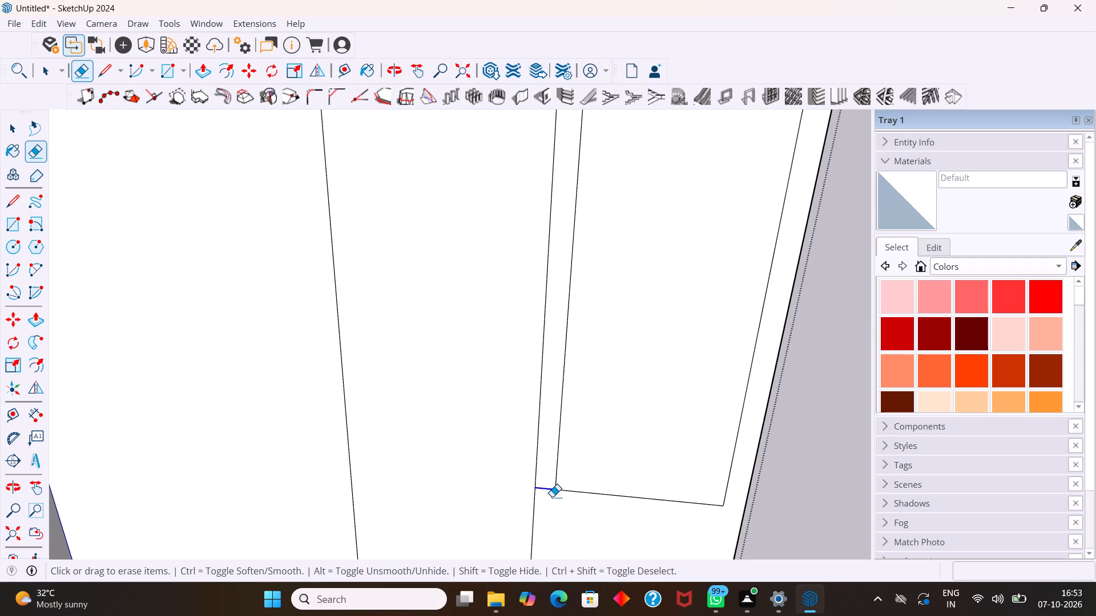
left_click_drag(552, 497, 553, 502)
key("space")
scroll(571, 469, "down", 9)
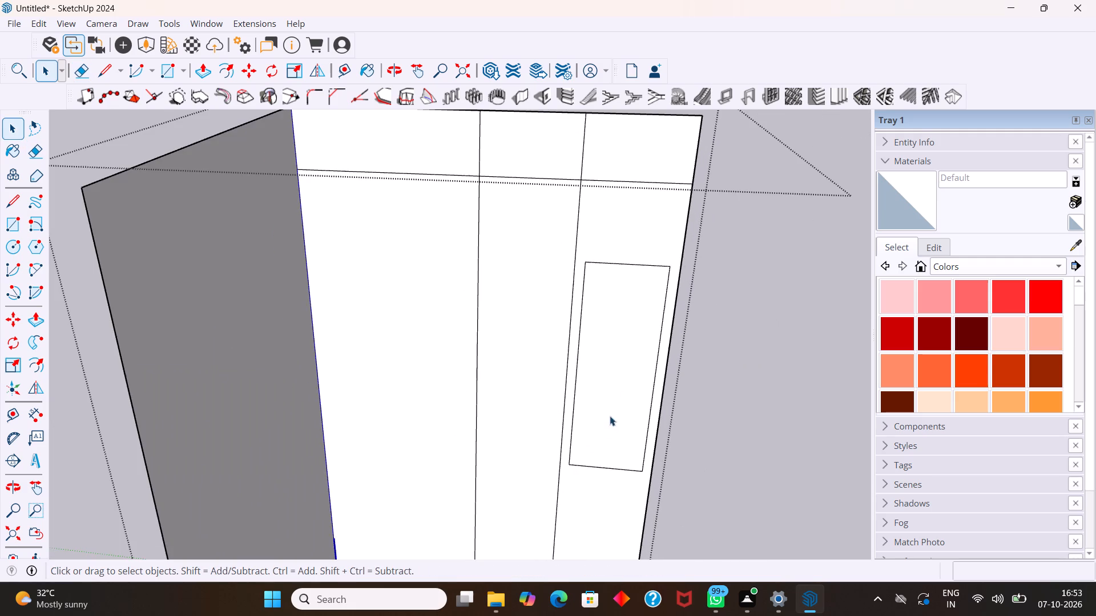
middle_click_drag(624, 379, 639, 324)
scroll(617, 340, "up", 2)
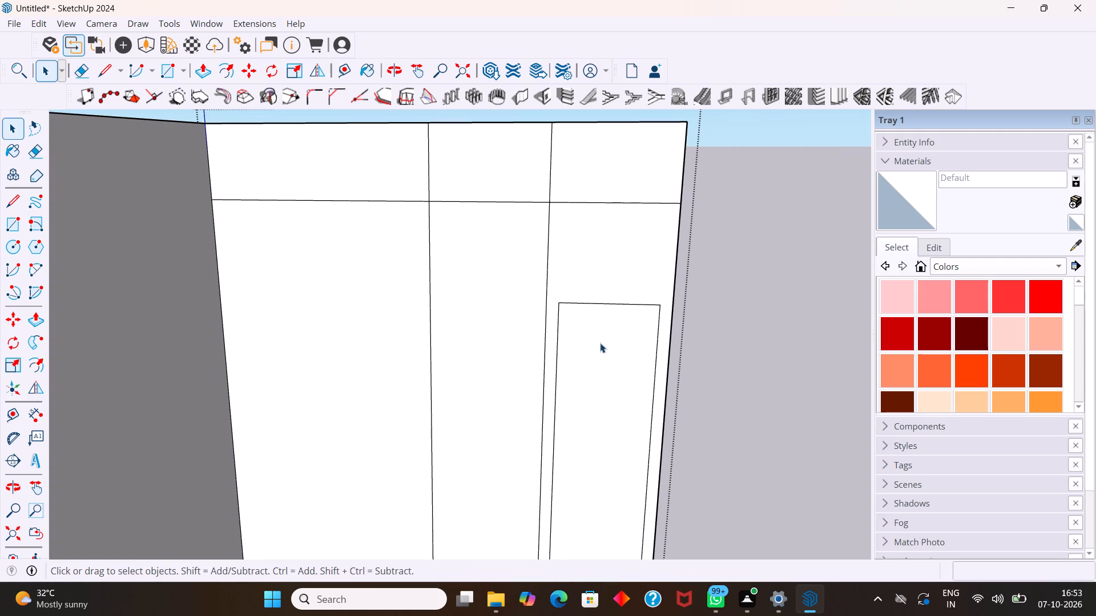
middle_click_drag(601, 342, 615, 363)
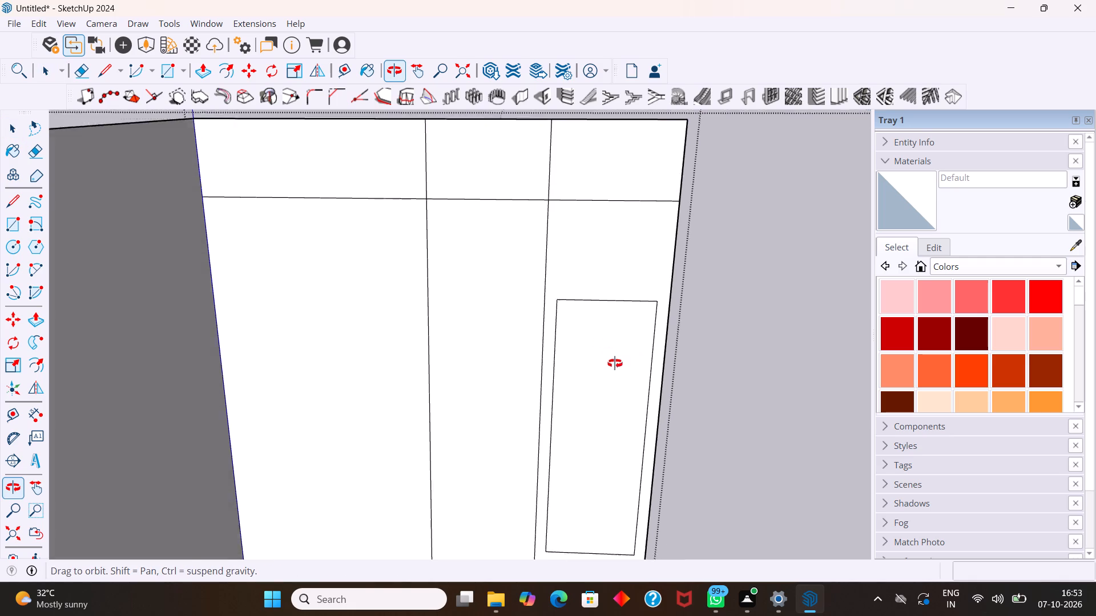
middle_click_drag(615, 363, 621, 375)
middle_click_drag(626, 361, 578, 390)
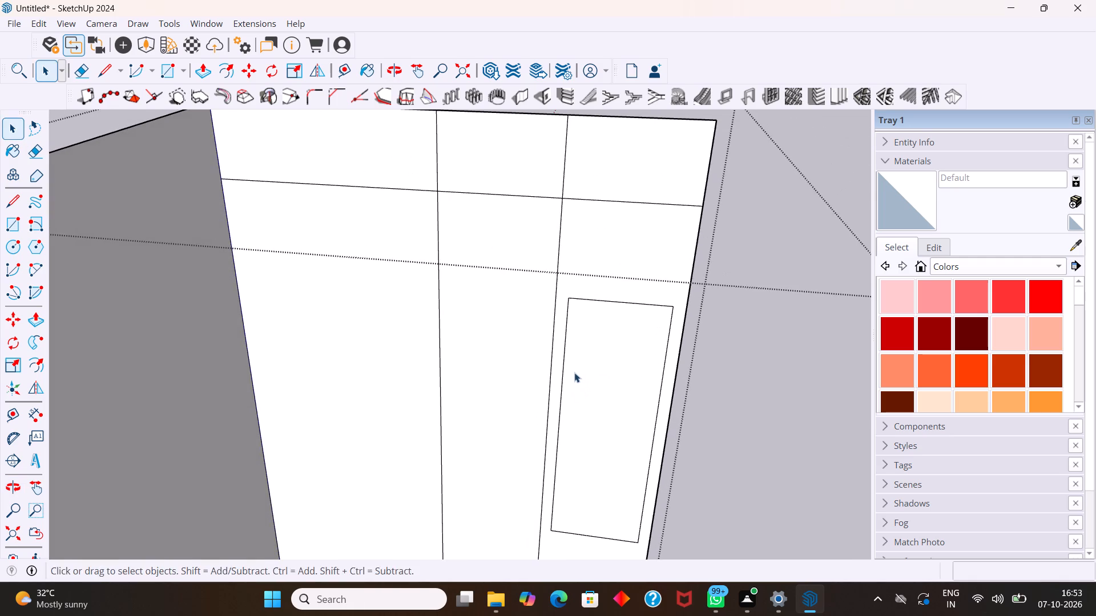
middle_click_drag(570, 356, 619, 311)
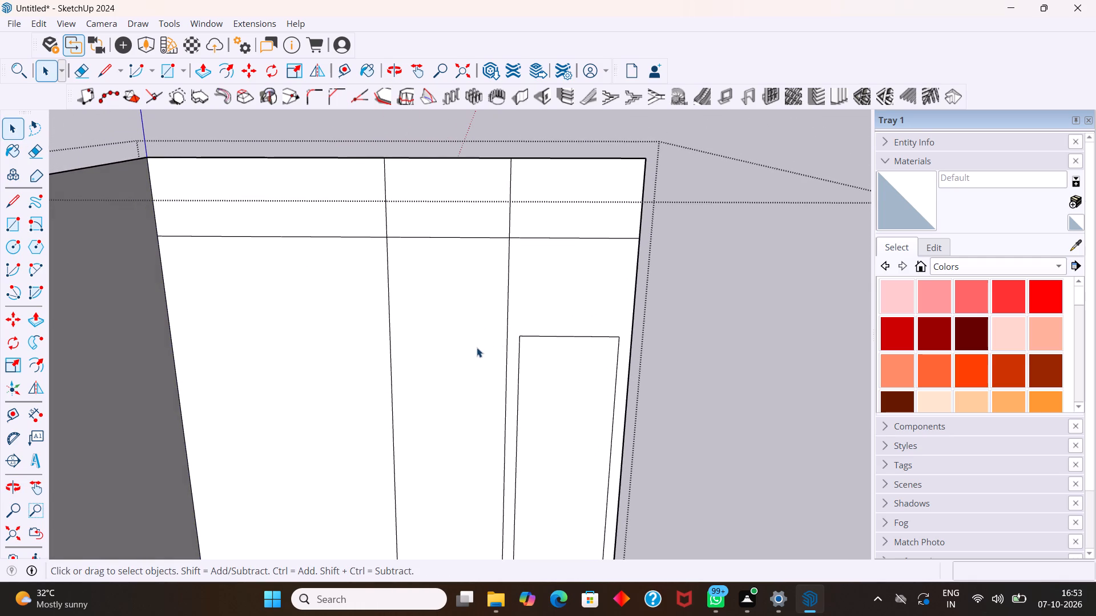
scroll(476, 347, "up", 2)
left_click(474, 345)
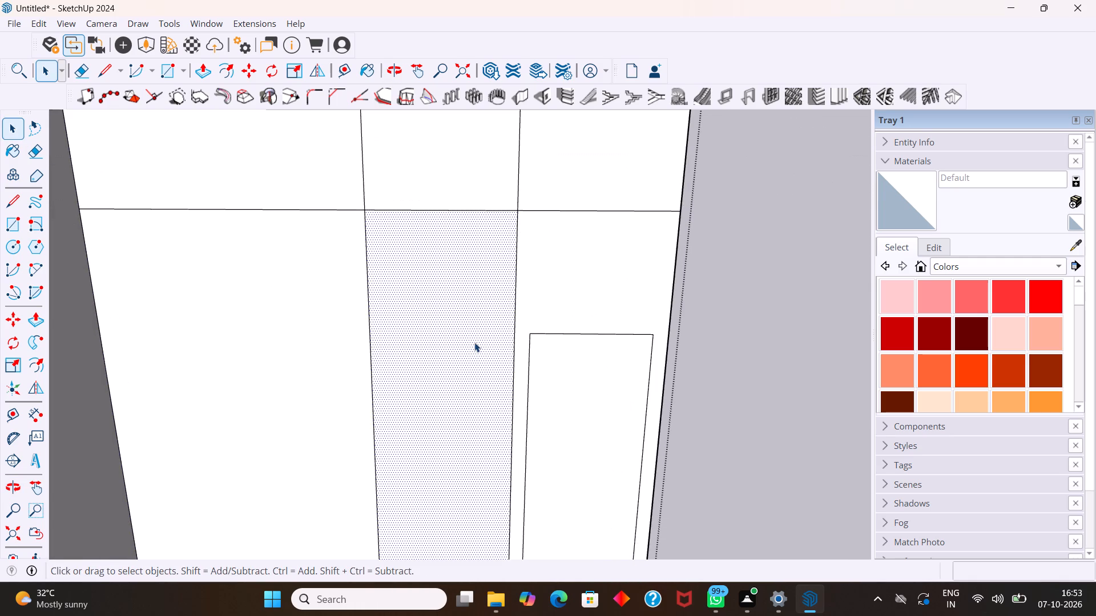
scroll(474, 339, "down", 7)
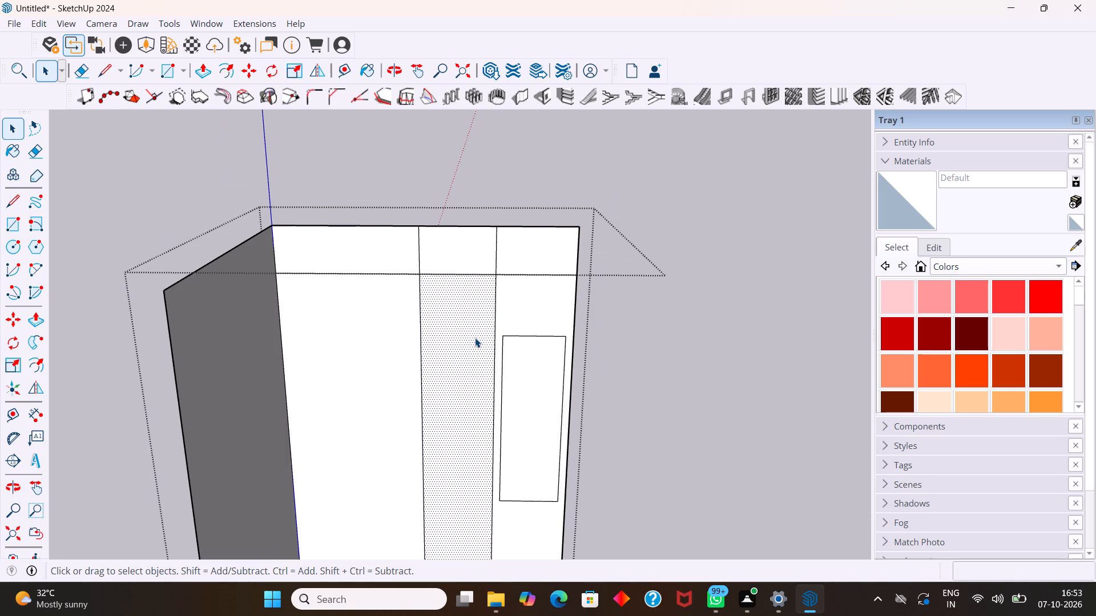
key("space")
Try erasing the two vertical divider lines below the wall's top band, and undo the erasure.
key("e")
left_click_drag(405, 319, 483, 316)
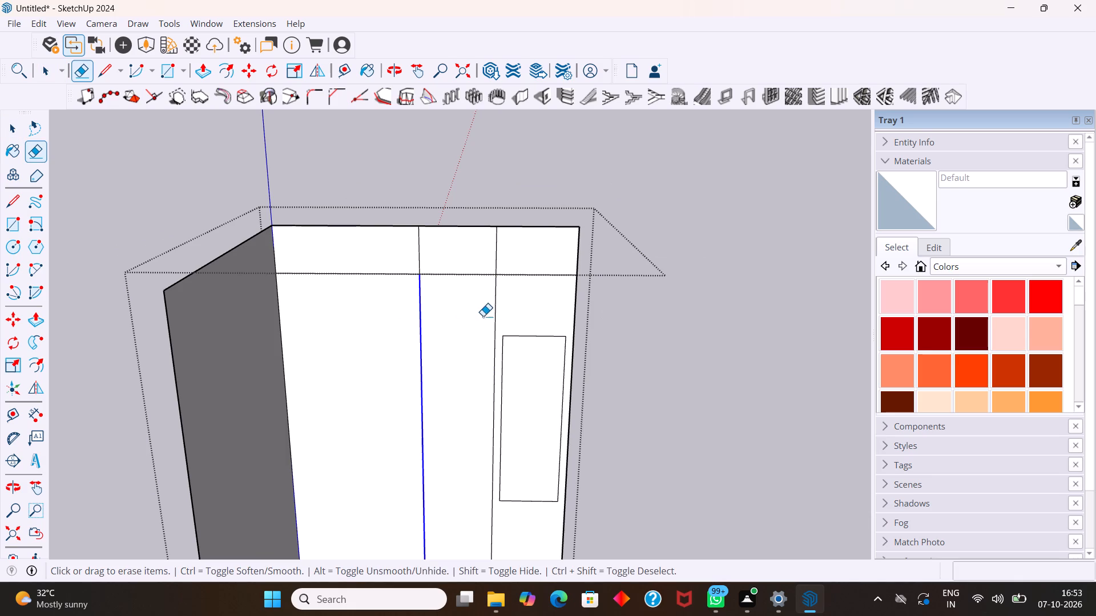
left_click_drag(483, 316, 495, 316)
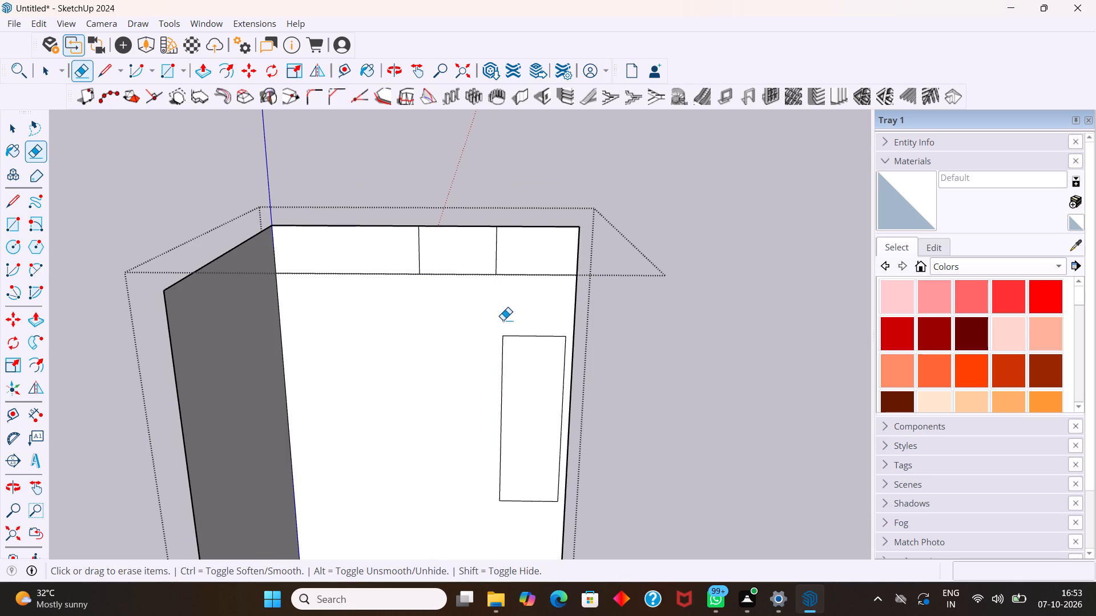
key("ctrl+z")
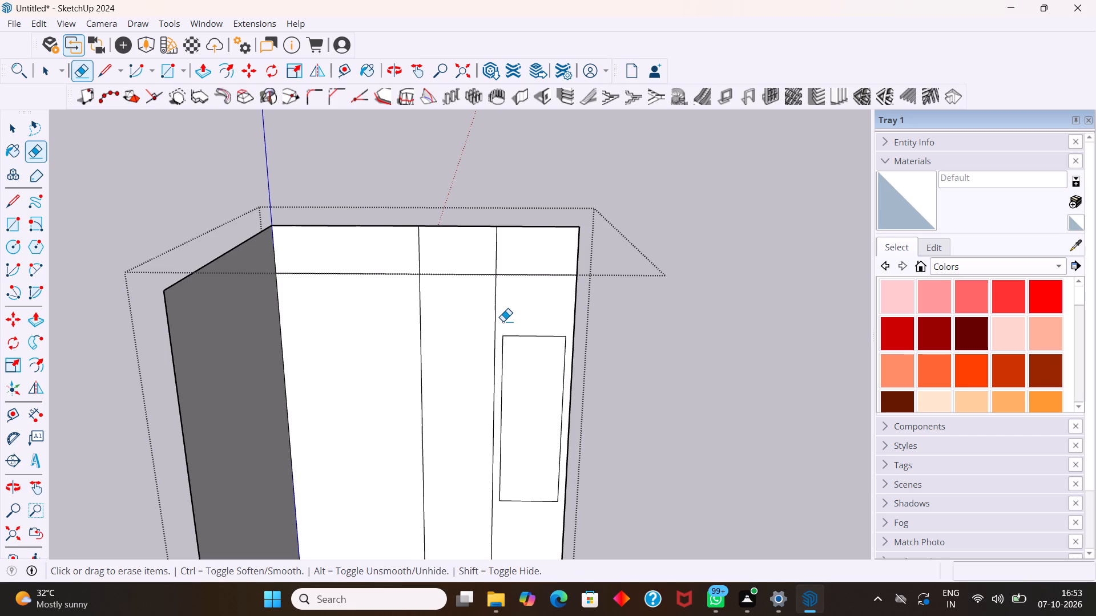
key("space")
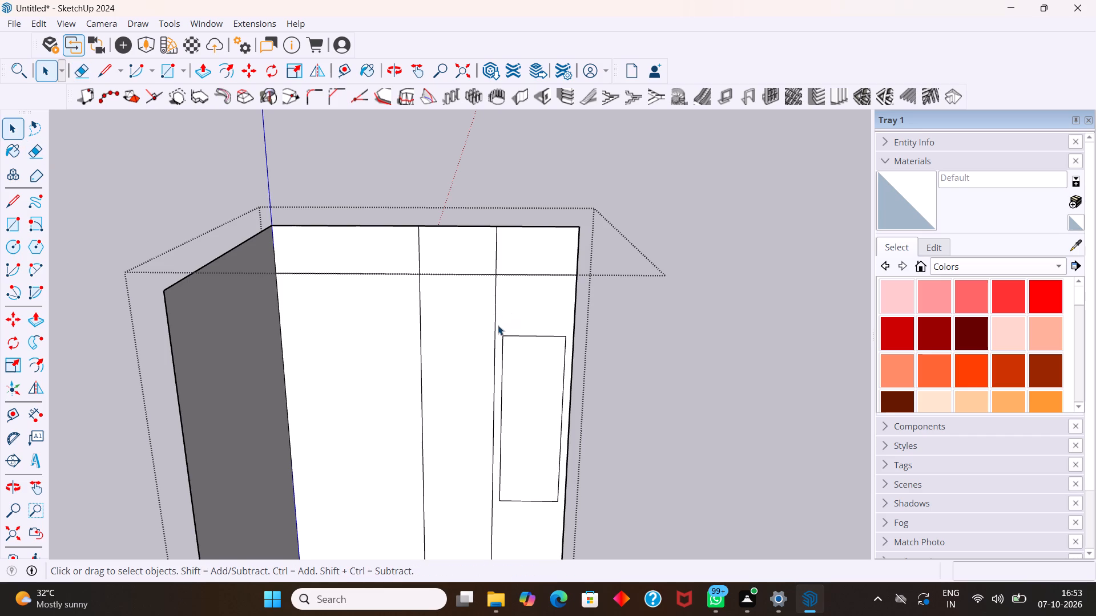
Push/Pull the middle wall section below the top band outward by 1'.
scroll(498, 325, "down", 4)
middle_click_drag(499, 332, 494, 309)
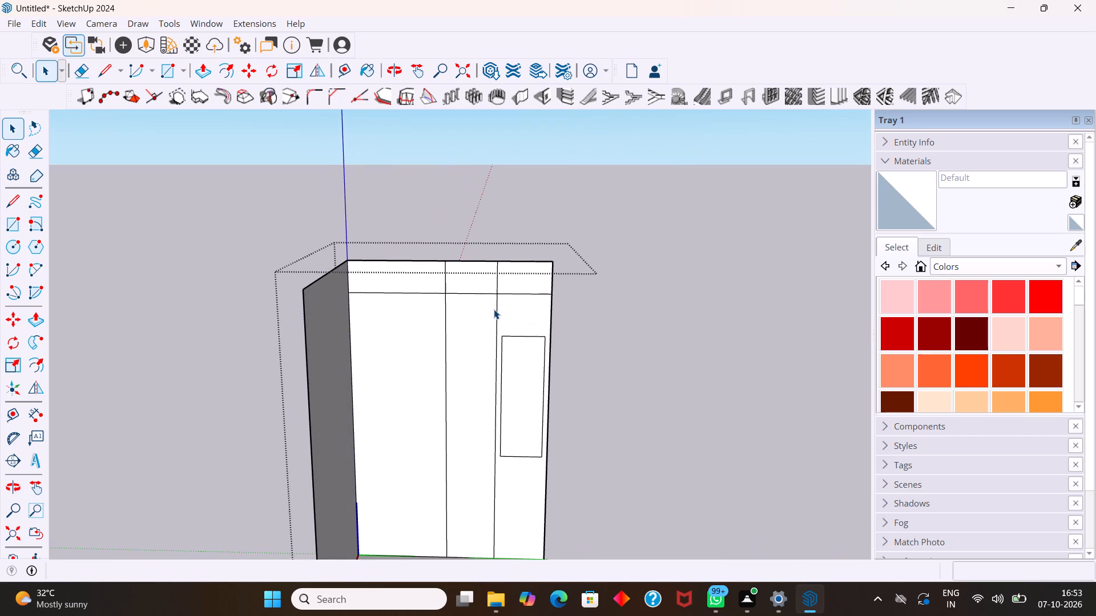
left_click(478, 318)
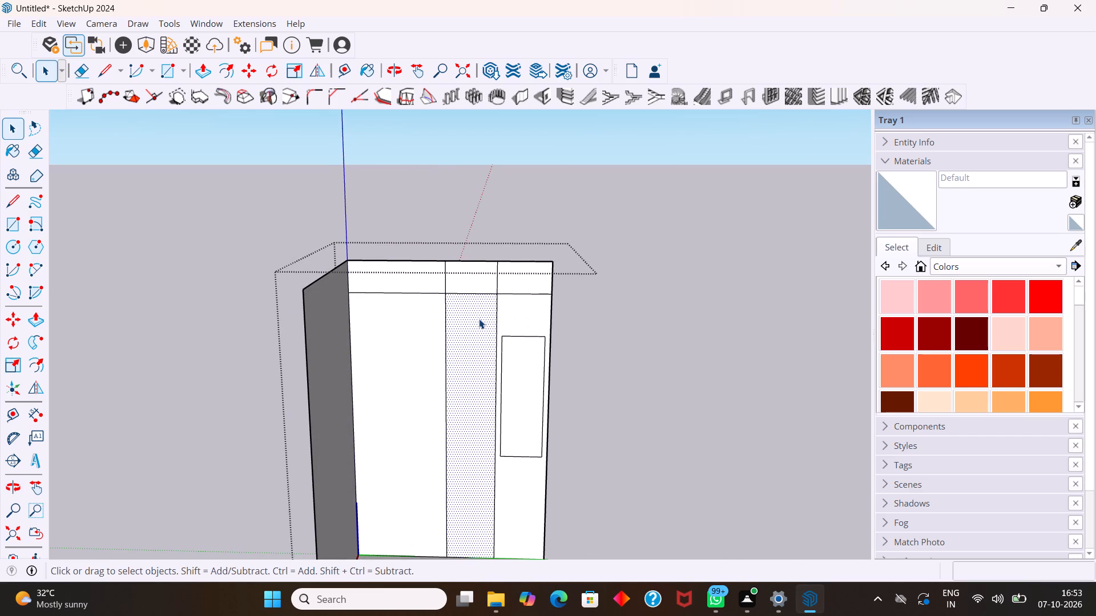
key("p")
left_click_drag(479, 317, 476, 346)
type("1'")
key("Return")
key("space")
Copy the projecting block's edge 1' 8" across the inset panel's section to the wall's outer edge, dividing the span into 15 equal strips.
middle_click_drag(474, 342, 481, 400)
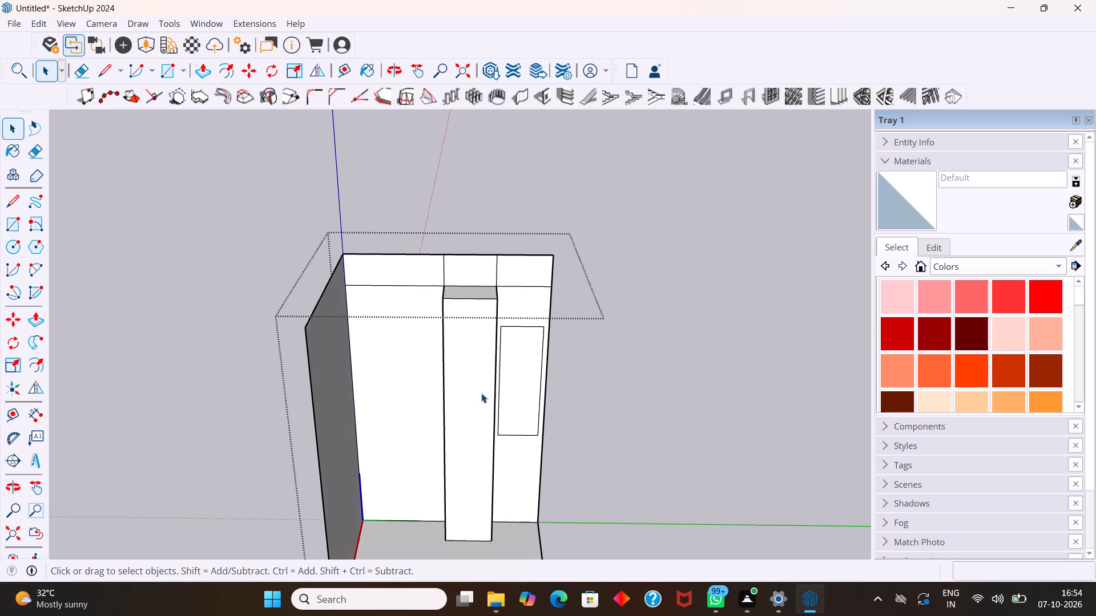
scroll(537, 384, "up", 3)
middle_click_drag(531, 382, 416, 365)
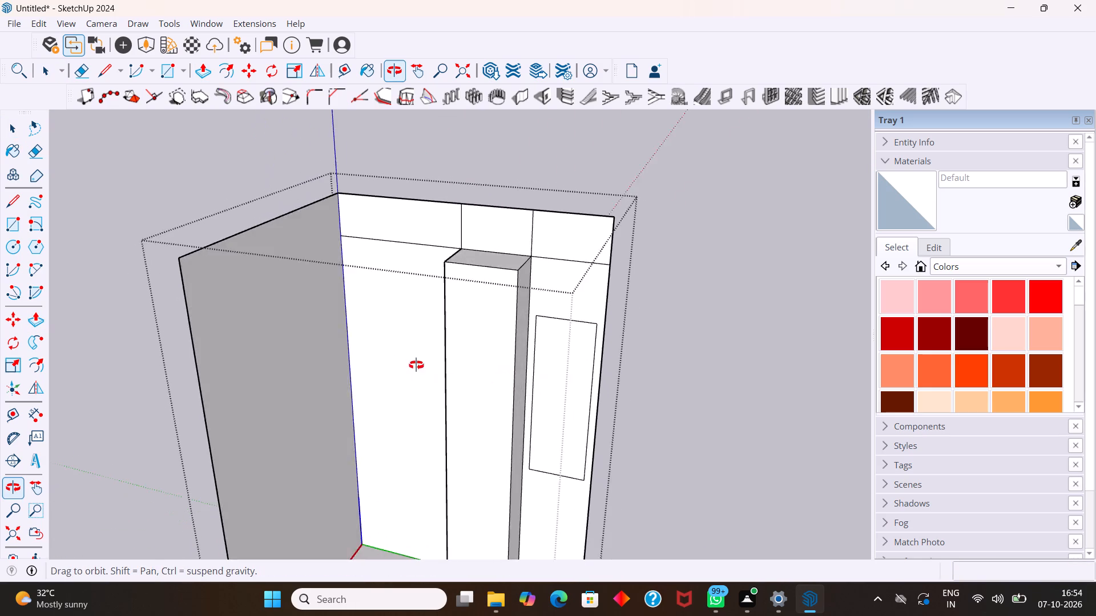
middle_click_drag(416, 365, 467, 350)
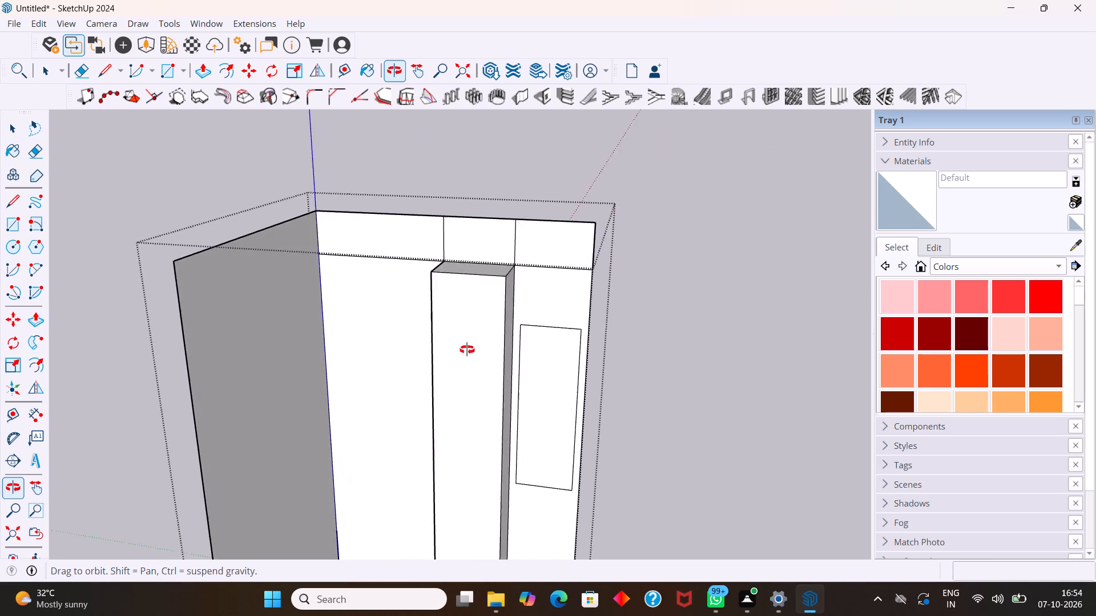
middle_click_drag(467, 350, 495, 351)
scroll(511, 350, "up", 1)
middle_click_drag(517, 343, 523, 359)
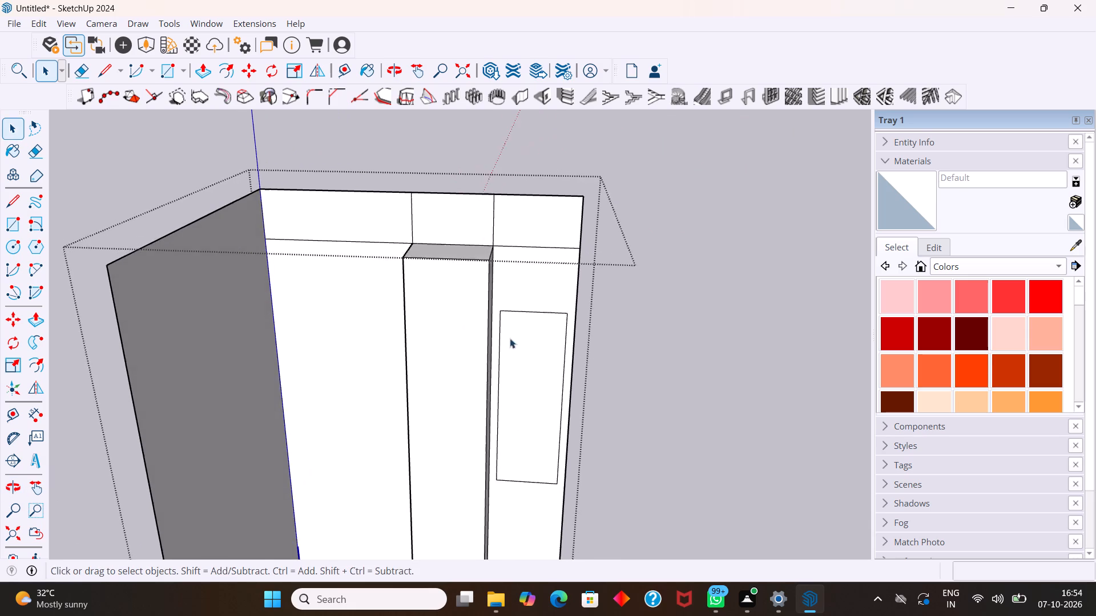
scroll(502, 317, "up", 6)
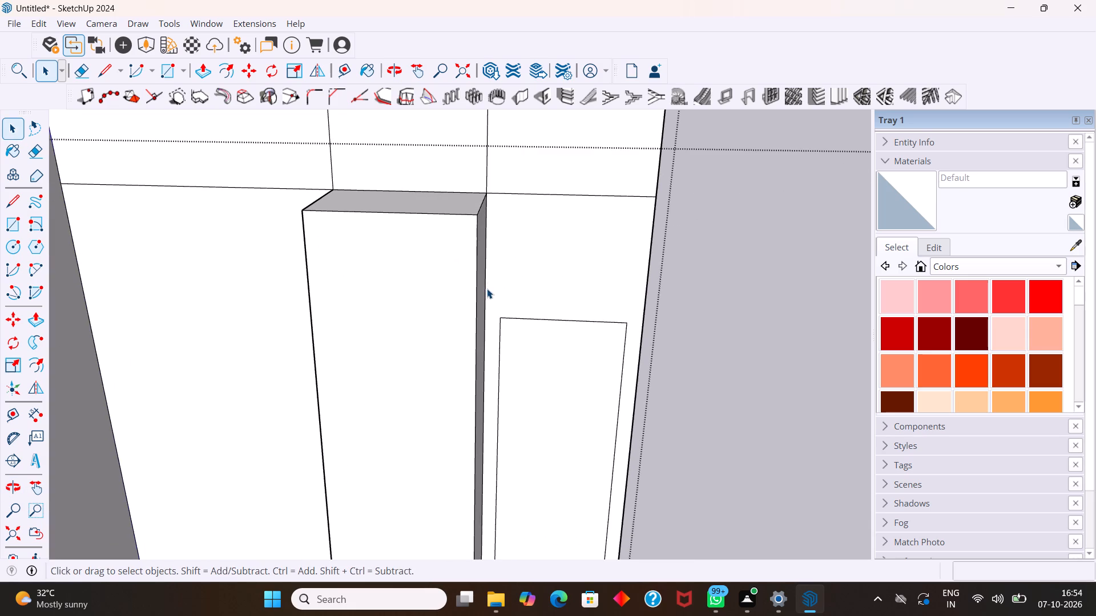
left_click(529, 379)
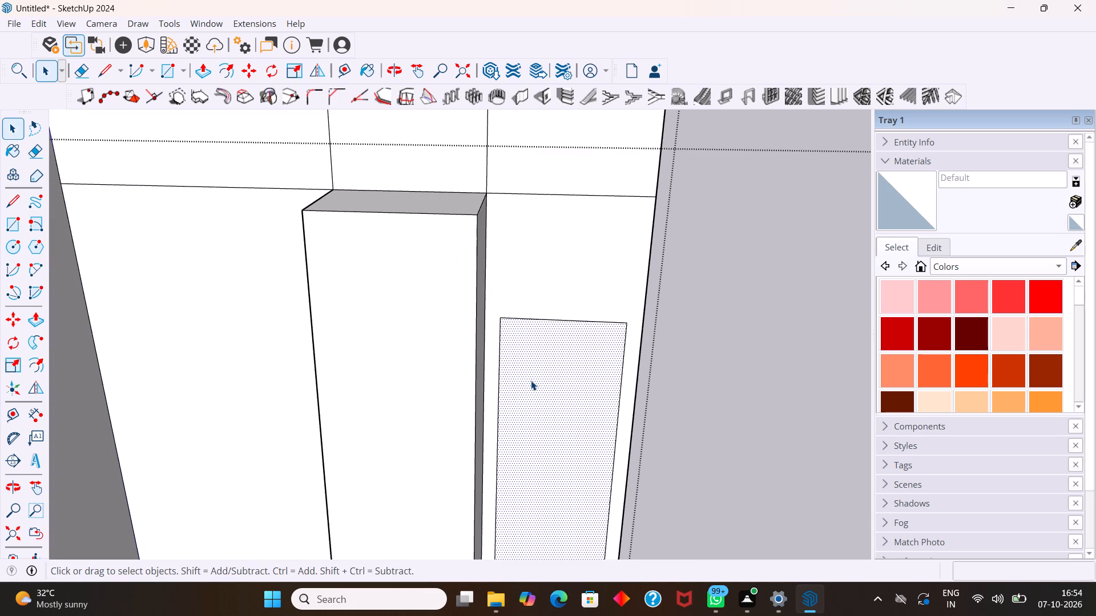
key("space")
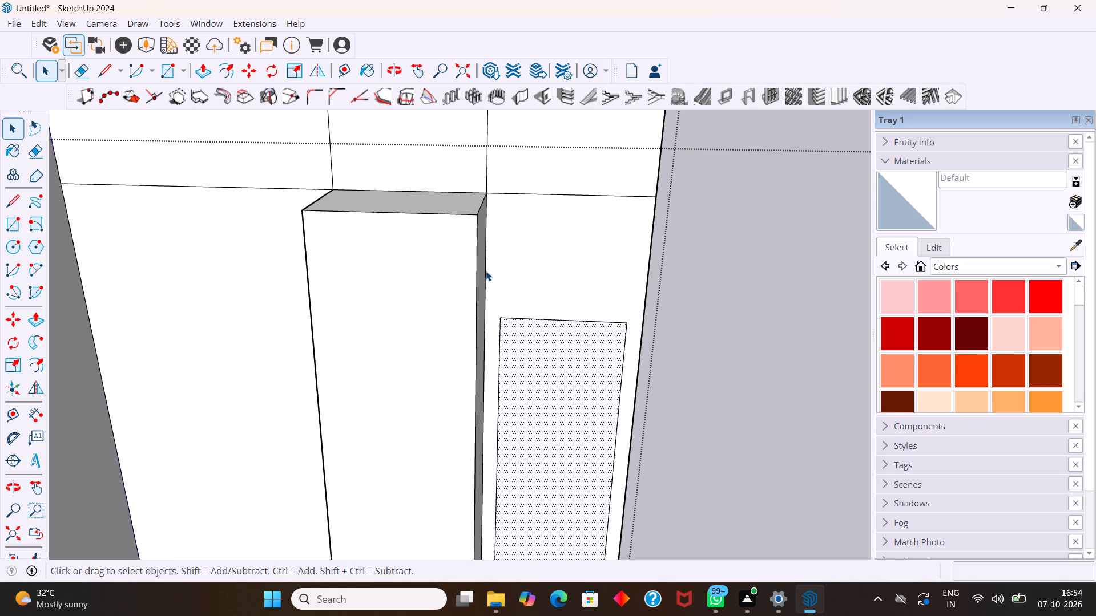
left_click(485, 273)
key("m")
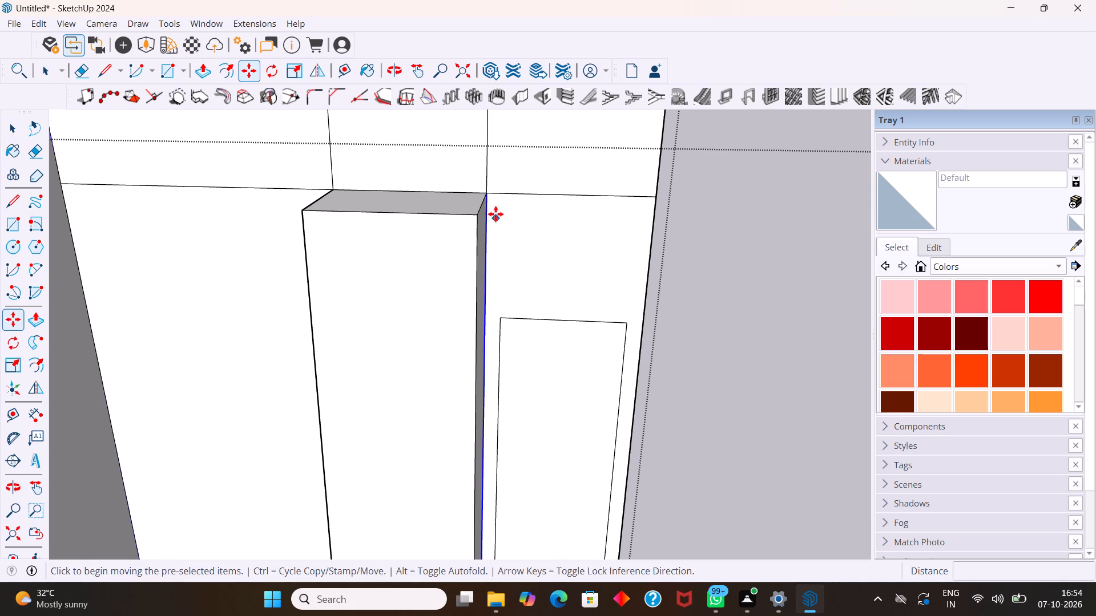
left_click(490, 195)
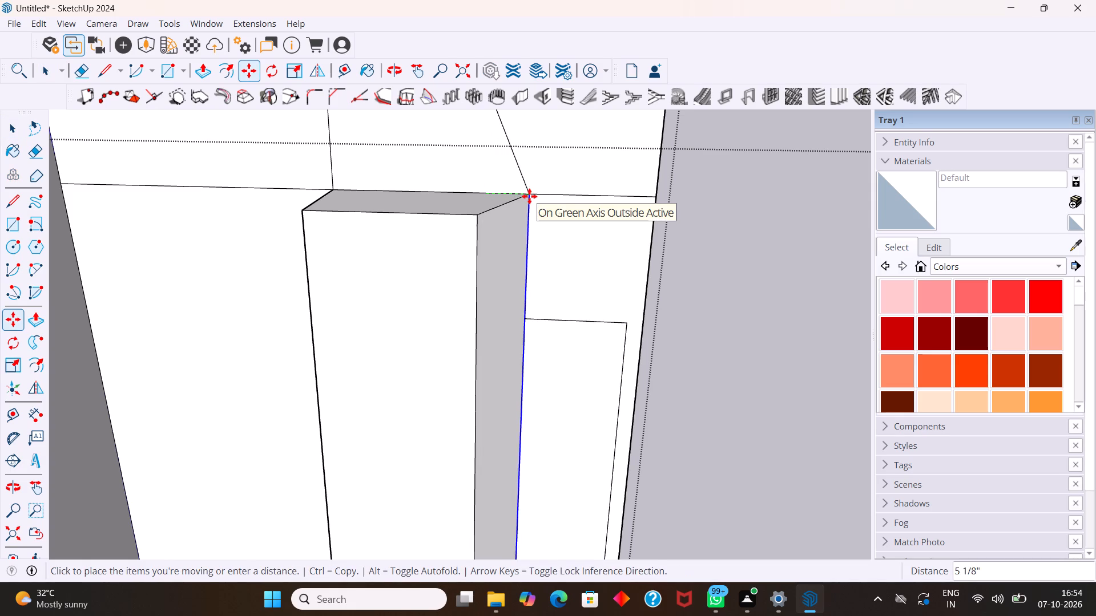
left_click(658, 196)
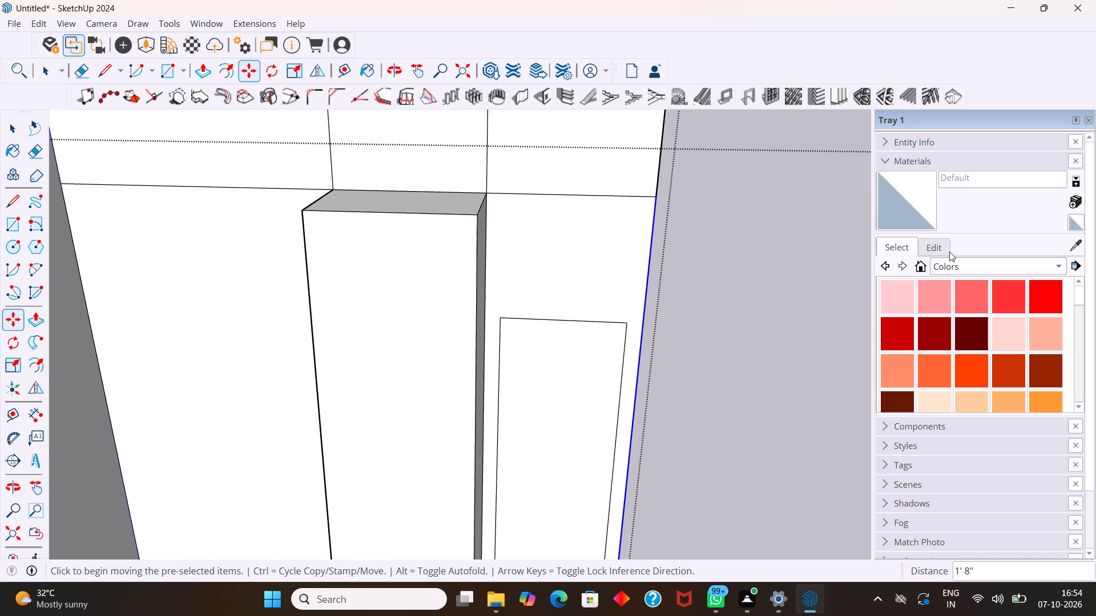
type("/15")
key("Return")
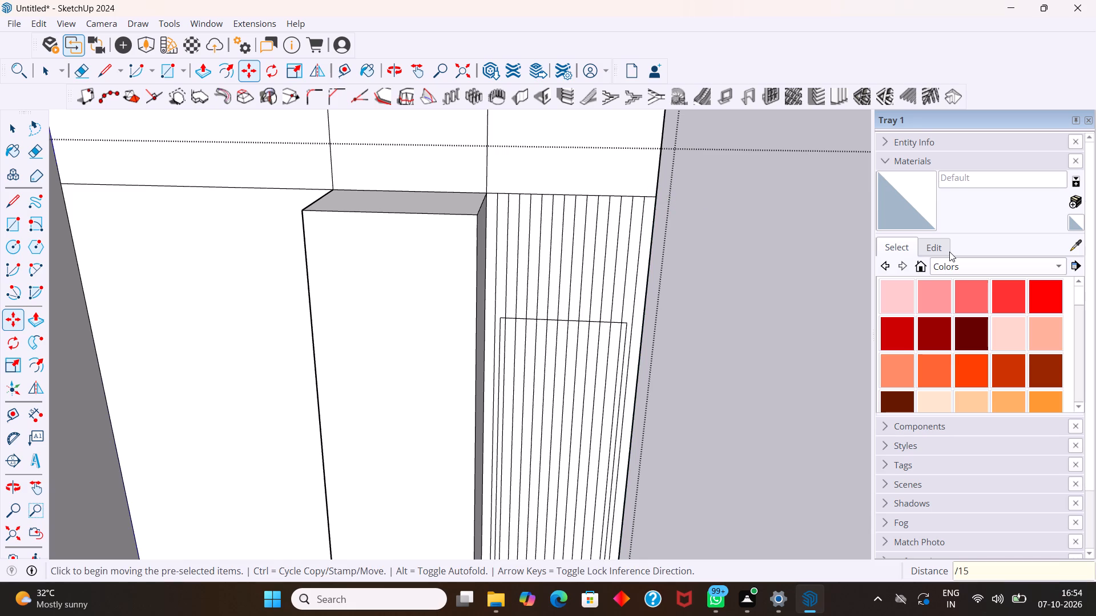
key("space")
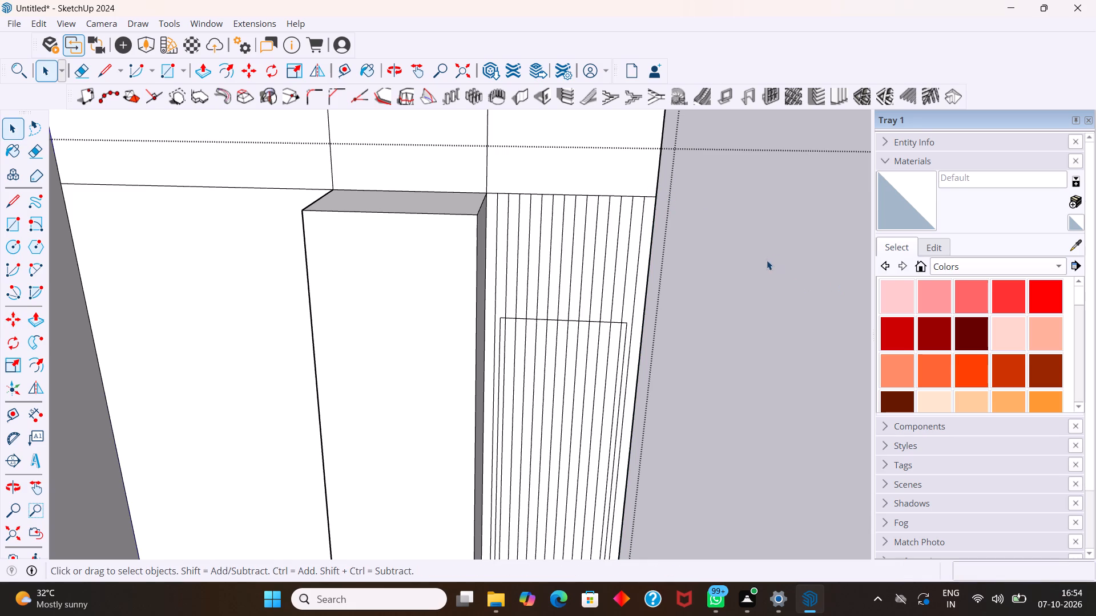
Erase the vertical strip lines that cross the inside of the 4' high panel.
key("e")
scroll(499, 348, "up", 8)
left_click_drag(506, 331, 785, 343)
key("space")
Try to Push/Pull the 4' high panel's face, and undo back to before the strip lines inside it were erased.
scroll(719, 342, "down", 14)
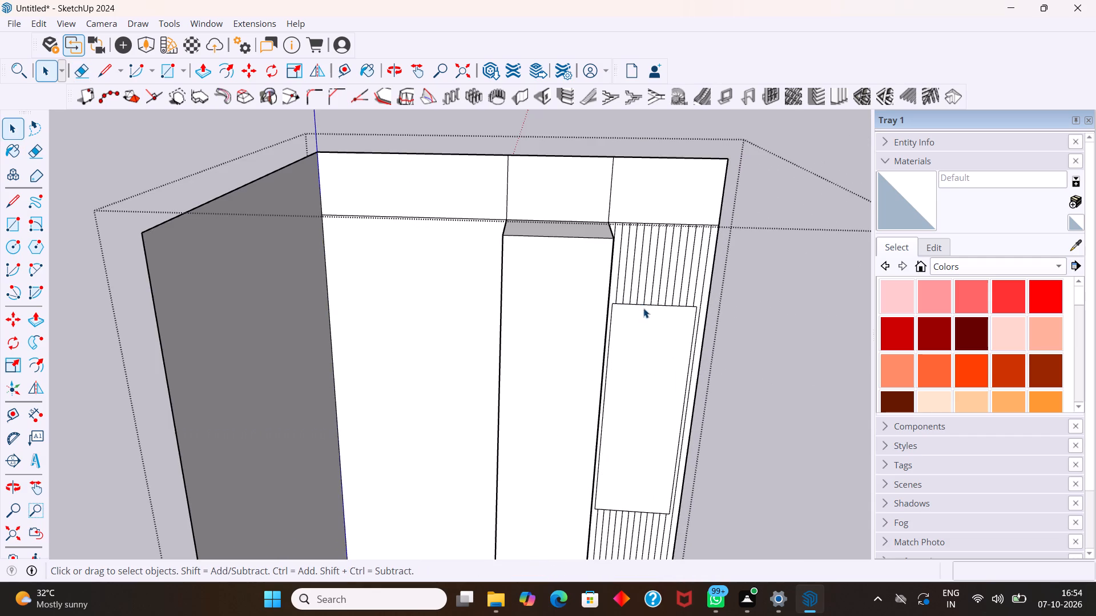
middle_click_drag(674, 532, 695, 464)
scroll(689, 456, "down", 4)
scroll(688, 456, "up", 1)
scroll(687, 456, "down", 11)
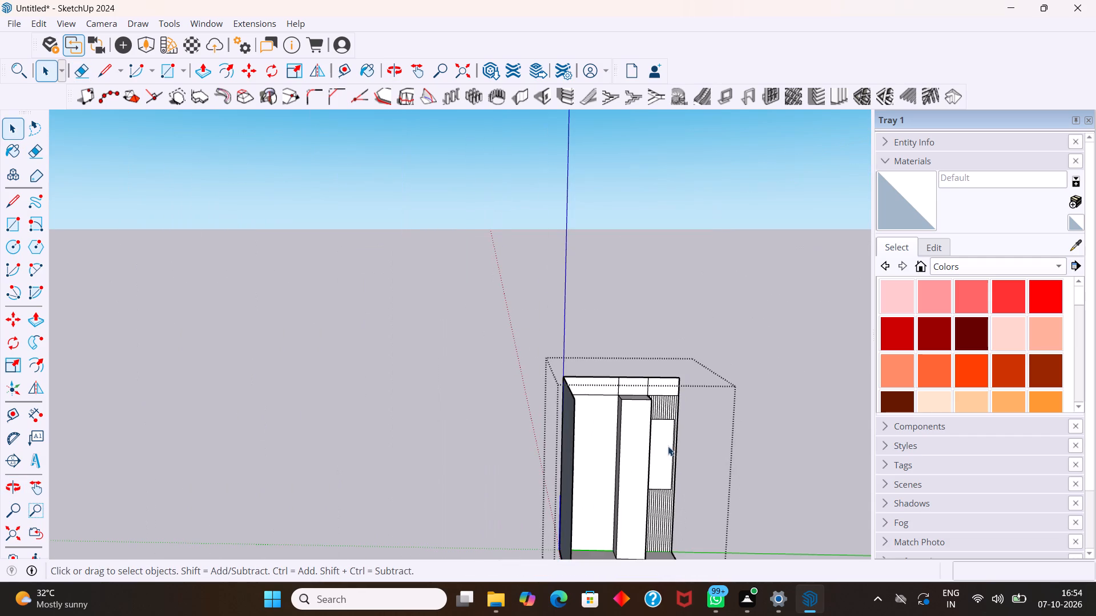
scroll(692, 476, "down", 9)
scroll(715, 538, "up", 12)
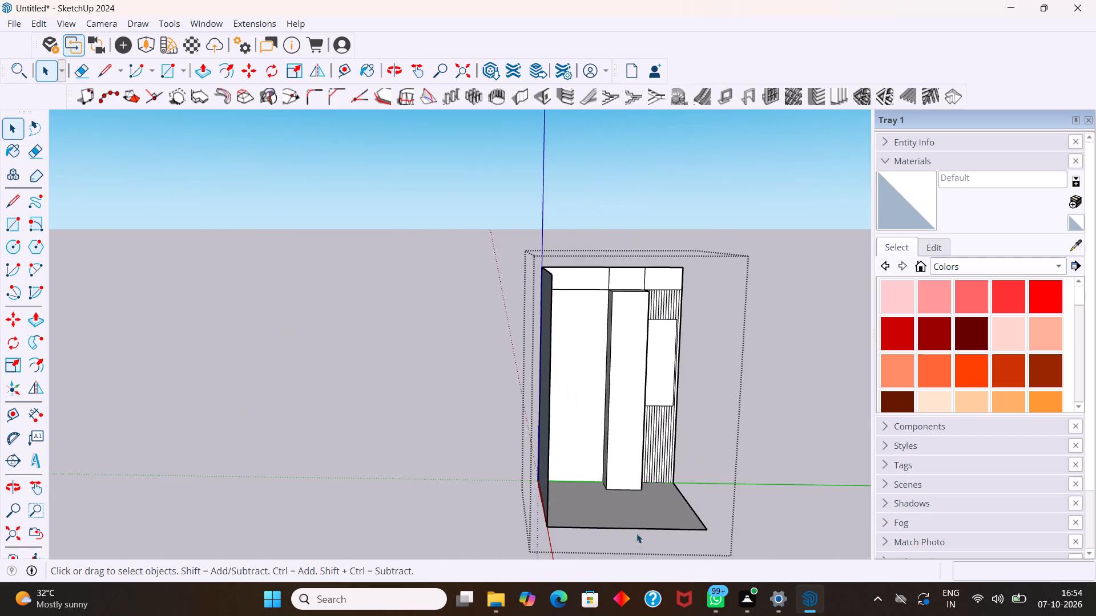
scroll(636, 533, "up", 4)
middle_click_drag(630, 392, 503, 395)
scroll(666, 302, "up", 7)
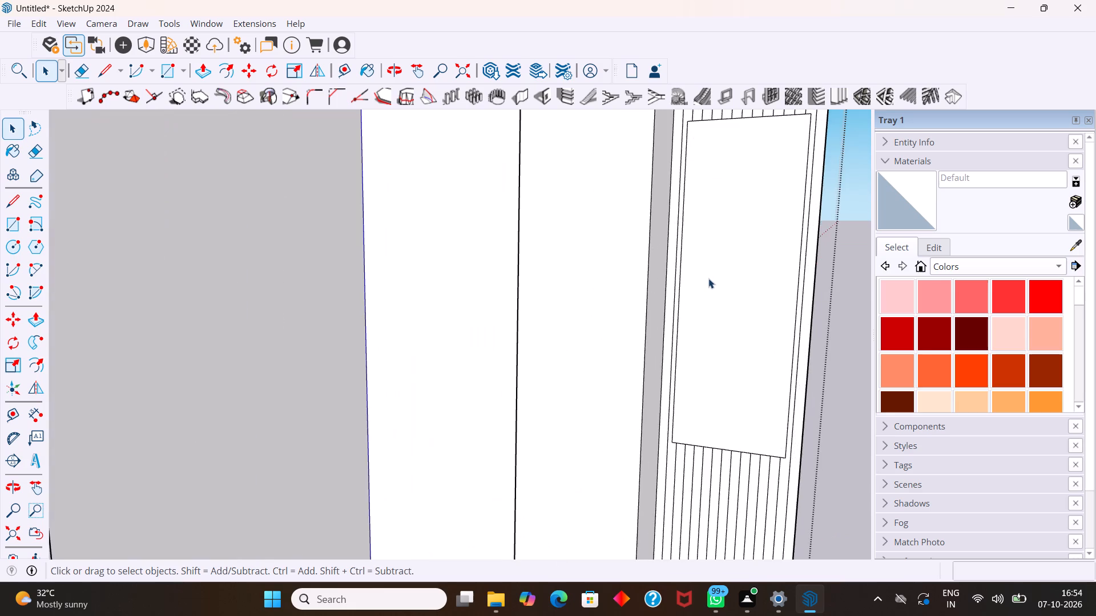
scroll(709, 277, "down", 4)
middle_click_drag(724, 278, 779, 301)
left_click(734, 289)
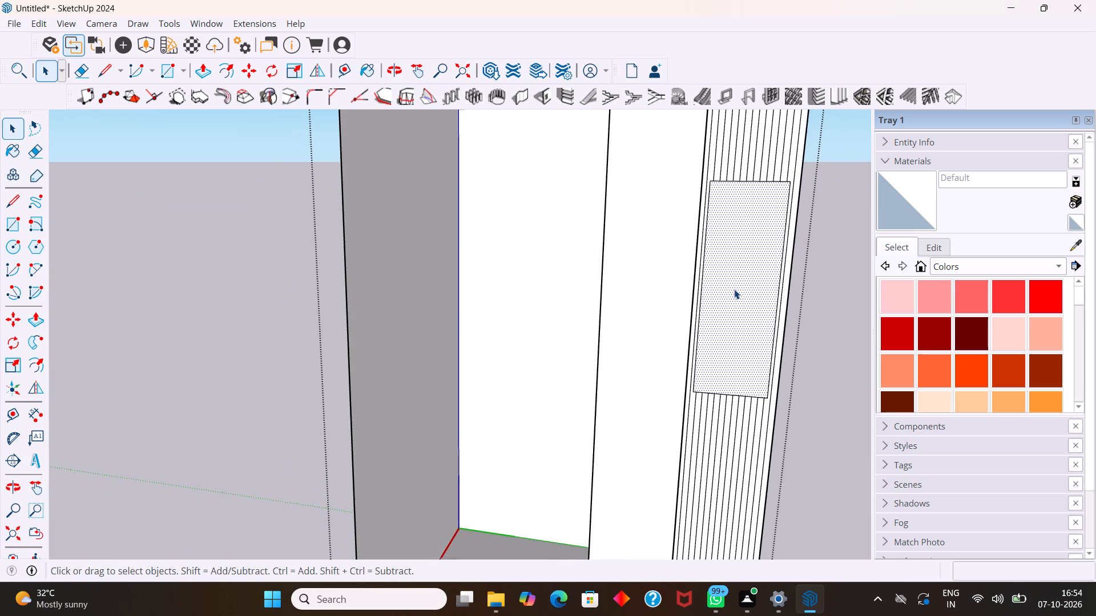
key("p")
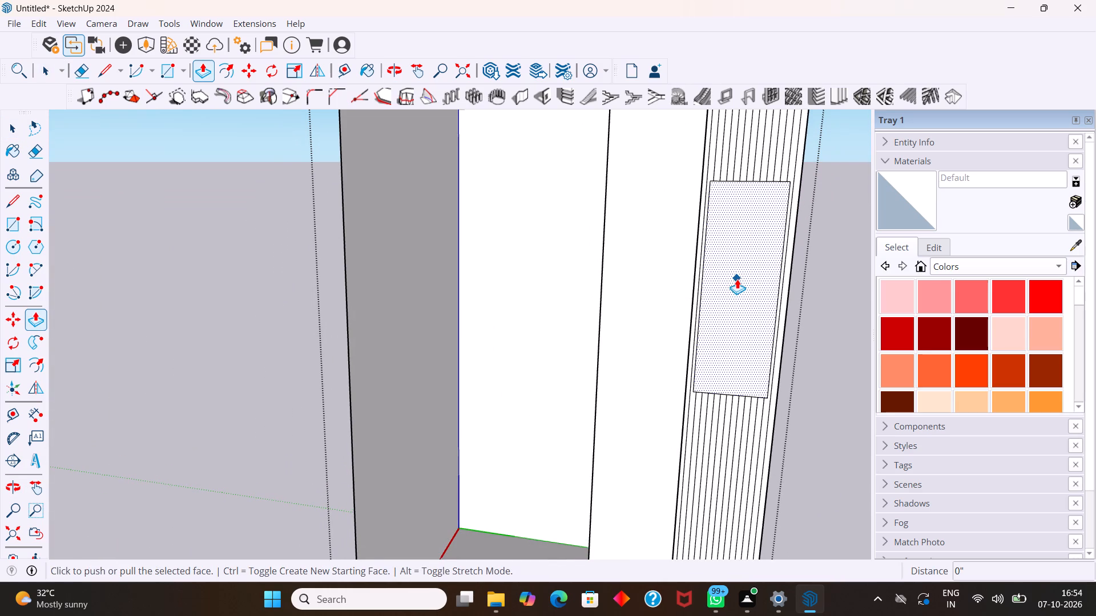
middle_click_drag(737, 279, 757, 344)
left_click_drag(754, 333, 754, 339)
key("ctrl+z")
Erase the vertical strip lines crossing the inside of the 4' high panel, keeping the panel's outline.
middle_click_drag(751, 313, 720, 352)
scroll(726, 317, "up", 4)
middle_click_drag(729, 281, 722, 300)
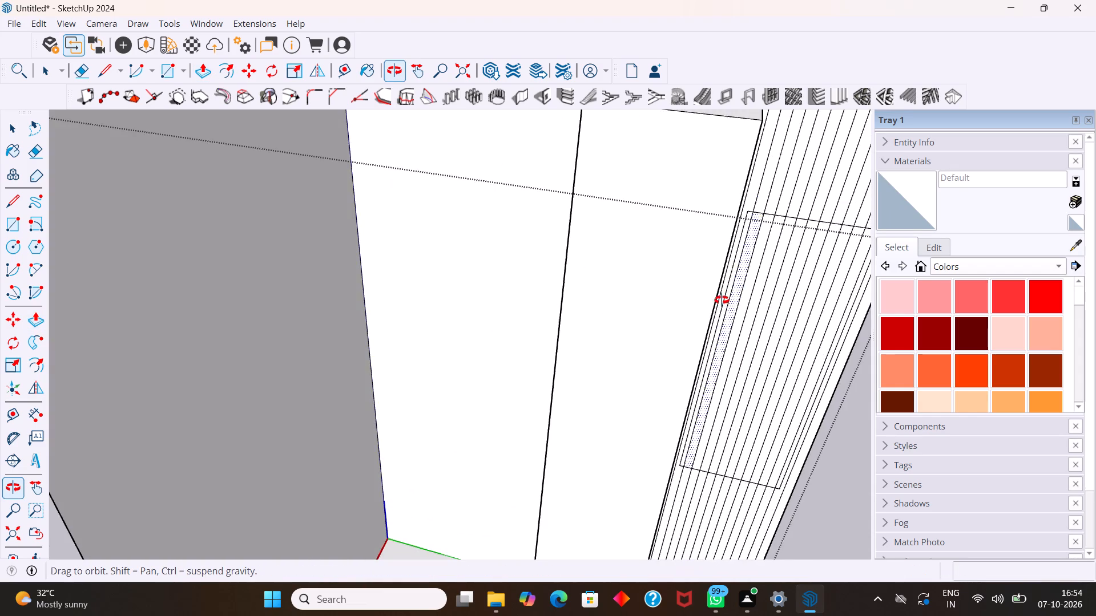
middle_click_drag(722, 300, 664, 315)
scroll(672, 312, "up", 1)
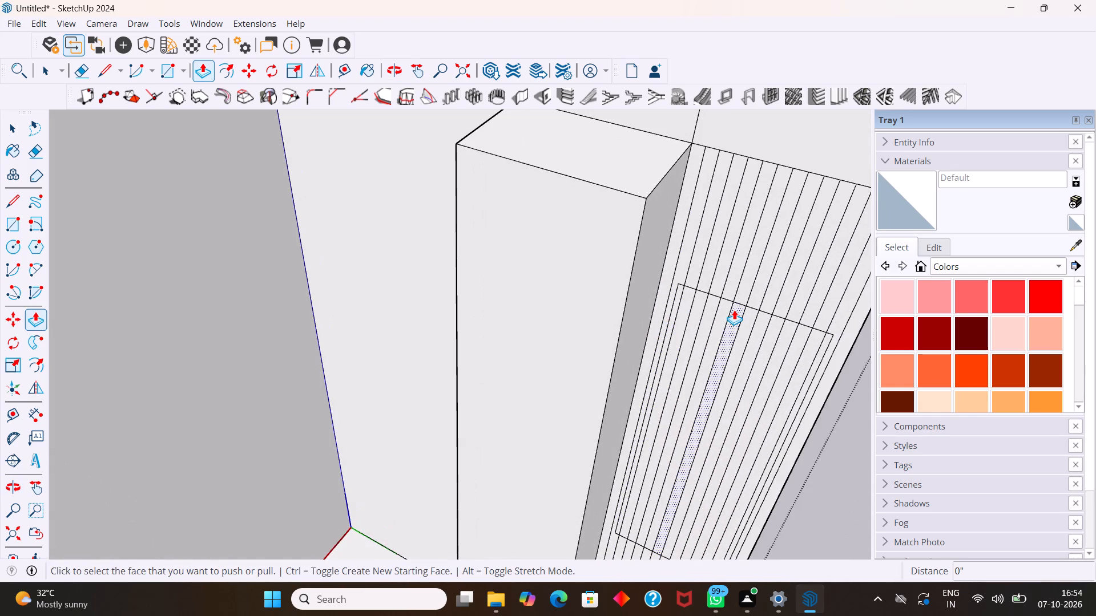
key("space")
type("e")
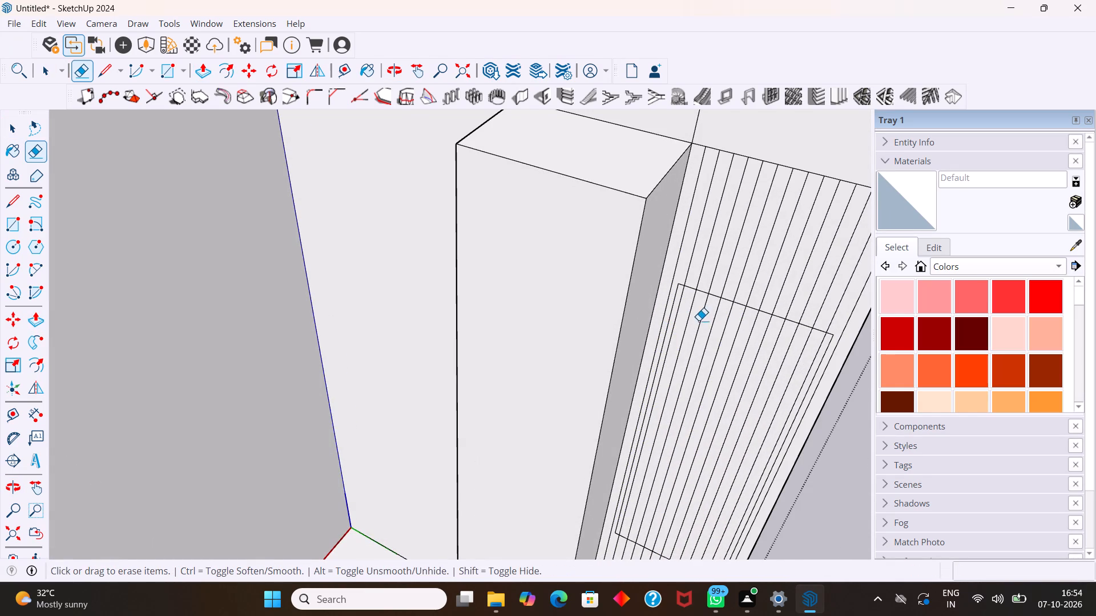
scroll(696, 319, "up", 2)
left_click_drag(673, 311, 748, 335)
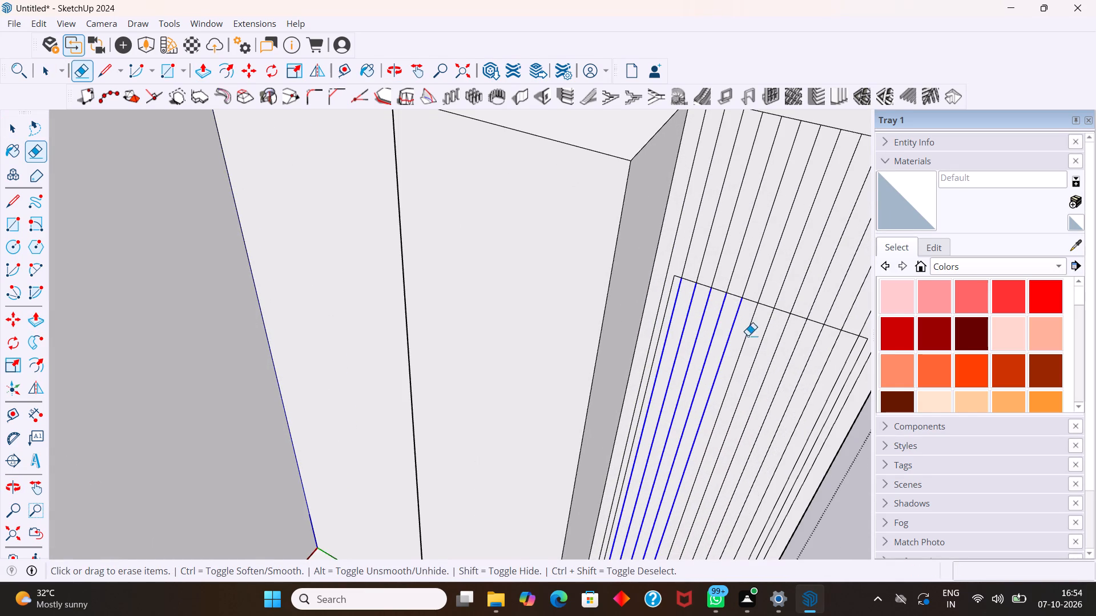
left_click_drag(748, 335, 840, 371)
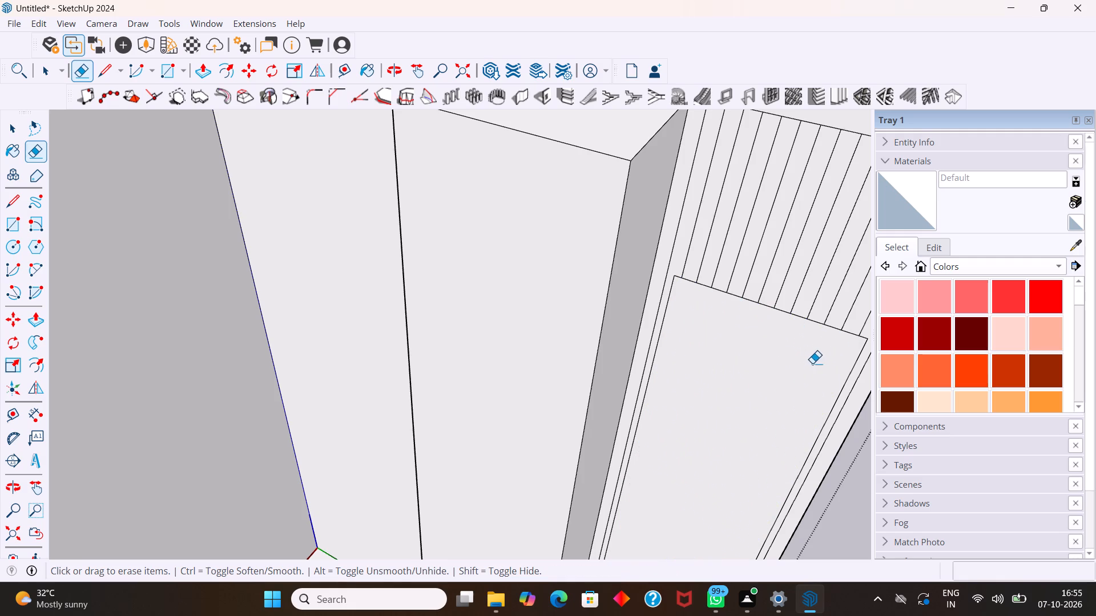
key("space")
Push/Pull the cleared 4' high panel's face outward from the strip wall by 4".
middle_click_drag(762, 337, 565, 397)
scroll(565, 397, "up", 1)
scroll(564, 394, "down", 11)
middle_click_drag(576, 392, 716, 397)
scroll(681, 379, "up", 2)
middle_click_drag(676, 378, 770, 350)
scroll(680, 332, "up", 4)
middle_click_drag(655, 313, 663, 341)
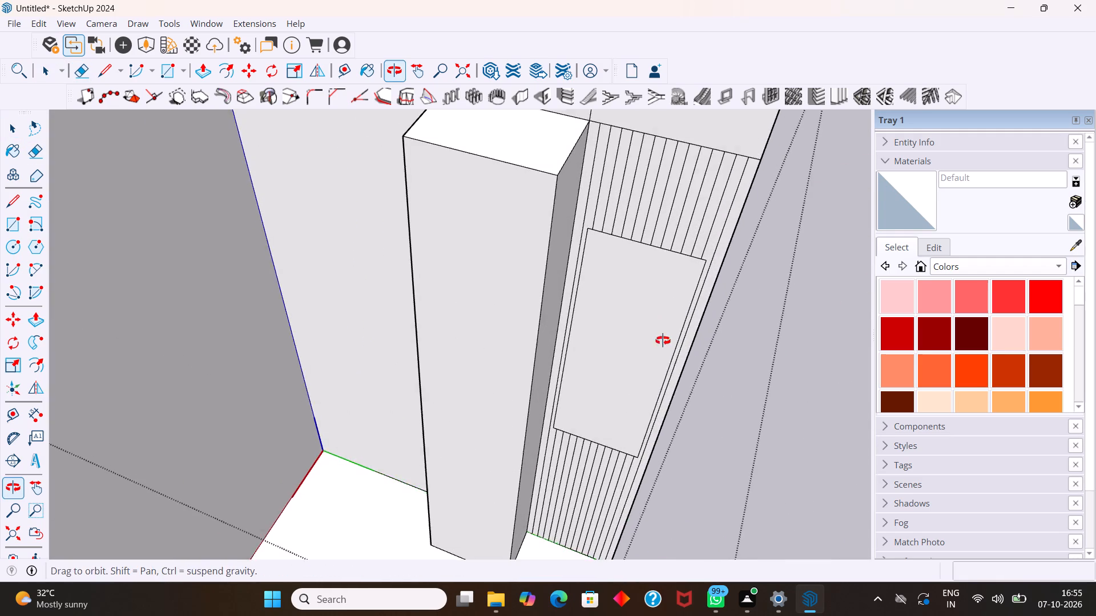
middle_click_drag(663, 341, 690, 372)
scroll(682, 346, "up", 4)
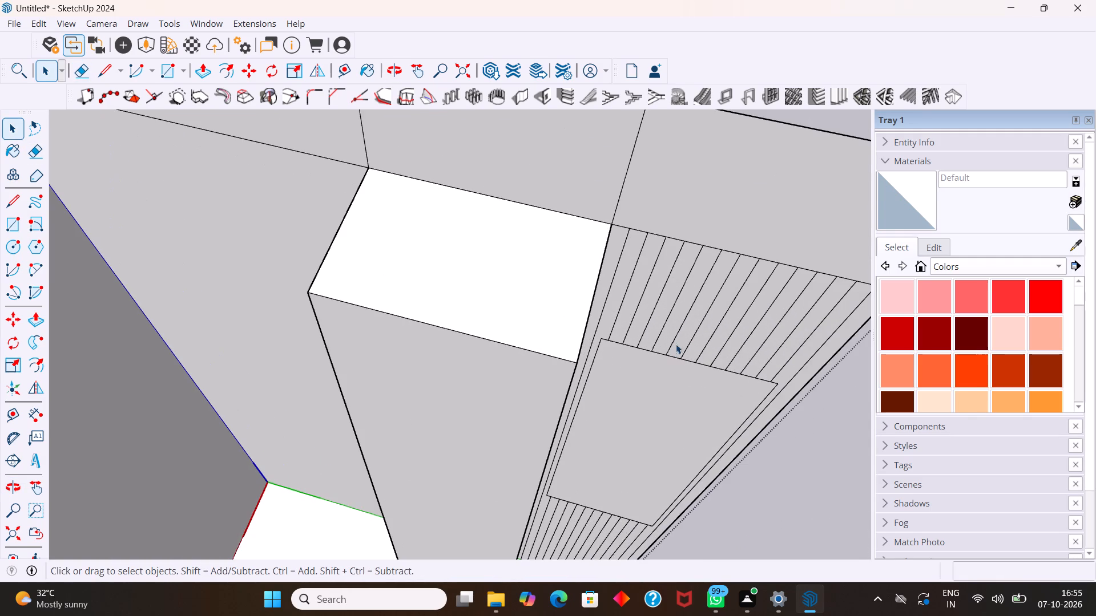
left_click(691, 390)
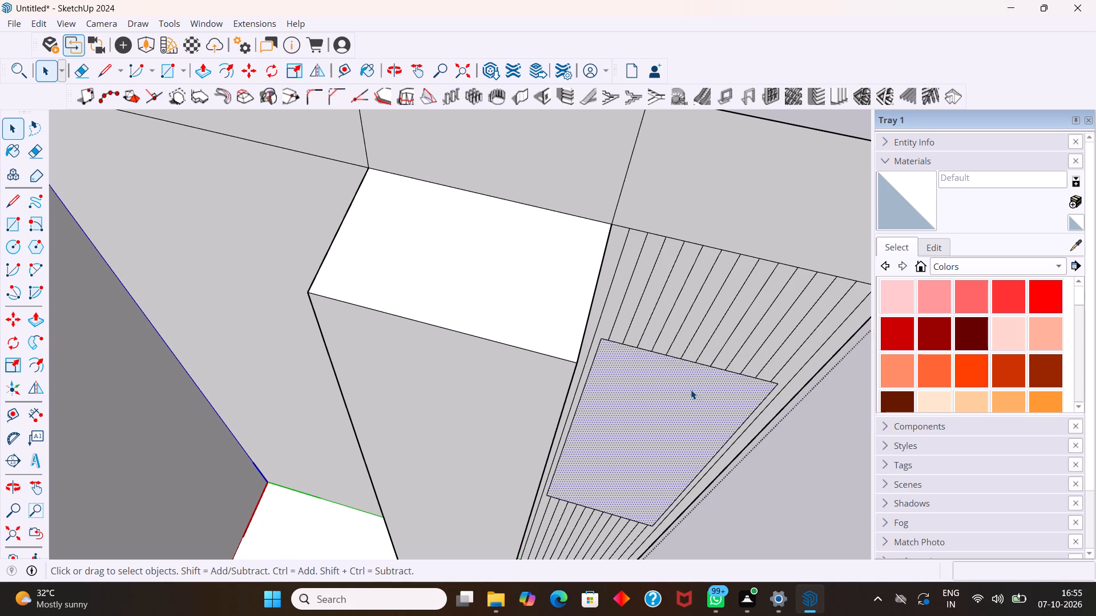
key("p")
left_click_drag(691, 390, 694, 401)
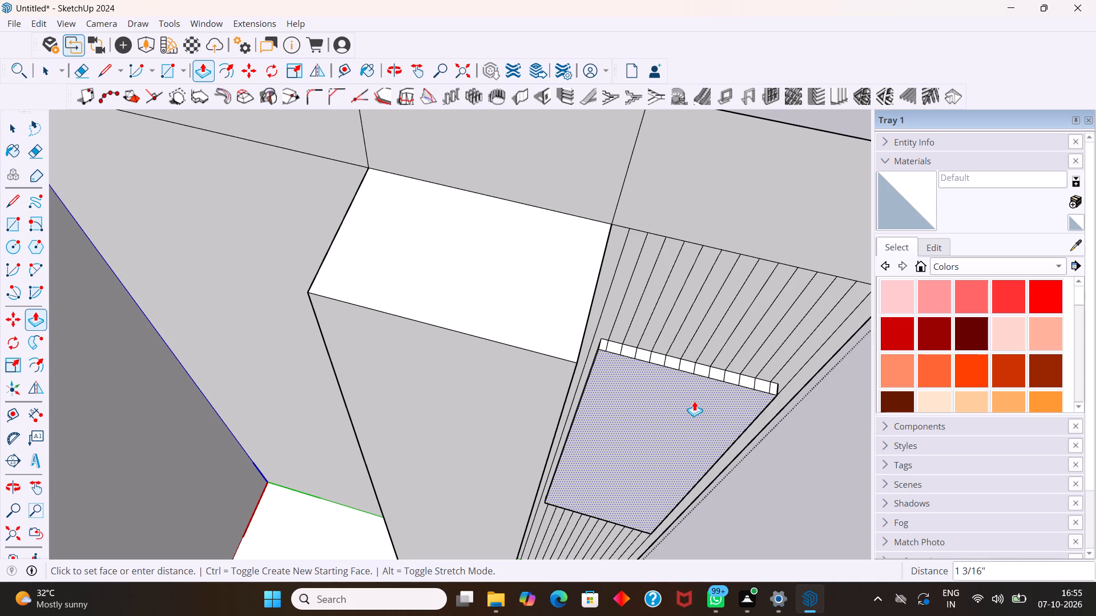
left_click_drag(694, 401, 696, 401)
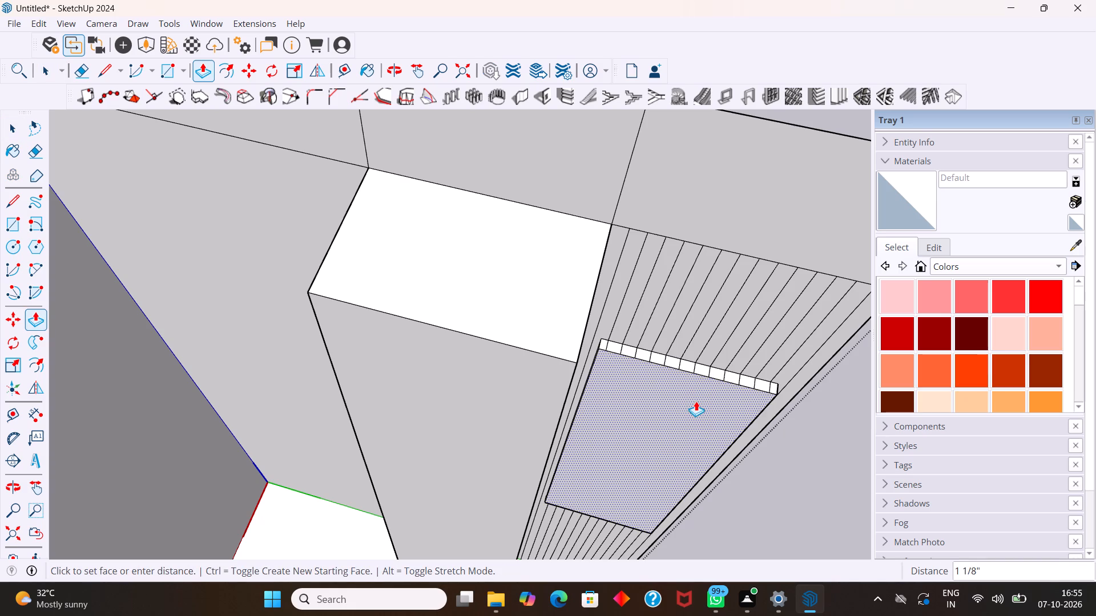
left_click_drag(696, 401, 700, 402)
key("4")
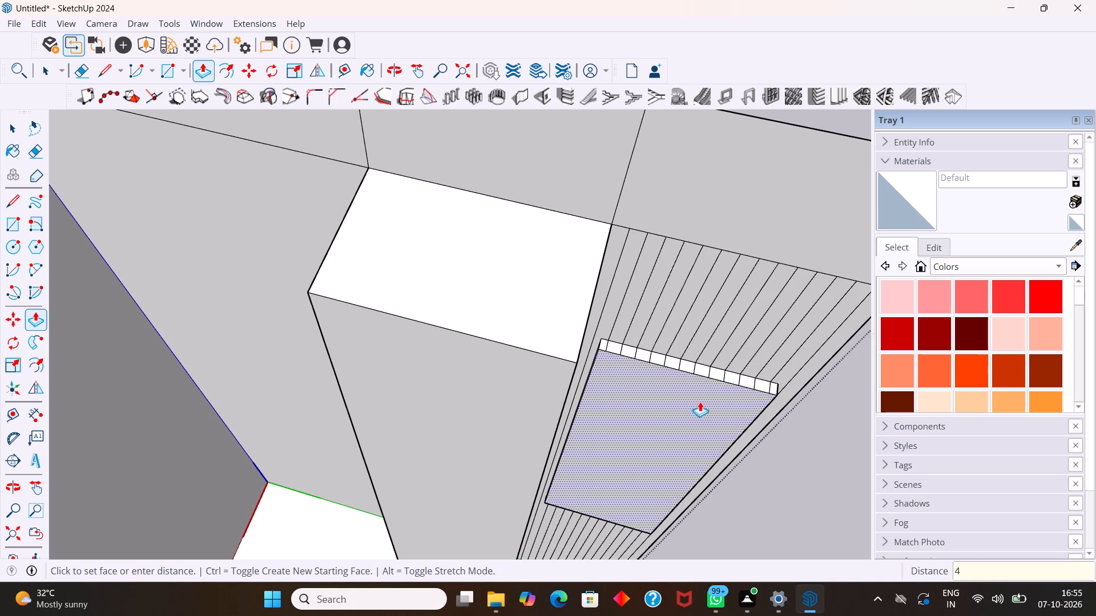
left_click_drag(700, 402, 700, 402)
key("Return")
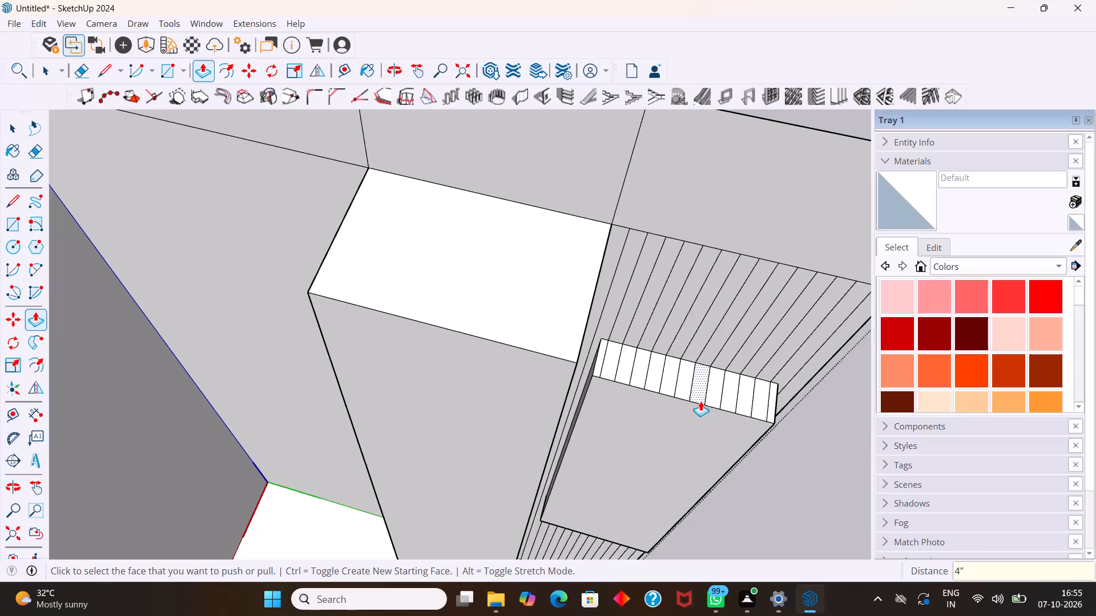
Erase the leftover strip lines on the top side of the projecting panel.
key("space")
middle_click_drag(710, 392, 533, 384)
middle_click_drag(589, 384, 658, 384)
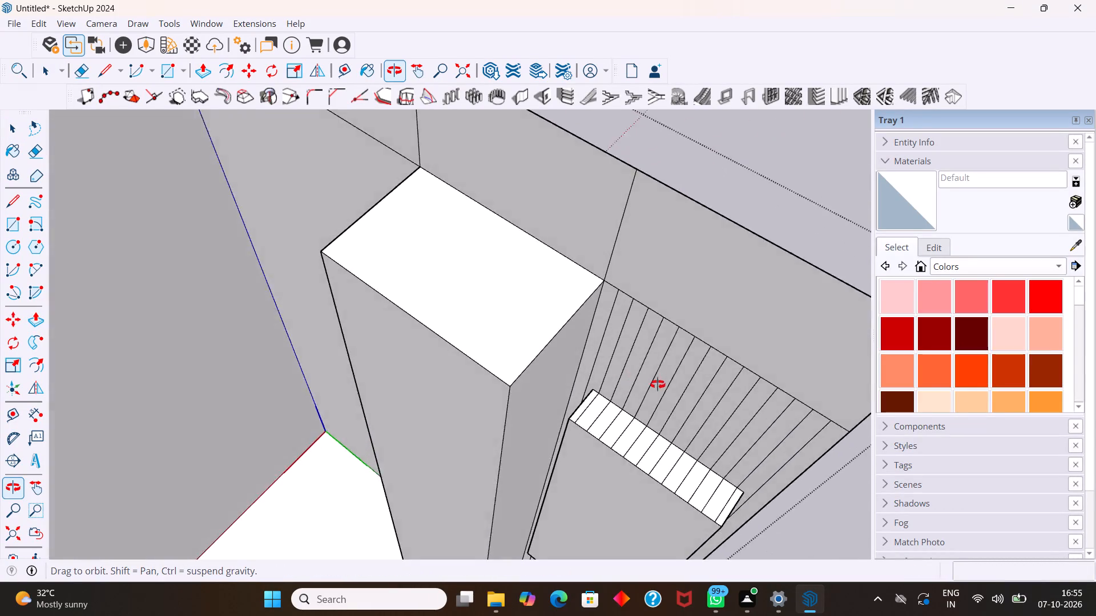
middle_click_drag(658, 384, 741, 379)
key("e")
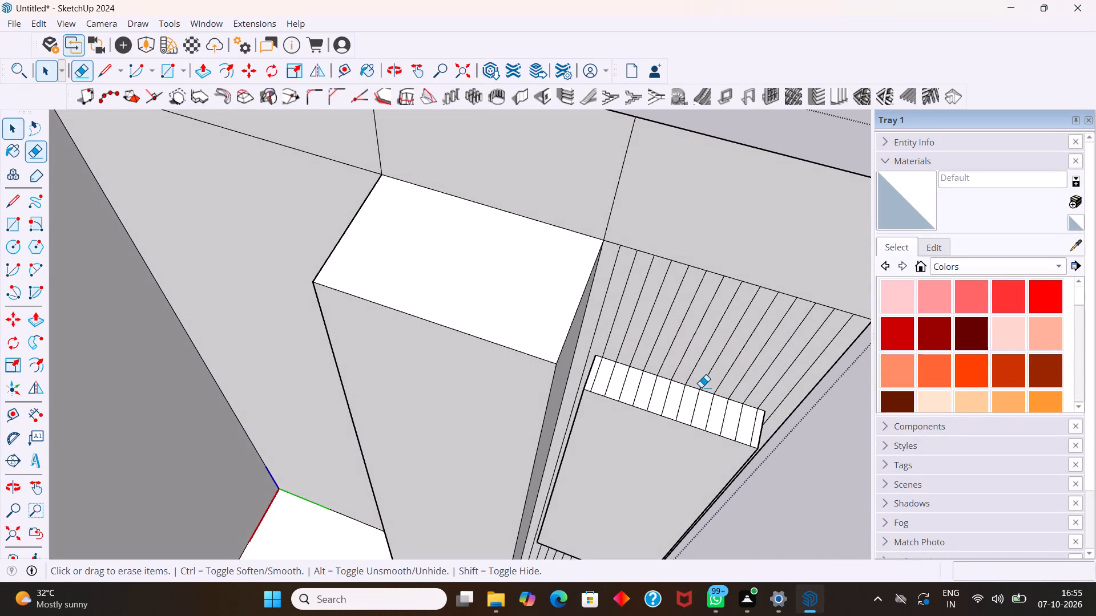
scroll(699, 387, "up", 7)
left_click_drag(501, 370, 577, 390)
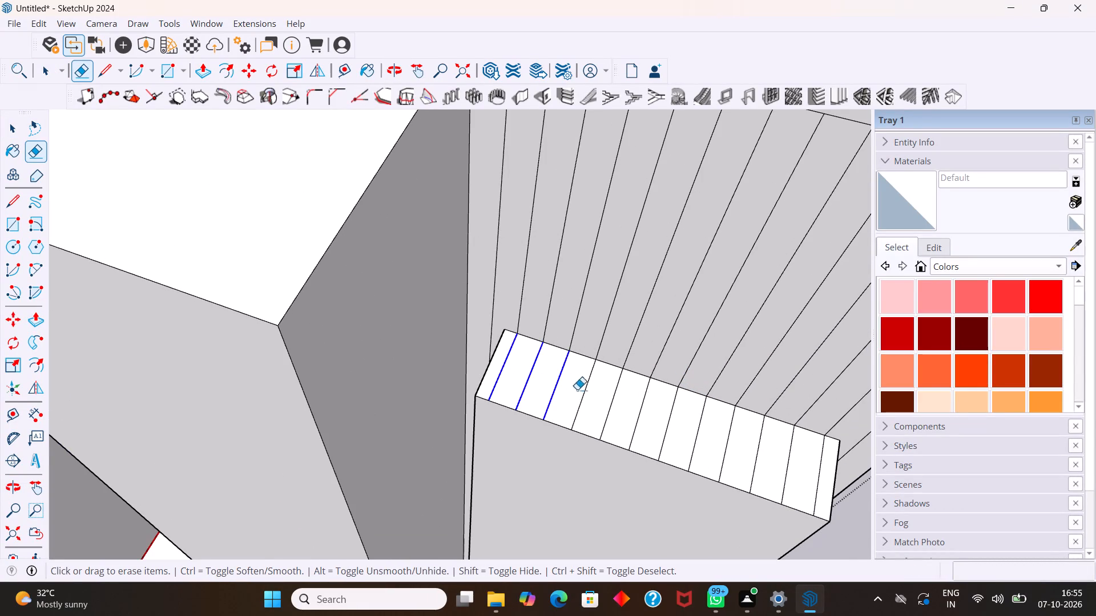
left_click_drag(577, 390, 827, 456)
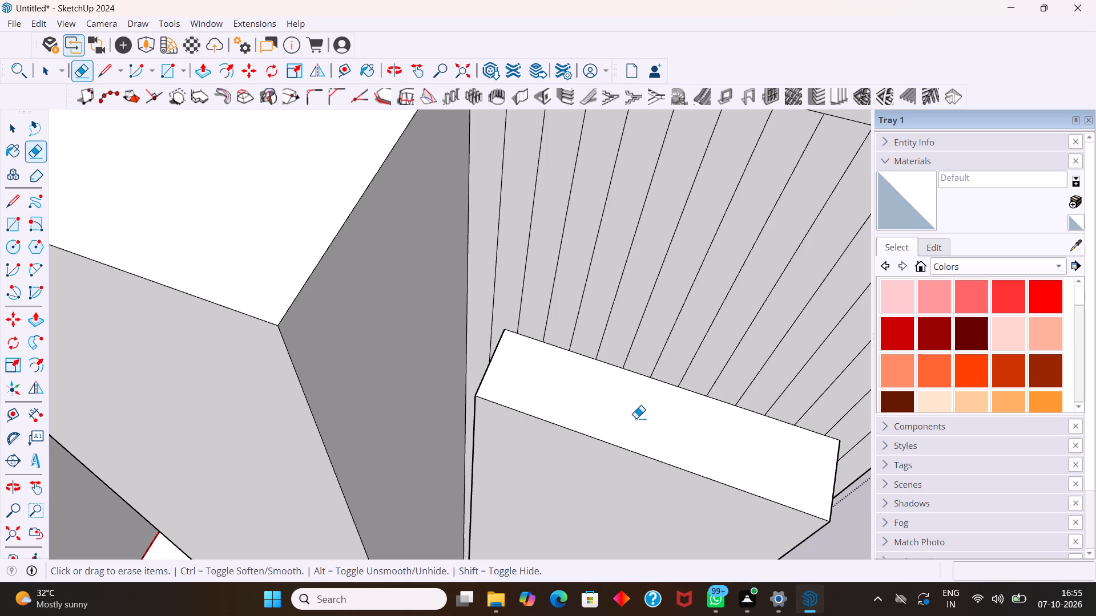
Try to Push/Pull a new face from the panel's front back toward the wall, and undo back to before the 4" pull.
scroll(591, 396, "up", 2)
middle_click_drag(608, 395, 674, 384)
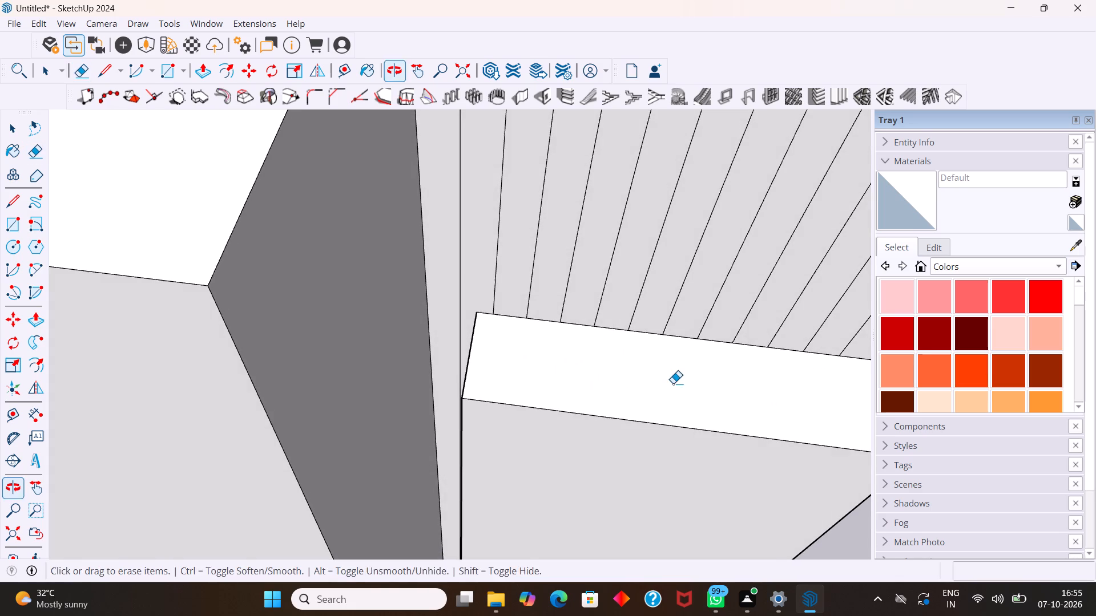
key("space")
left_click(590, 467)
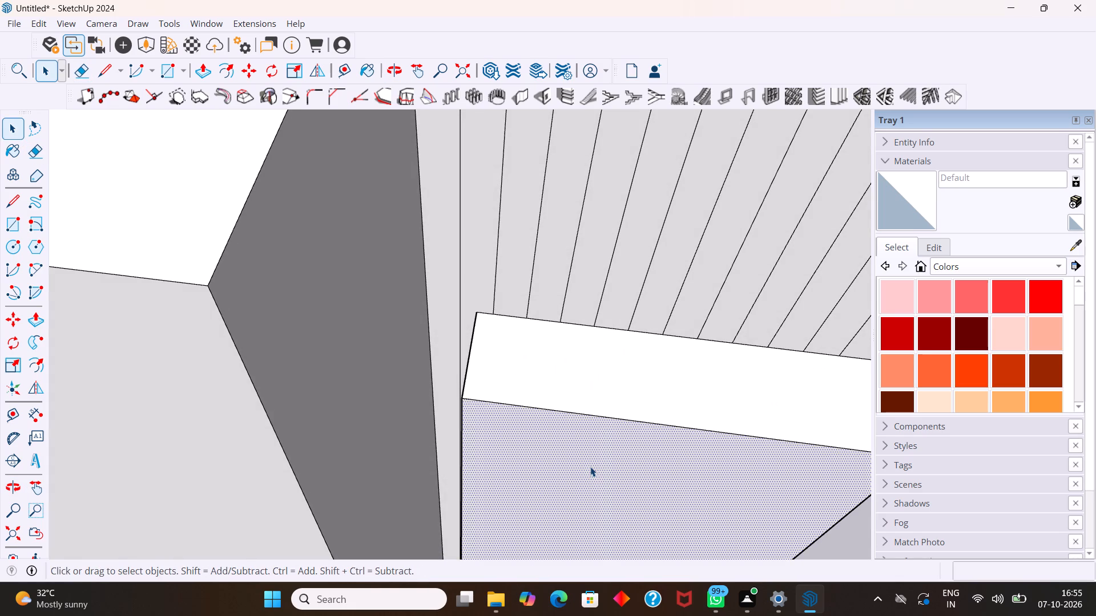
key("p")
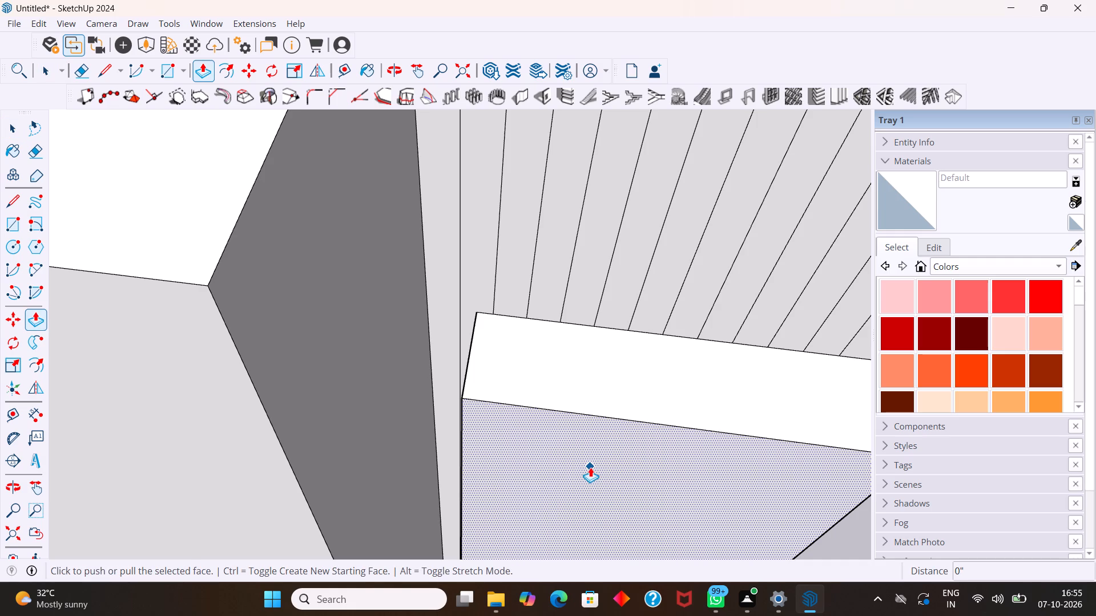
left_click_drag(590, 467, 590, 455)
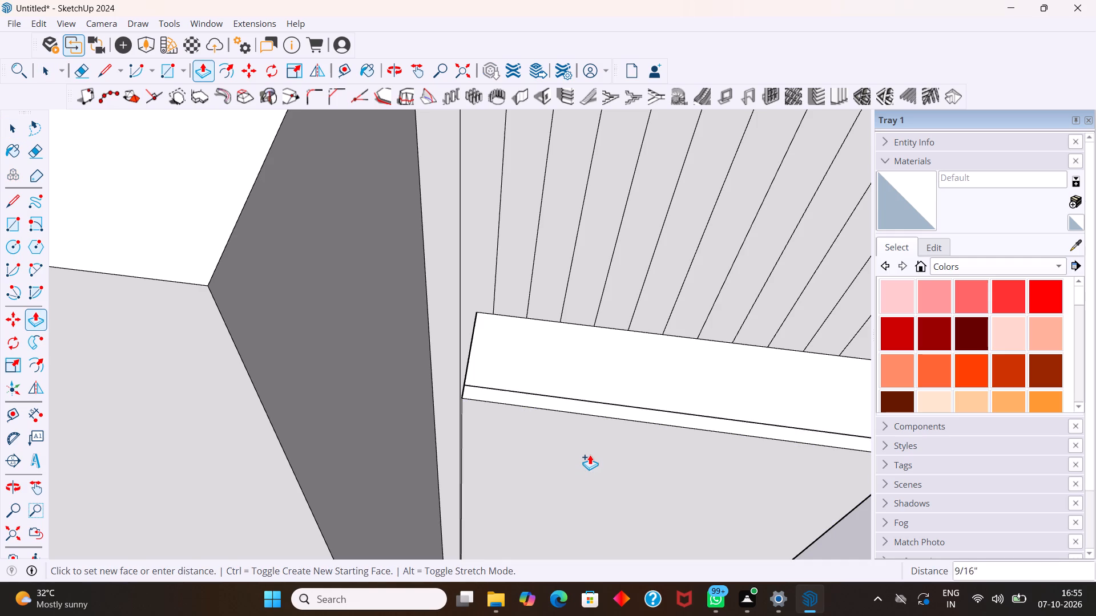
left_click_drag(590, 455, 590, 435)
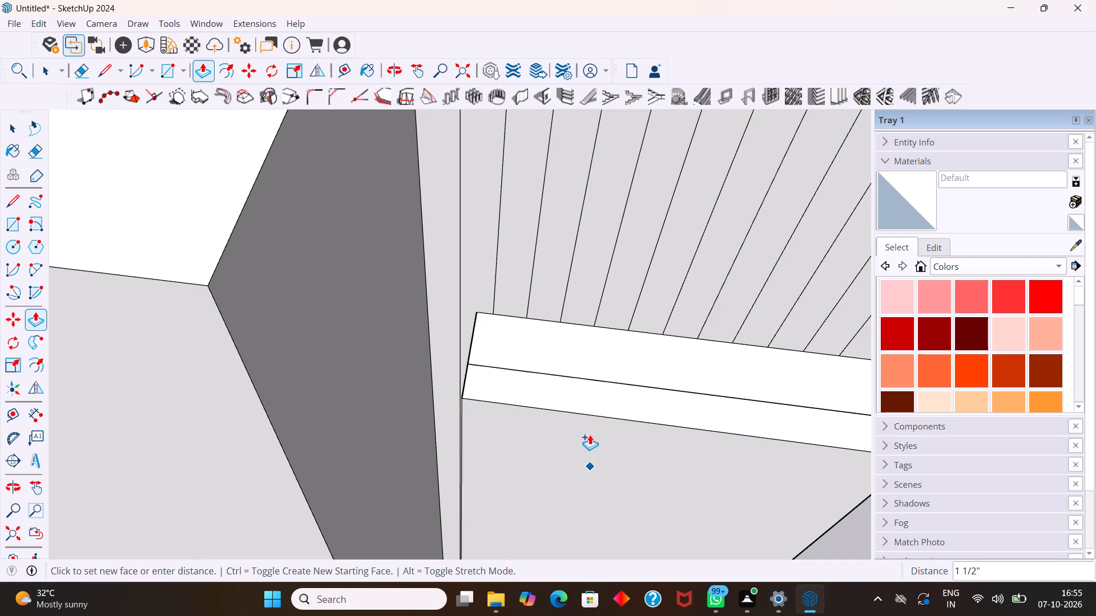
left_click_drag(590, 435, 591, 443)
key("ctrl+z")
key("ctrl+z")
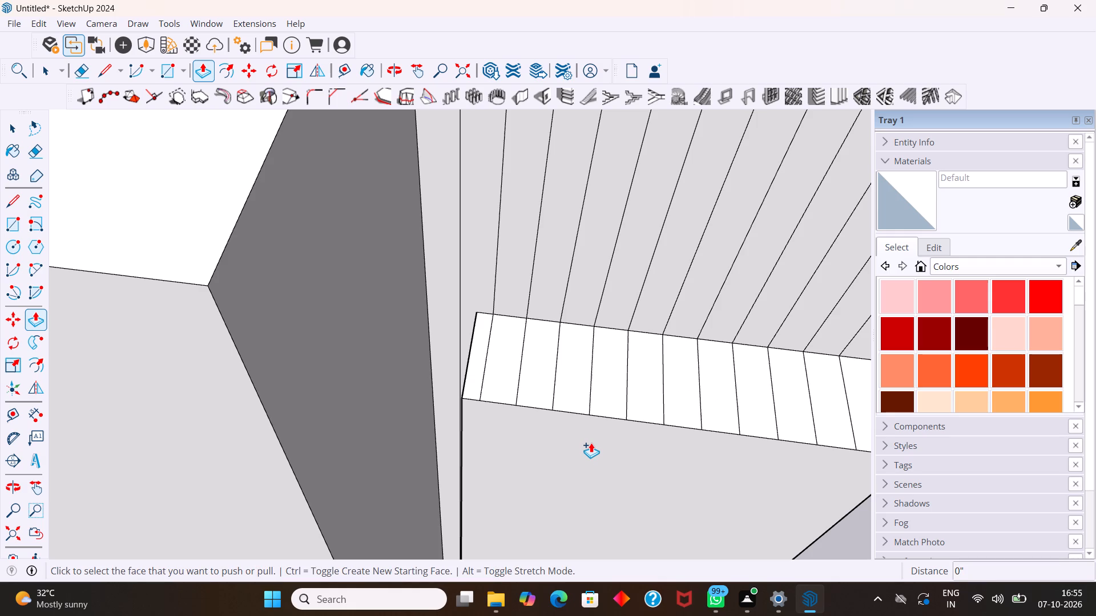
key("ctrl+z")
Push/Pull the 4' high panel's face outward from the strip wall by 2".
key("space")
left_click(591, 441)
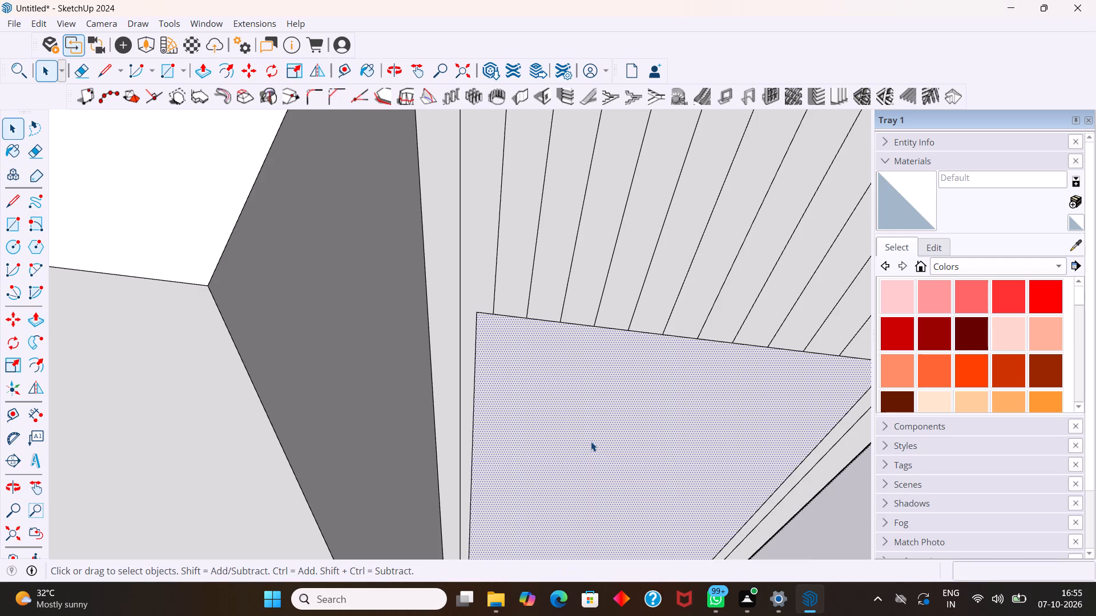
key("p")
left_click_drag(591, 442, 590, 454)
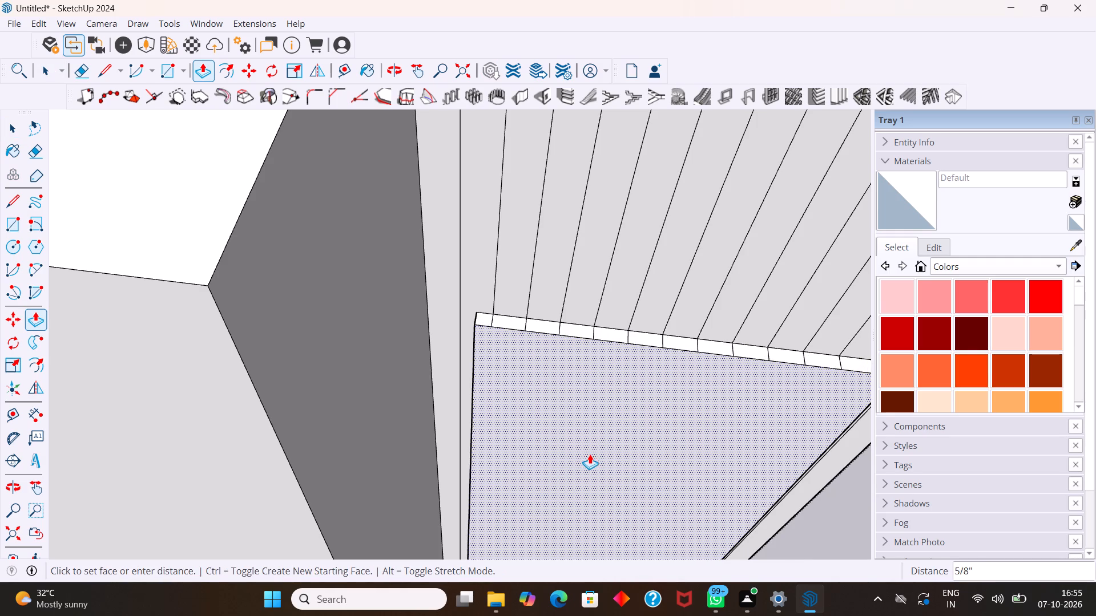
left_click_drag(590, 454, 590, 462)
key("2")
key("Return")
key("space")
Erase all the strip lines on the top side of the projecting panel, undoing any stroke that also removes its edges.
scroll(557, 416, "up", 3)
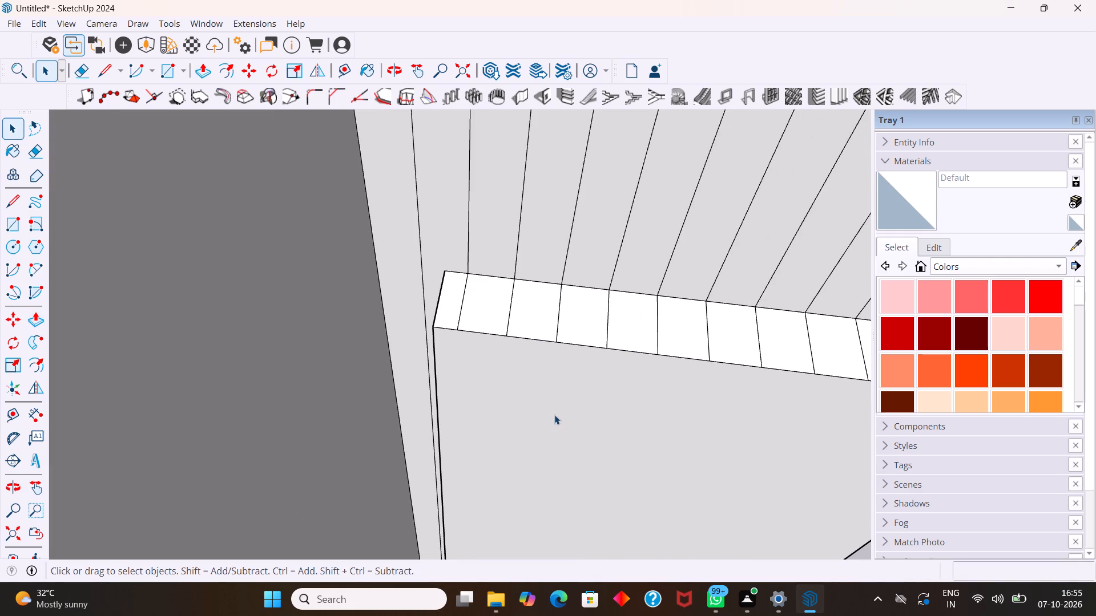
key("e")
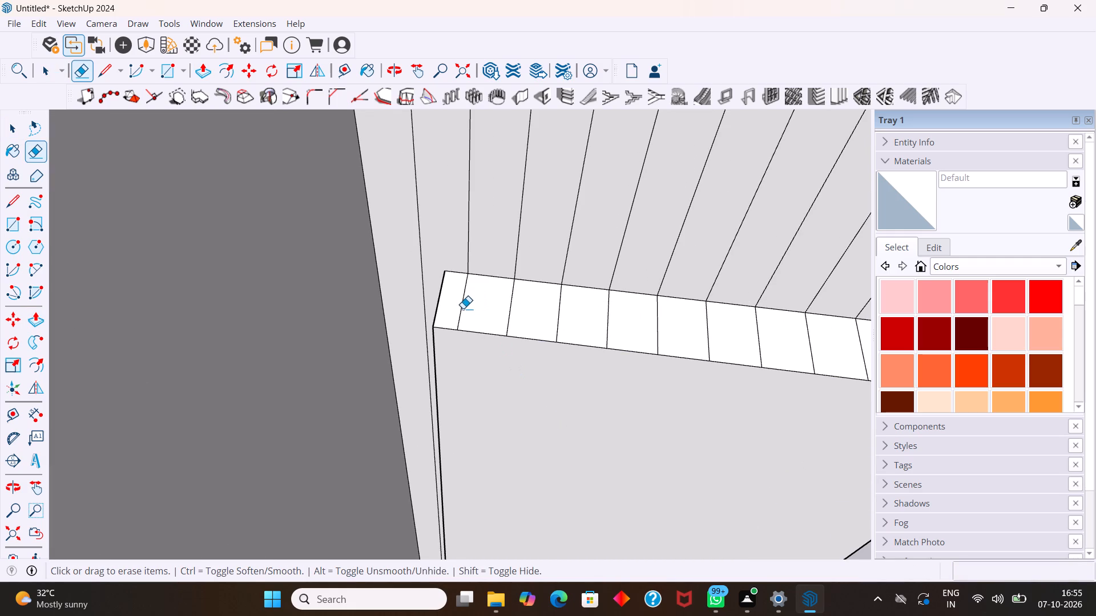
left_click_drag(462, 309, 721, 333)
scroll(722, 331, "down", 5)
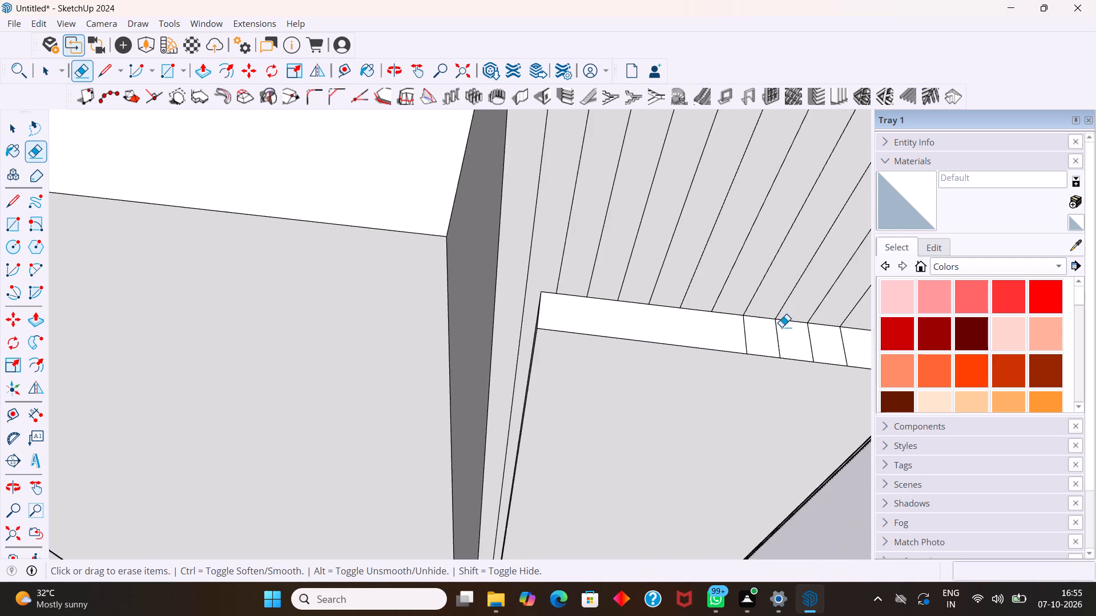
scroll(794, 323, "down", 10)
scroll(848, 346, "up", 4)
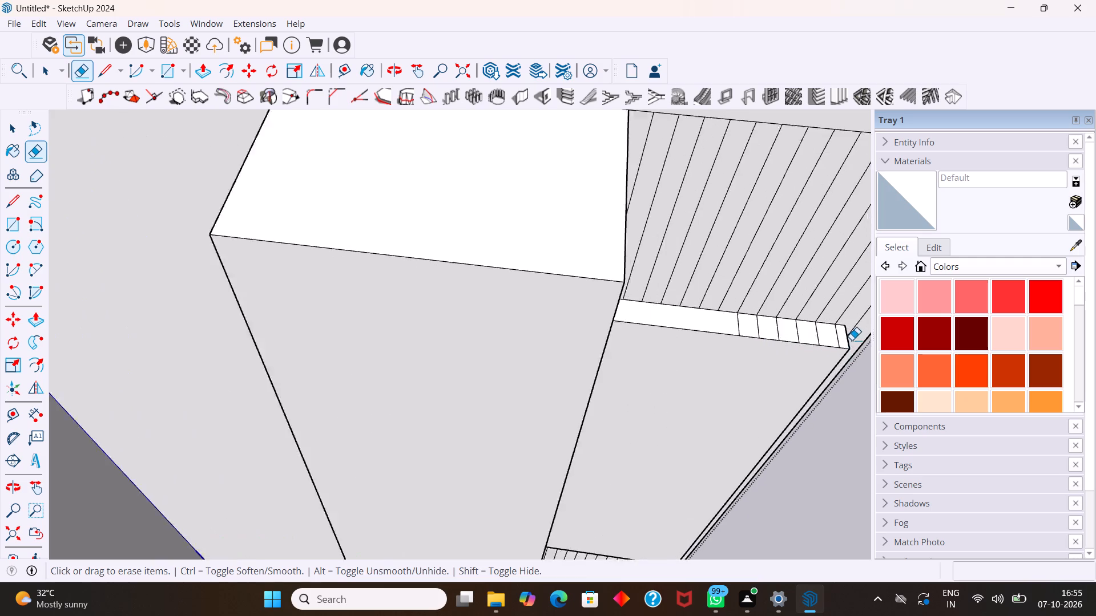
scroll(852, 340, "up", 6)
left_click_drag(833, 335, 760, 350)
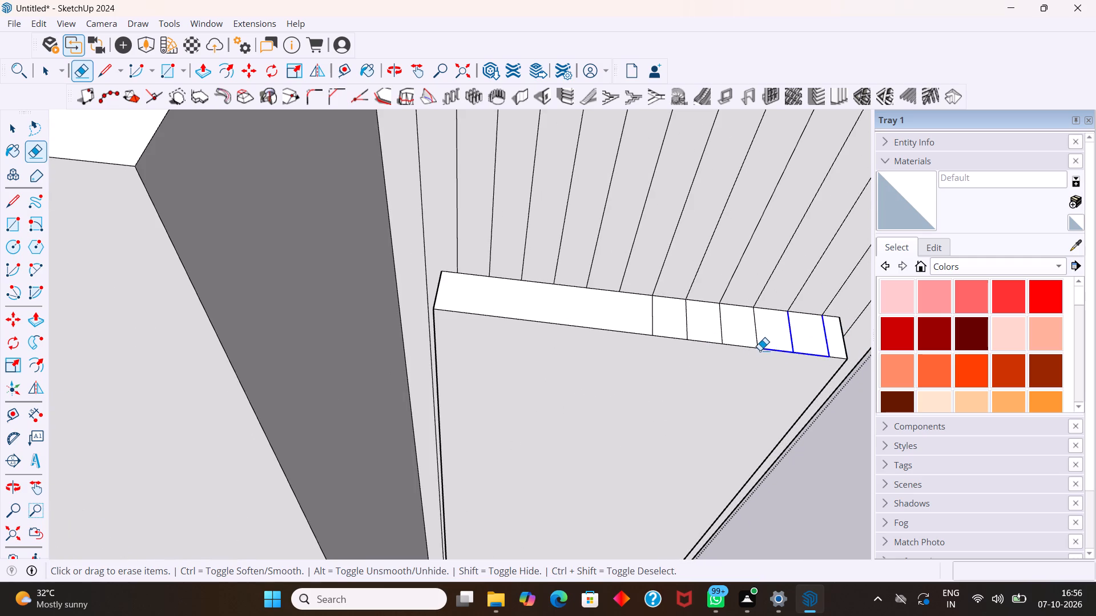
left_click_drag(760, 350, 652, 329)
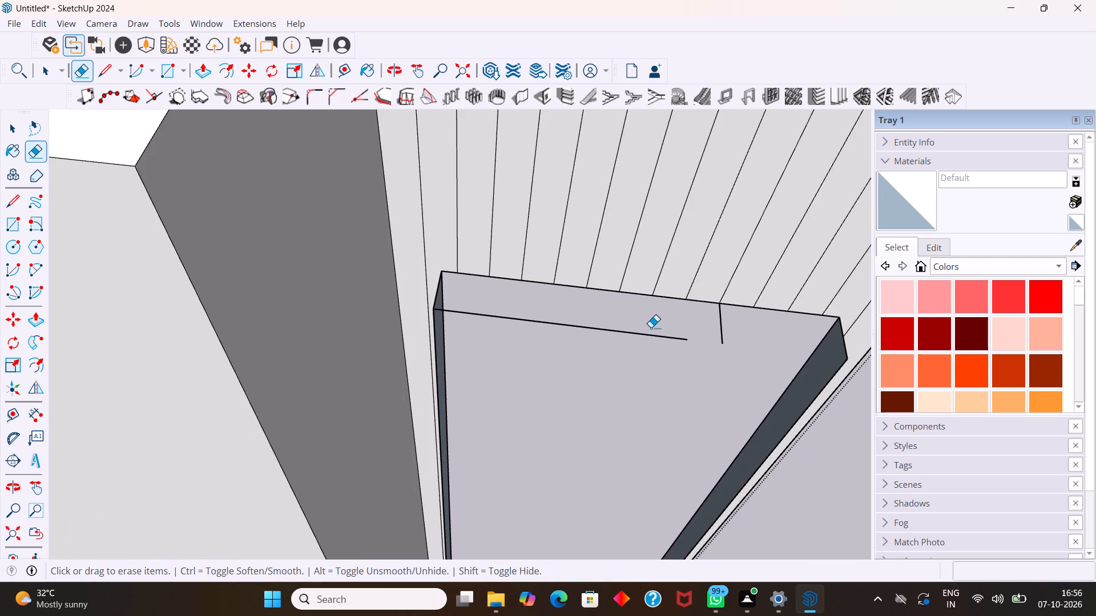
key("ctrl+z")
left_click_drag(646, 319, 775, 326)
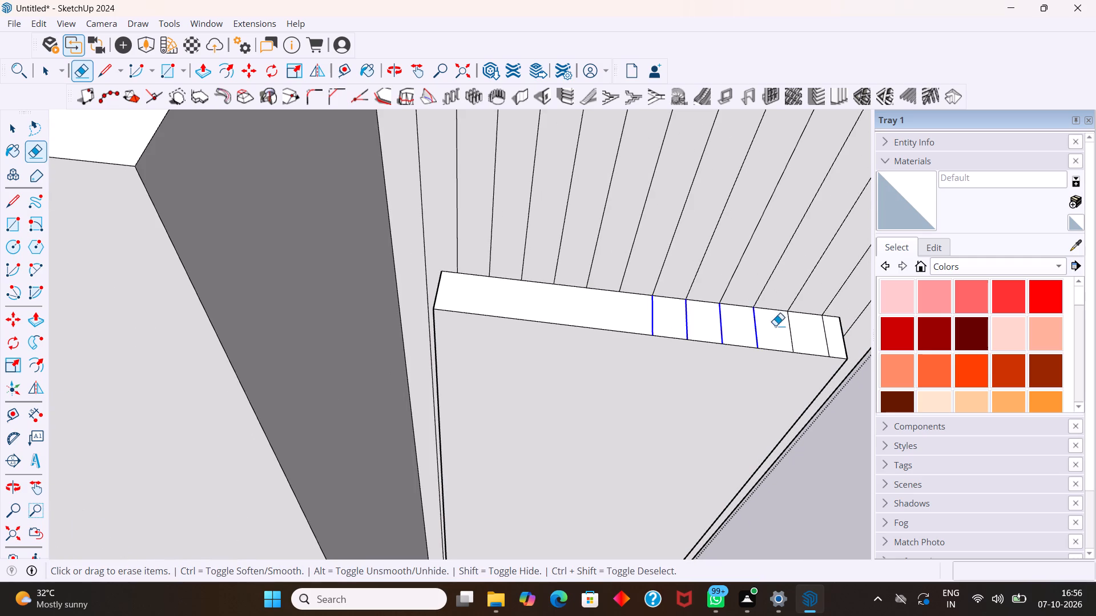
left_click_drag(775, 326, 824, 336)
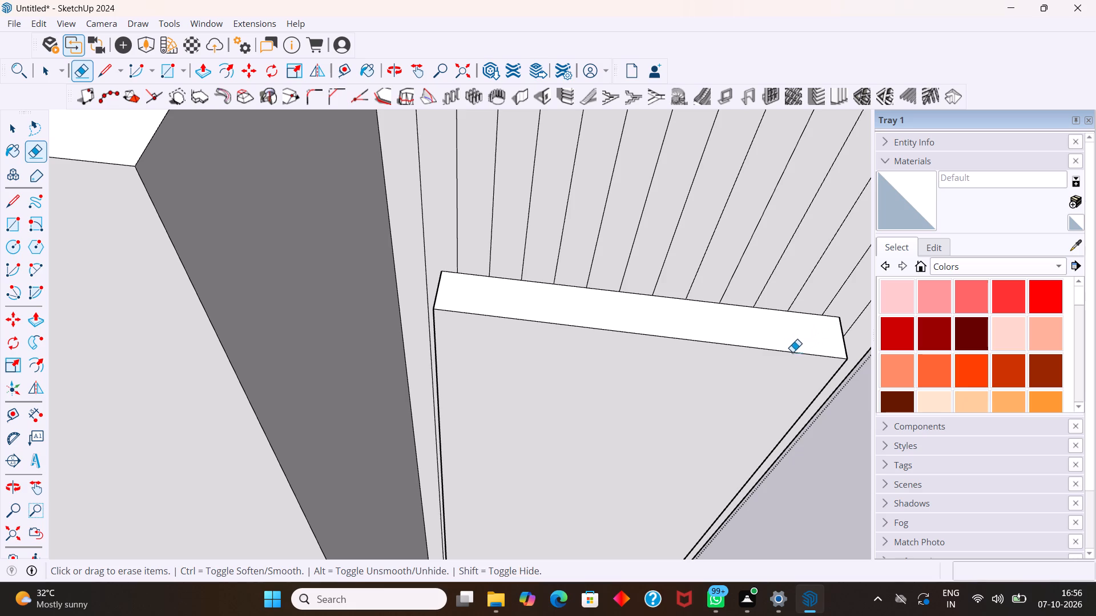
key("space")
Erase the strip lines crossing the underside of the projecting panel, keeping its outline edges.
scroll(767, 372, "down", 2)
scroll(767, 372, "up", 1)
scroll(767, 372, "down", 12)
scroll(648, 533, "up", 4)
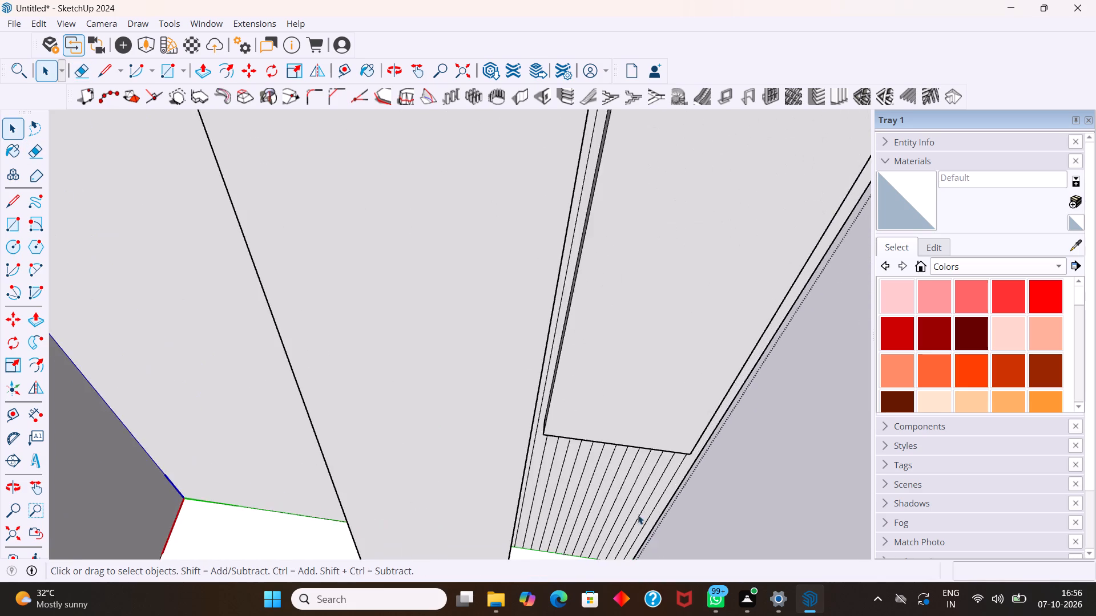
middle_click_drag(628, 493, 579, 245)
scroll(553, 176, "up", 3)
scroll(547, 171, "down", 9)
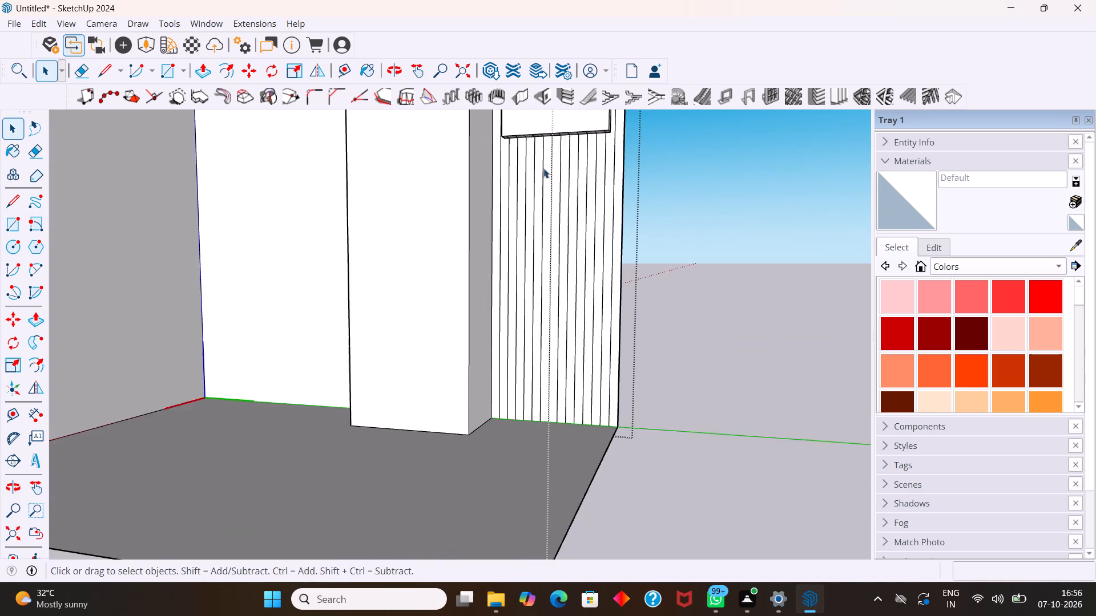
scroll(543, 168, "down", 11)
middle_click_drag(590, 264, 571, 185)
scroll(559, 173, "up", 5)
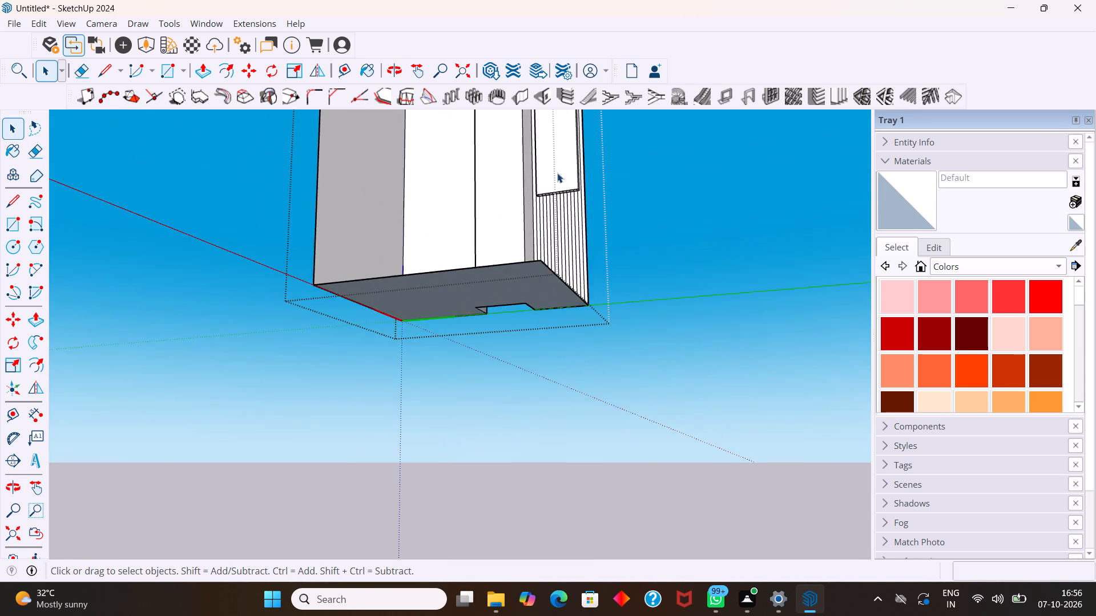
scroll(557, 173, "up", 17)
middle_click_drag(570, 217, 535, 169)
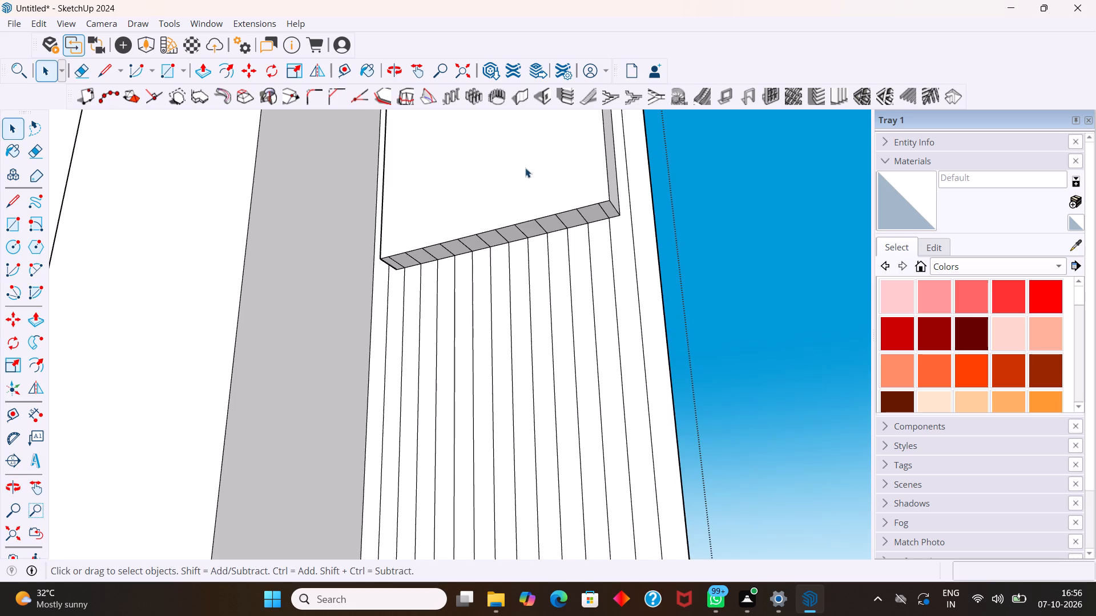
key("e")
scroll(495, 189, "up", 8)
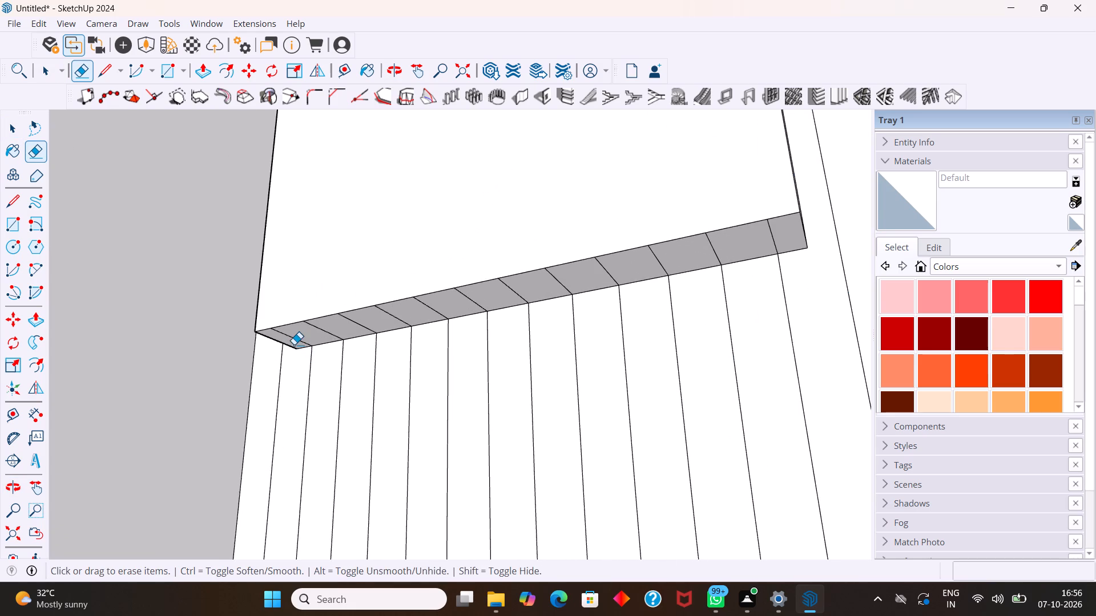
left_click_drag(292, 343, 401, 319)
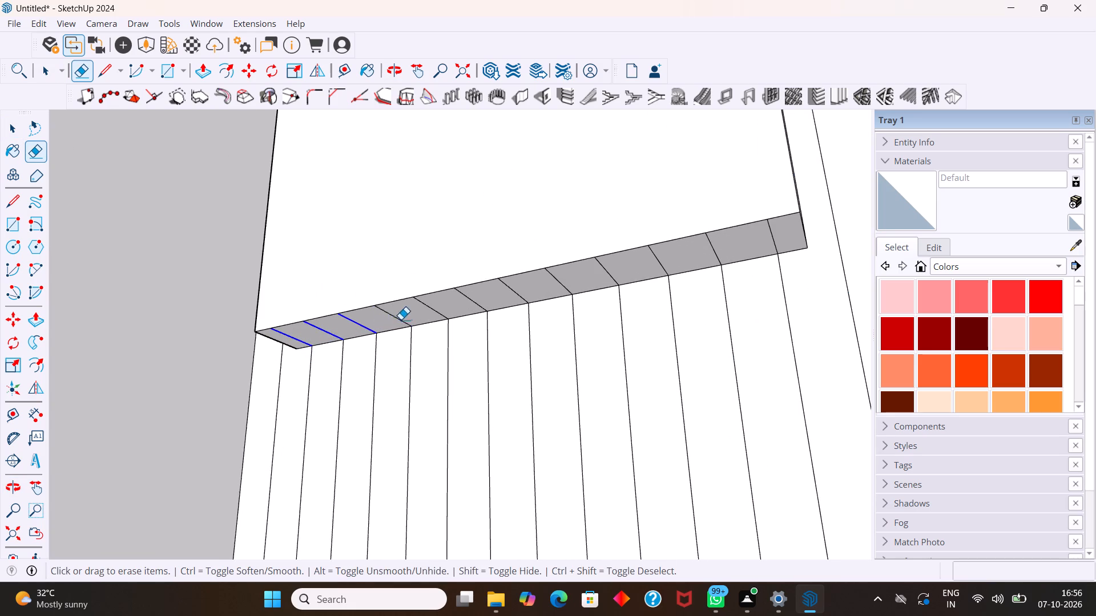
left_click_drag(401, 319, 766, 236)
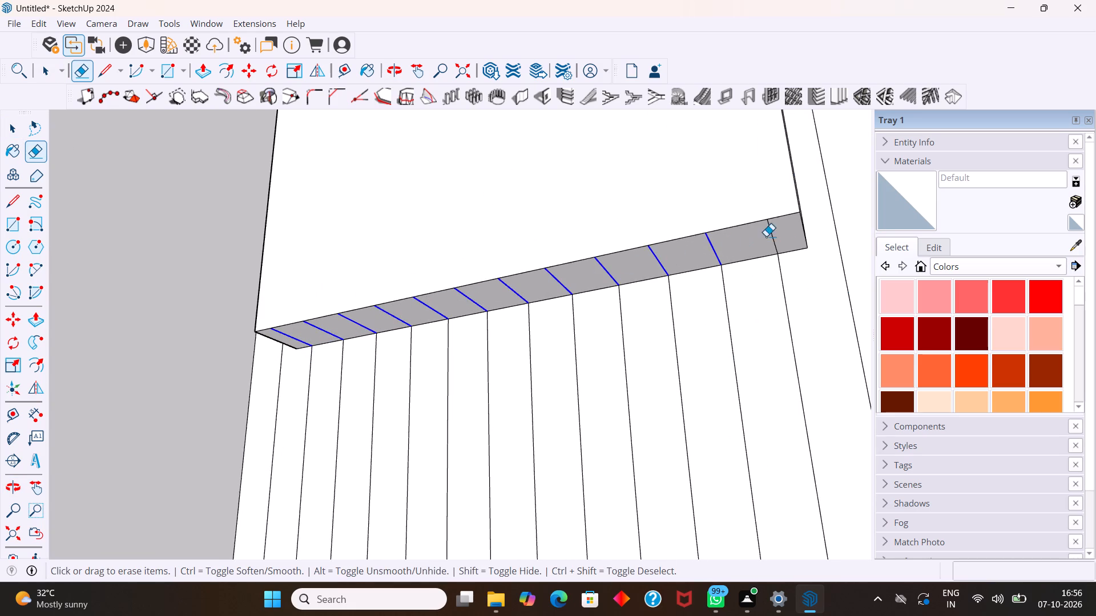
left_click_drag(766, 236, 783, 232)
key("space")
Push/Pull the projecting panel's front face a further 1" outward as a separate layer.
scroll(658, 221, "down", 12)
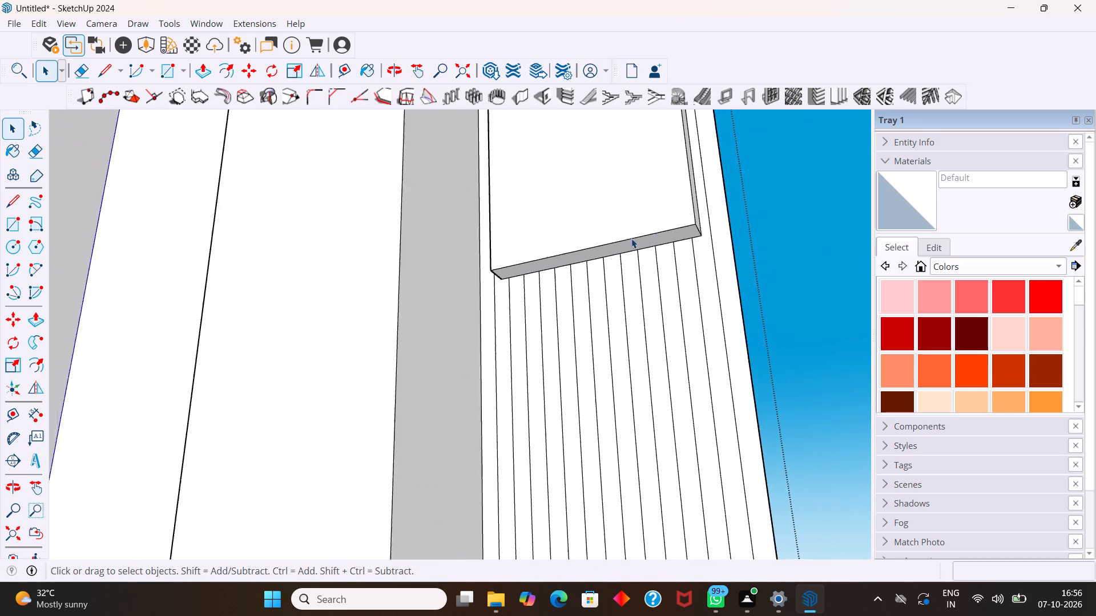
scroll(631, 238, "down", 3)
left_click(593, 197)
scroll(593, 196, "up", 2)
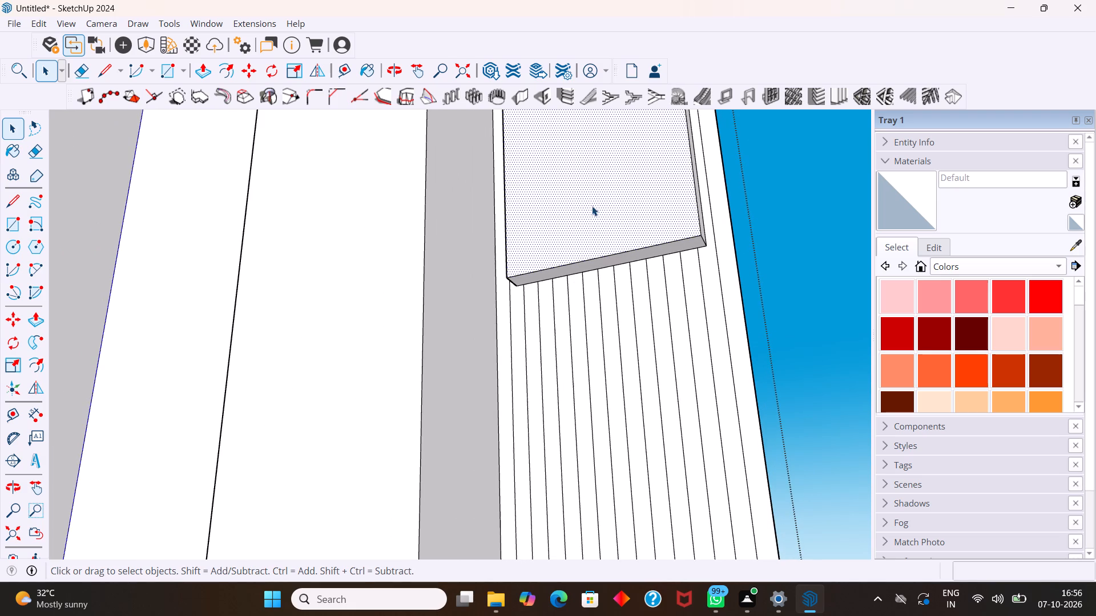
key("p")
left_click_drag(586, 202, 595, 206)
key("1")
key("Return")
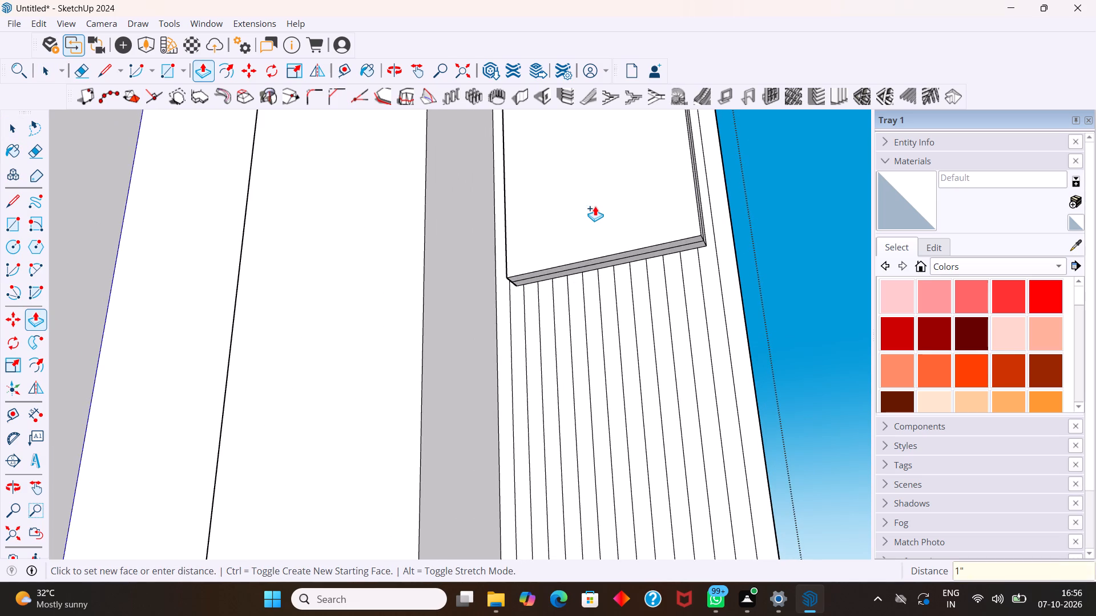
left_click_drag(595, 206, 595, 209)
key("space")
Push/Pull the rear band on the panel's top side inward by 0.2", behind the new front layer.
scroll(586, 206, "down", 5)
middle_click_drag(578, 210, 601, 299)
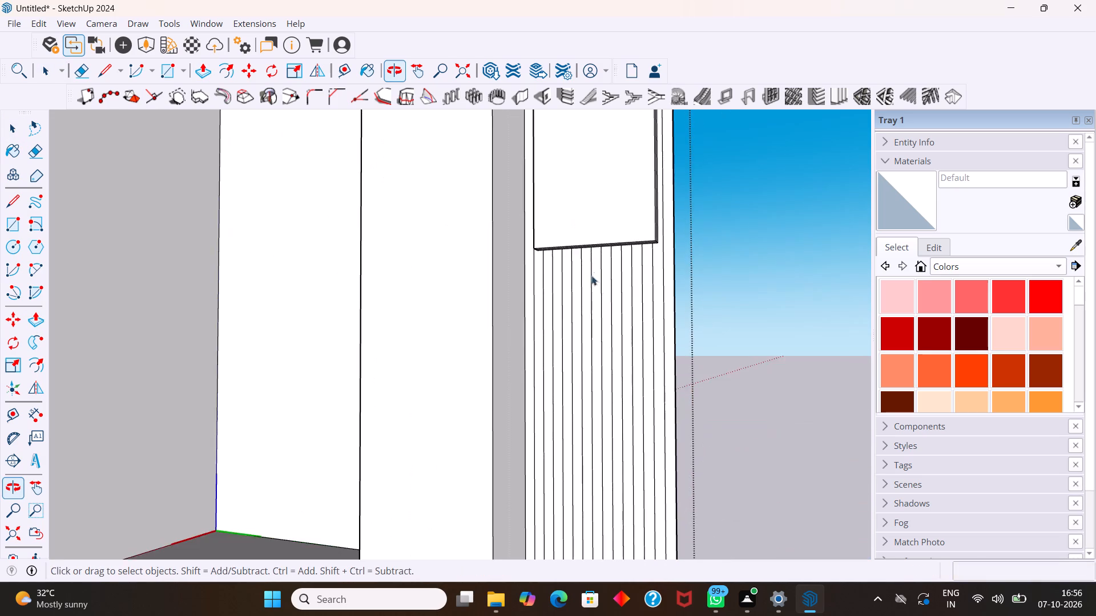
scroll(586, 265, "down", 20)
scroll(586, 265, "down", 3)
scroll(587, 152, "up", 9)
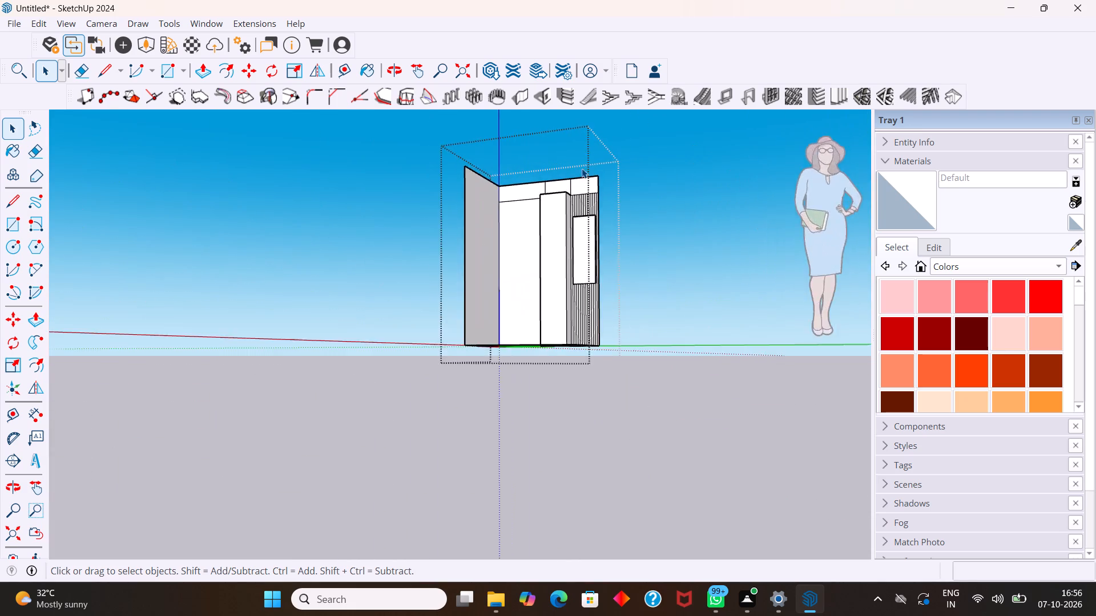
scroll(582, 168, "up", 13)
middle_click_drag(579, 212, 715, 271)
scroll(651, 267, "up", 9)
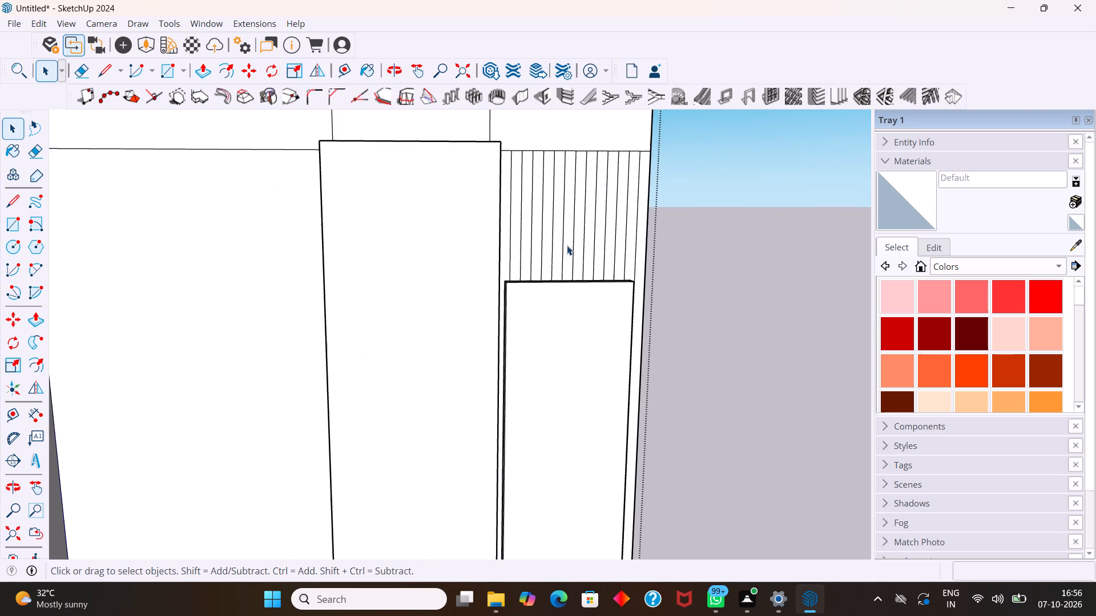
middle_click_drag(563, 240, 559, 375)
scroll(524, 302, "up", 17)
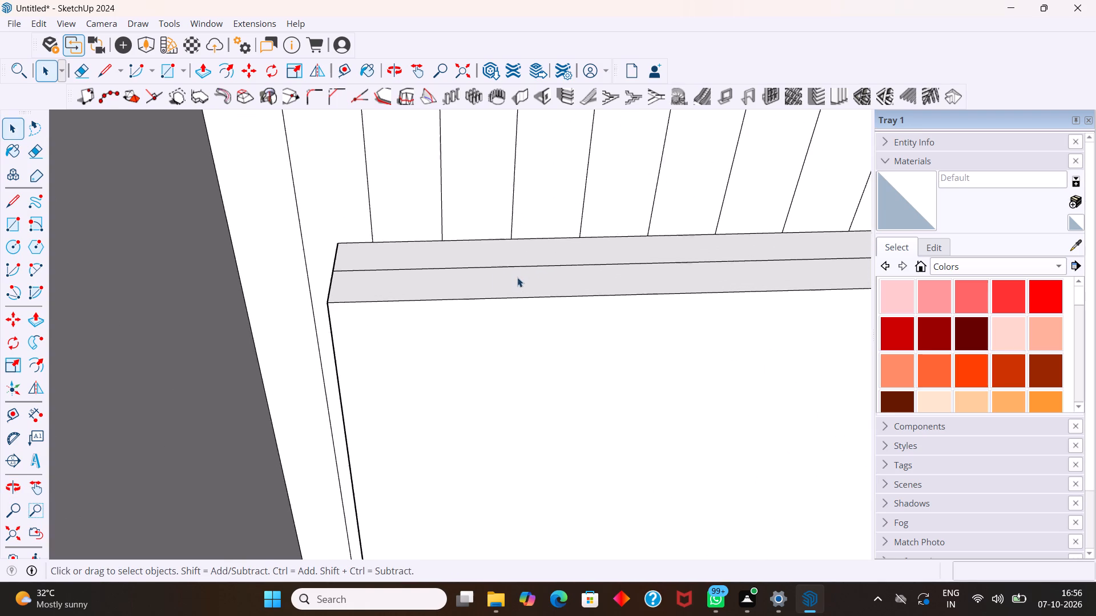
middle_click_drag(513, 273, 534, 345)
left_click(470, 248)
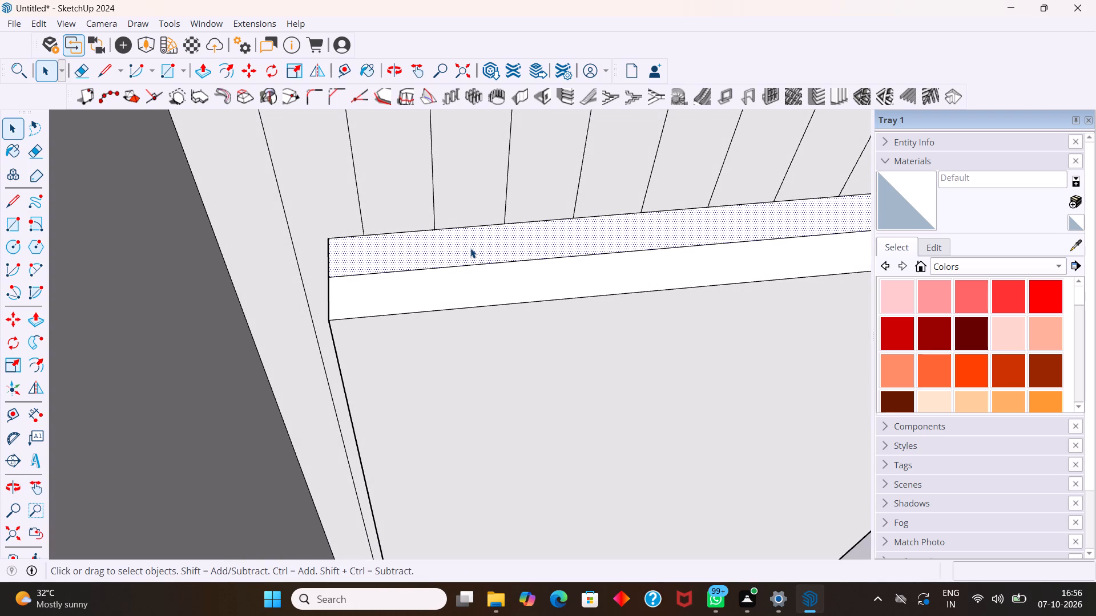
key("p")
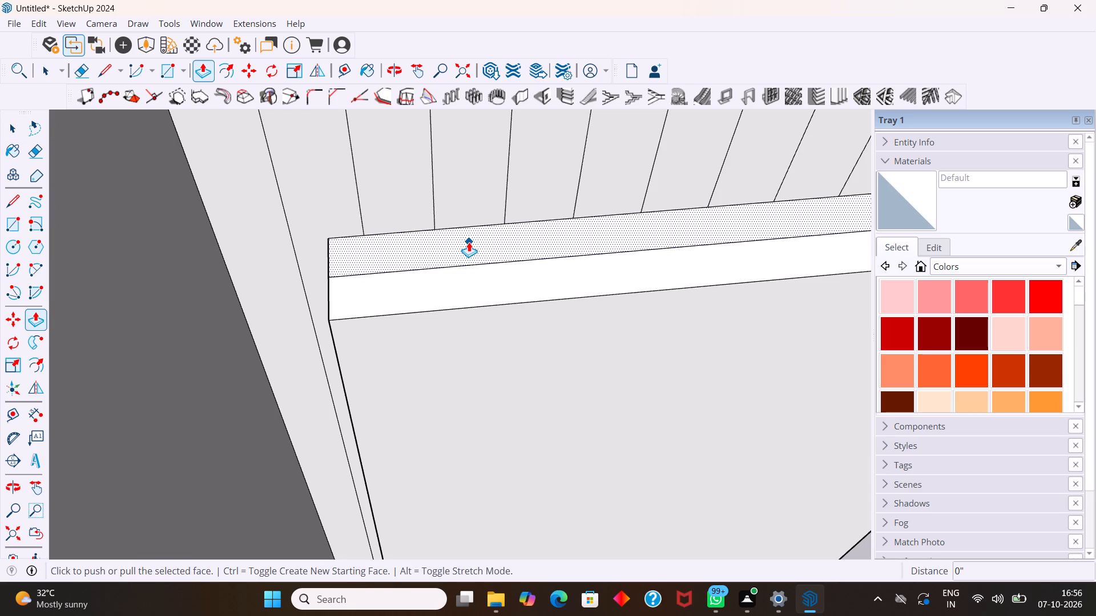
left_click_drag(469, 242, 470, 248)
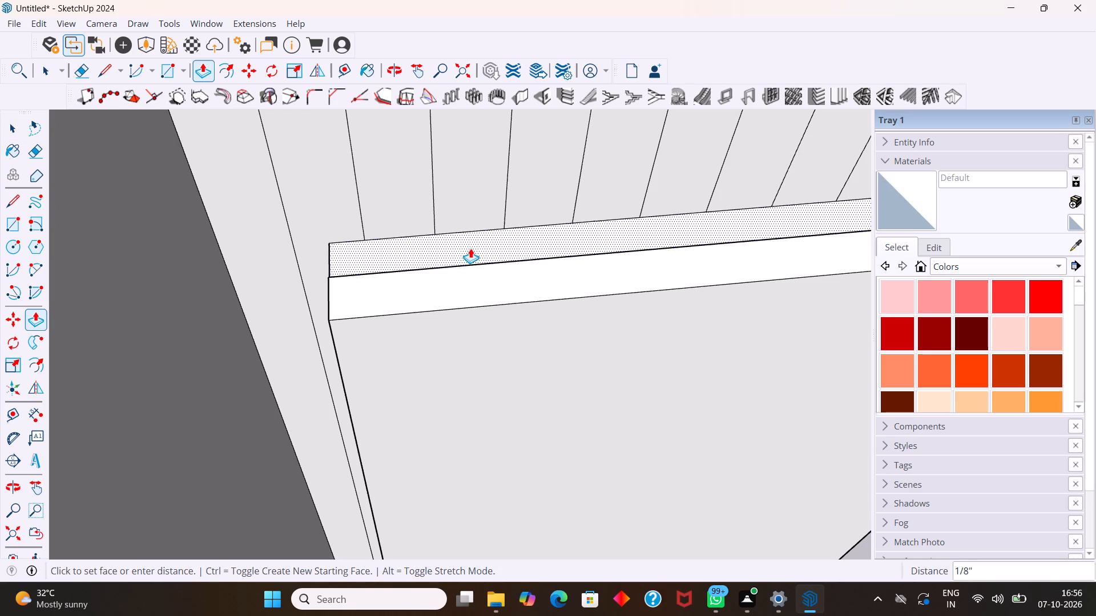
left_click_drag(470, 248, 475, 250)
key("0")
key("period")
key("2")
key("Return")
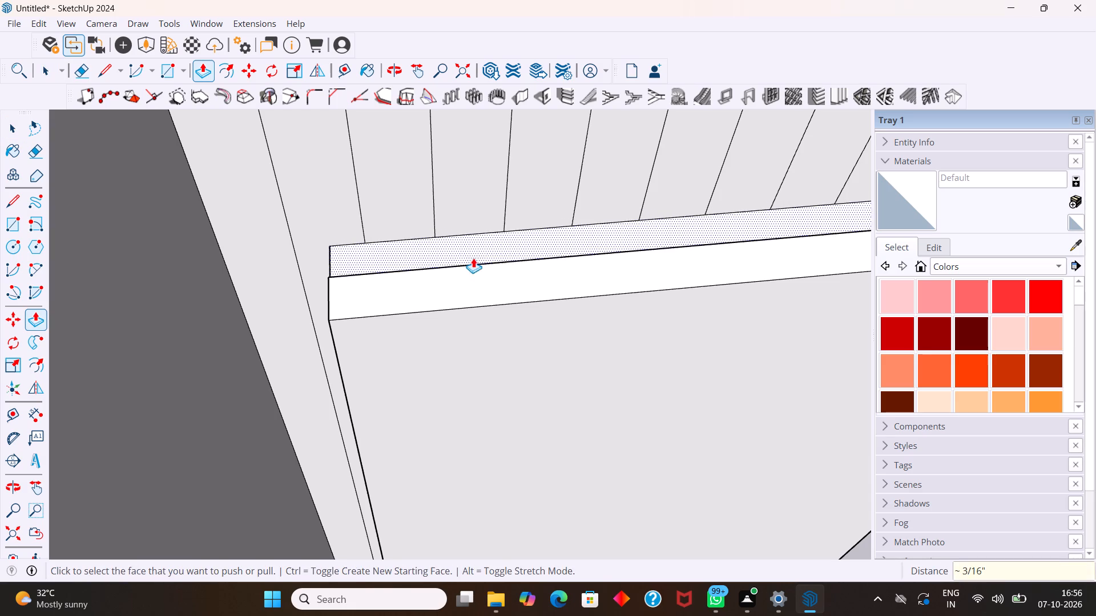
Repeat the 0.2" inward push on the rear bands of the panel's two vertical sides.
middle_click_drag(373, 308, 425, 315)
scroll(294, 341, "up", 3)
middle_click_drag(299, 335, 364, 335)
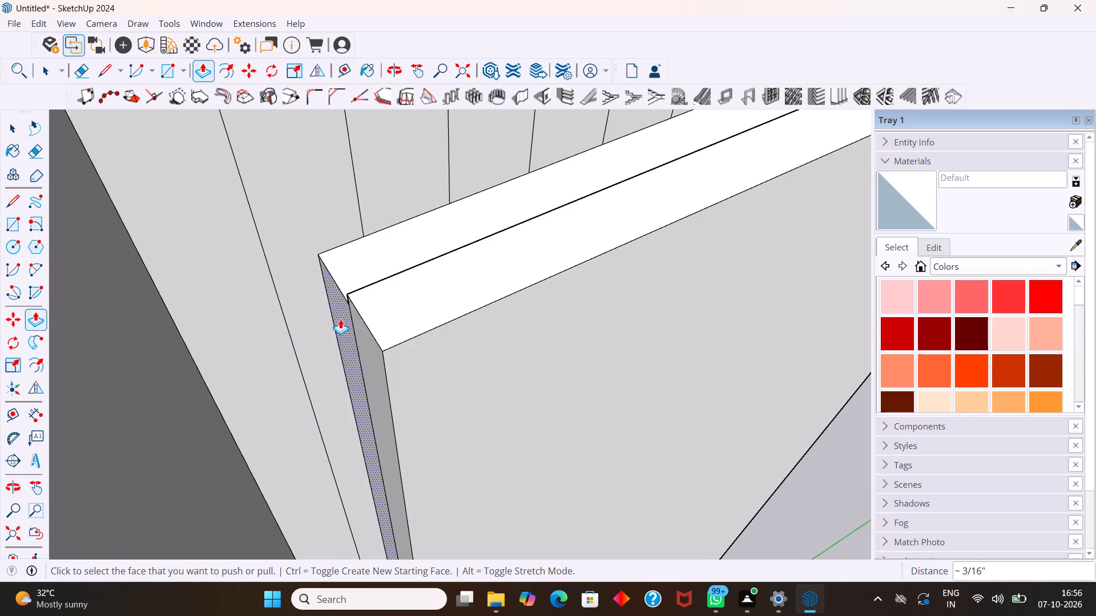
double_click(340, 319)
scroll(357, 316, "down", 9)
scroll(438, 319, "down", 1)
middle_click_drag(478, 327, 309, 355)
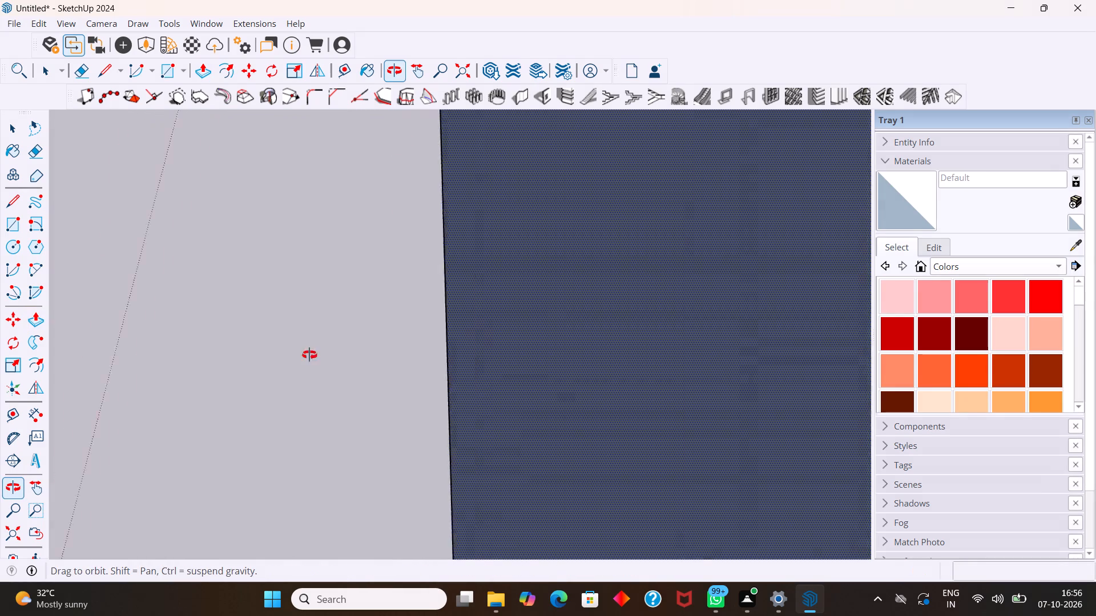
middle_click_drag(309, 355, 292, 356)
scroll(290, 351, "down", 20)
scroll(290, 351, "down", 2)
scroll(555, 322, "down", 4)
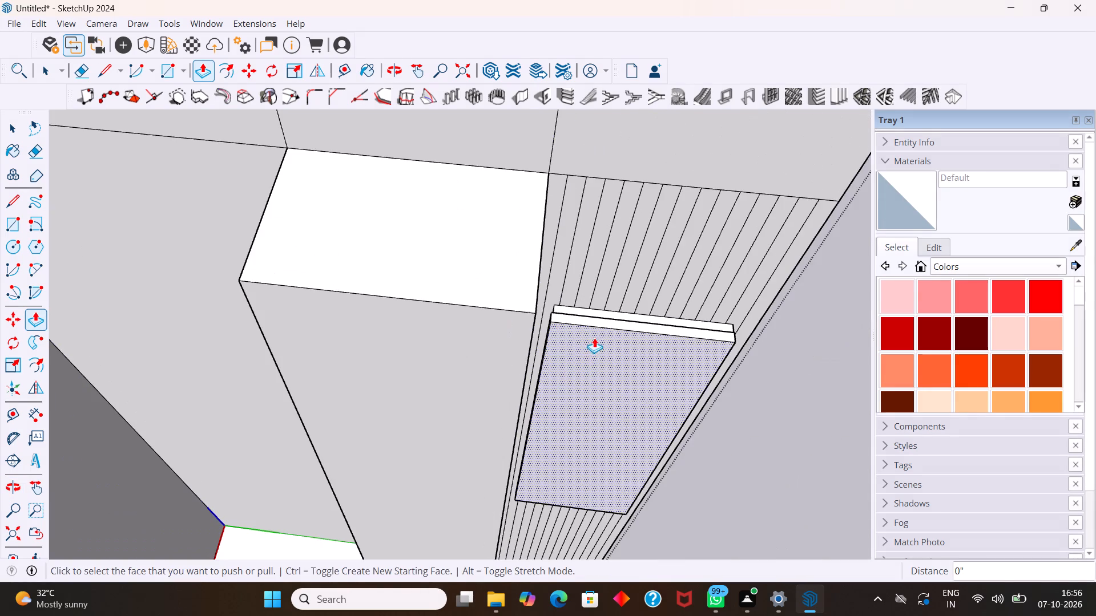
scroll(773, 331, "up", 9)
middle_click_drag(751, 342, 589, 387)
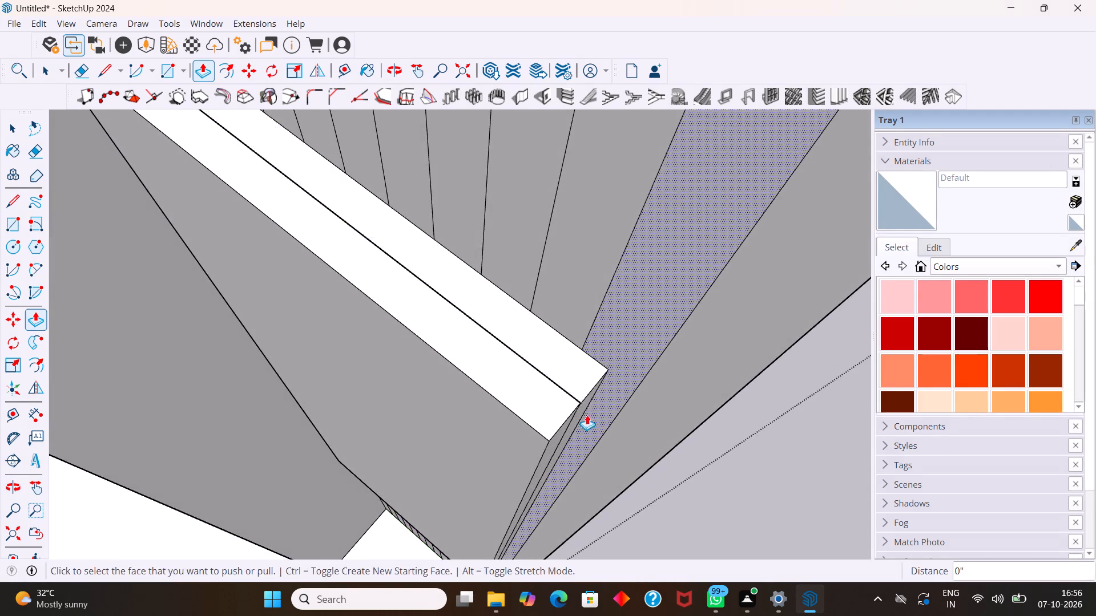
middle_click_drag(587, 415, 486, 342)
scroll(483, 340, "up", 1)
double_click(559, 407)
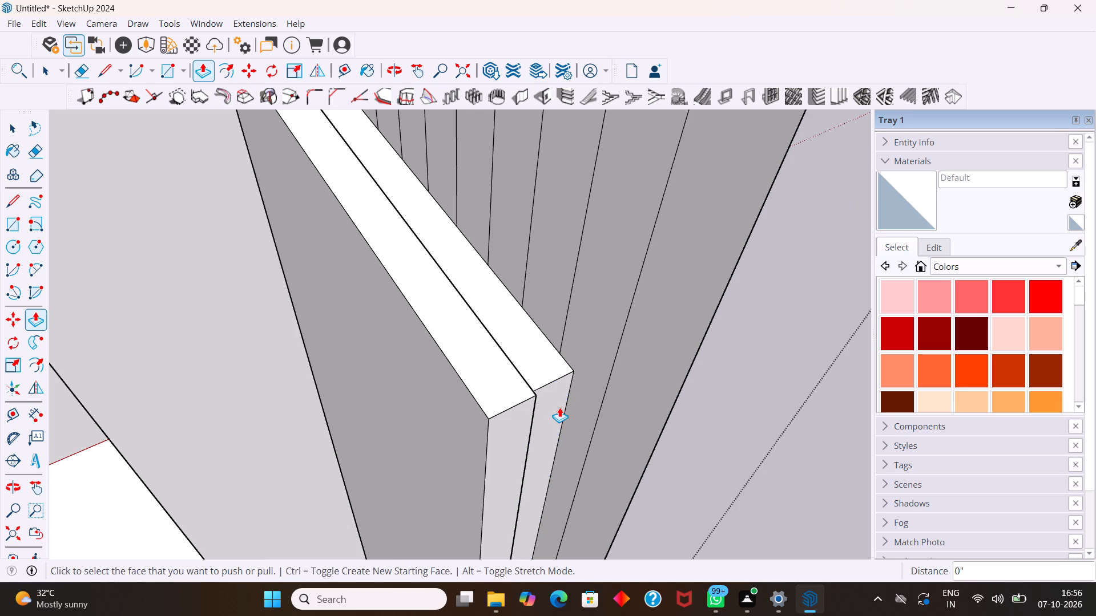
Repeat the 0.2" inward push on the rear band of the panel's underside, undoing the misapplied first attempt.
scroll(537, 437, "down", 9)
middle_click_drag(352, 427, 506, 264)
scroll(509, 260, "down", 8)
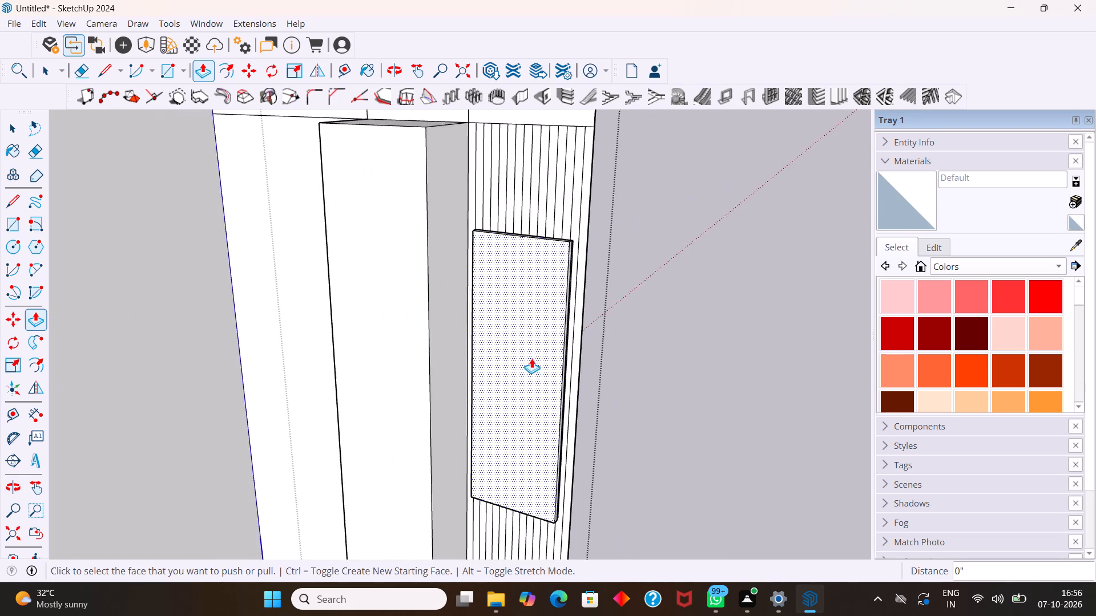
scroll(531, 358, "down", 6)
middle_click_drag(529, 477, 531, 331)
scroll(553, 550, "up", 4)
scroll(542, 502, "up", 3)
middle_click_drag(524, 479, 509, 309)
scroll(510, 310, "up", 1)
scroll(556, 452, "up", 12)
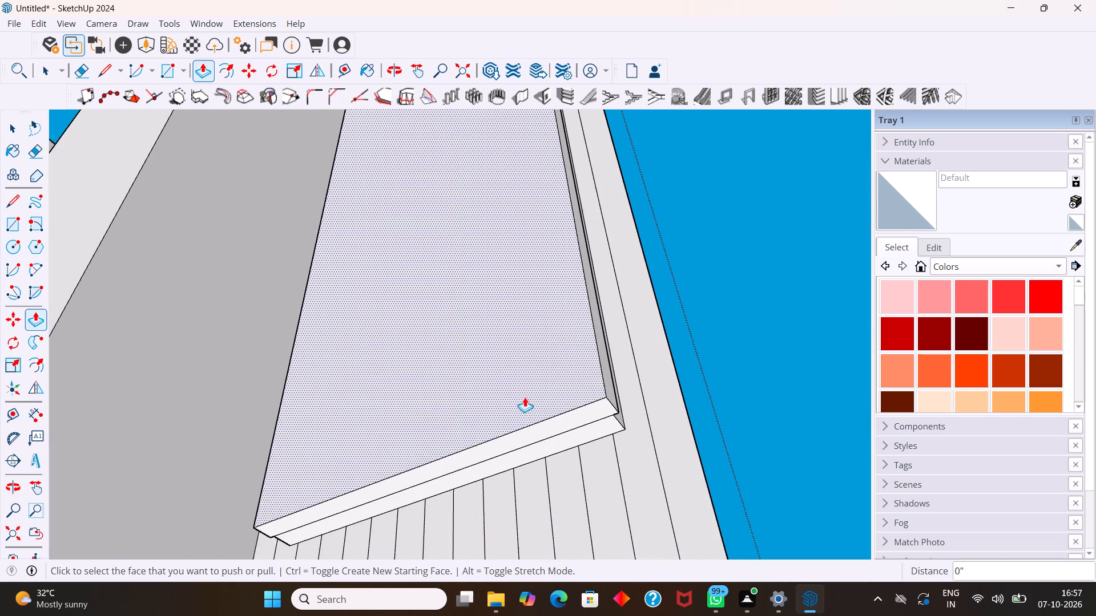
double_click(534, 444)
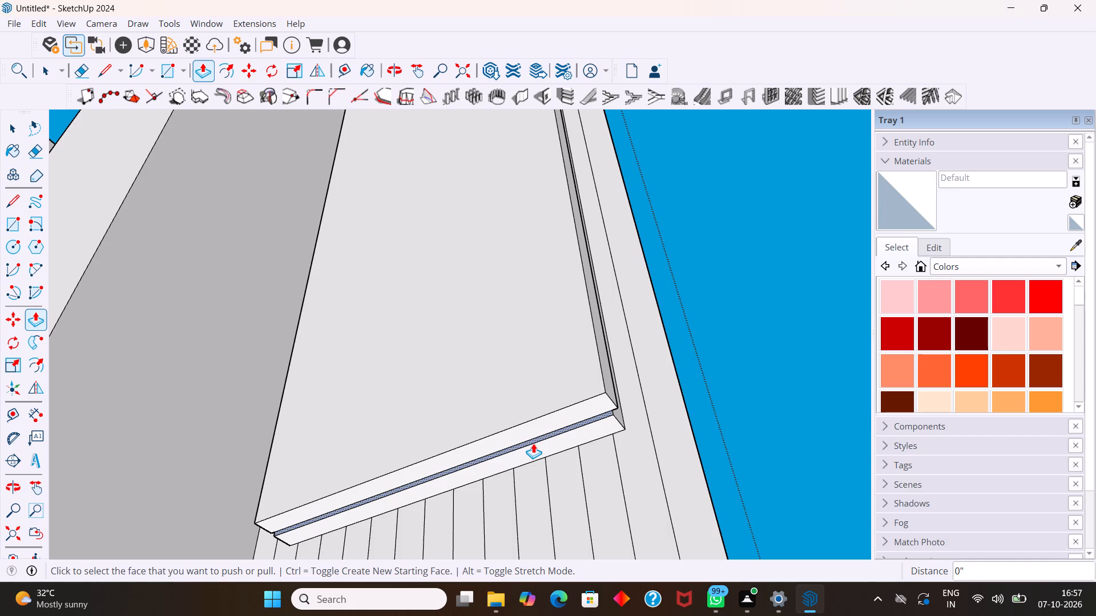
key("ctrl+z")
scroll(535, 456, "up", 7)
double_click(545, 440)
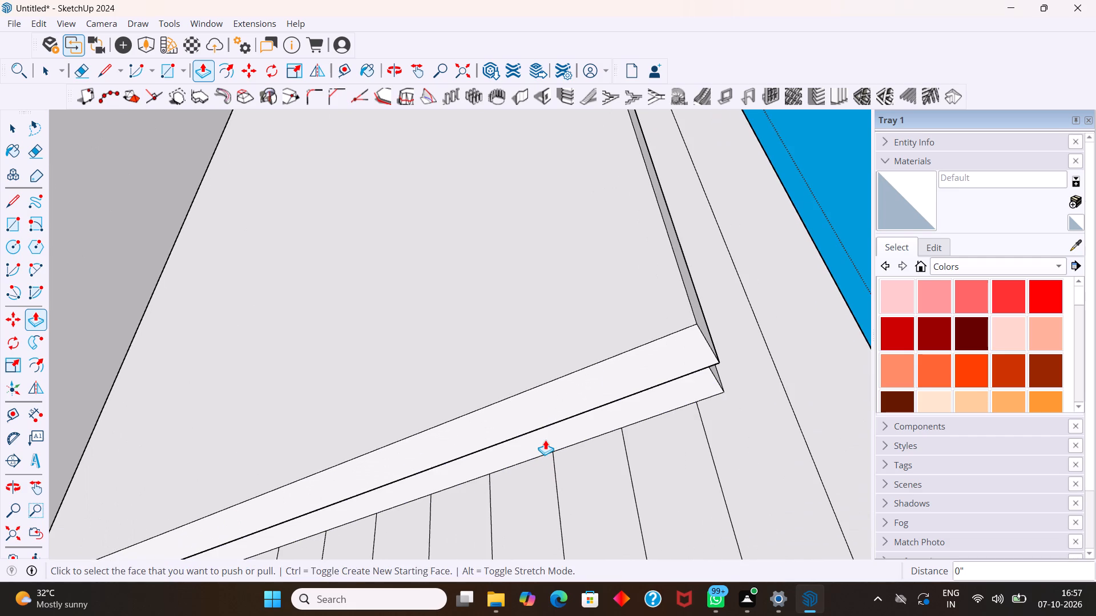
key("space")
Push/Pull the vertical wall strip directly beside the projecting block outward by 1".
scroll(541, 439, "down", 16)
scroll(523, 378, "down", 1)
middle_click_drag(525, 381, 566, 451)
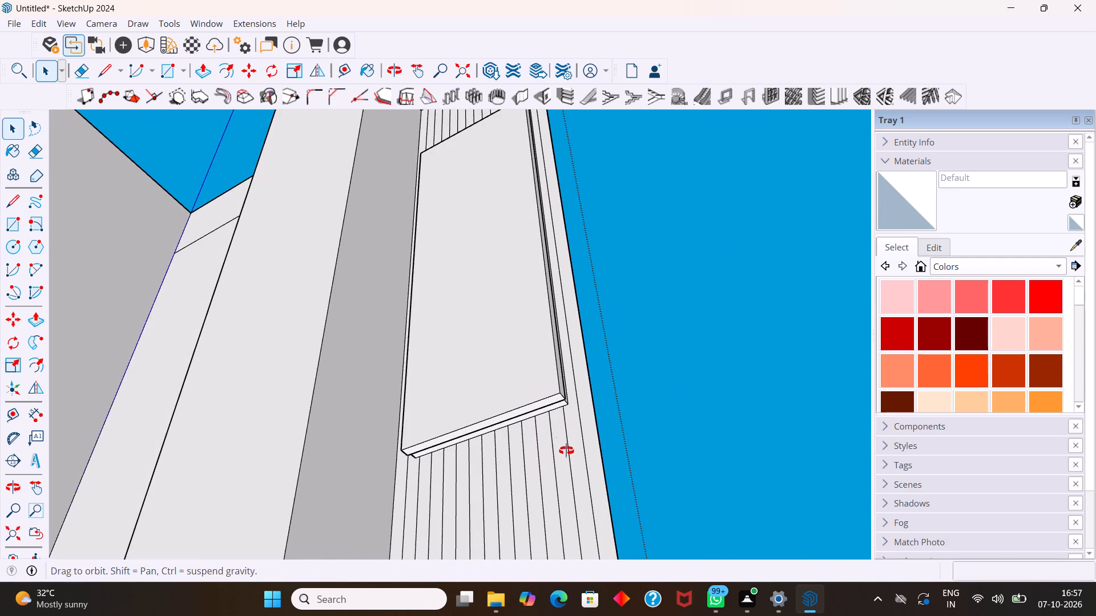
middle_click_drag(566, 451, 565, 449)
scroll(516, 392, "down", 1)
middle_click_drag(516, 392, 573, 444)
scroll(506, 390, "down", 12)
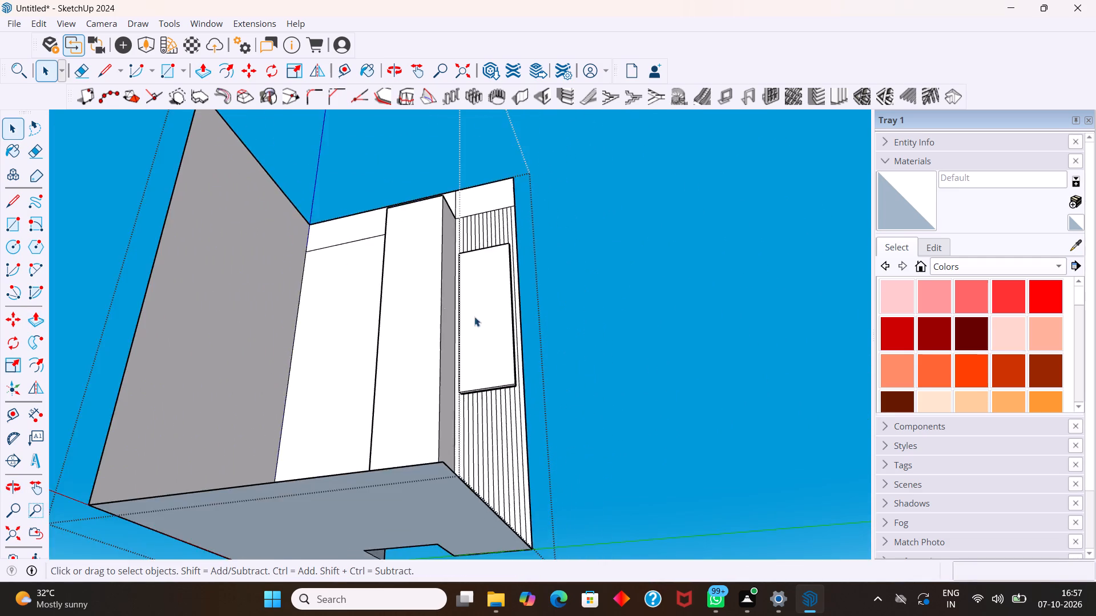
middle_click_drag(446, 231, 518, 313)
scroll(467, 199, "up", 15)
middle_click_drag(444, 180, 465, 371)
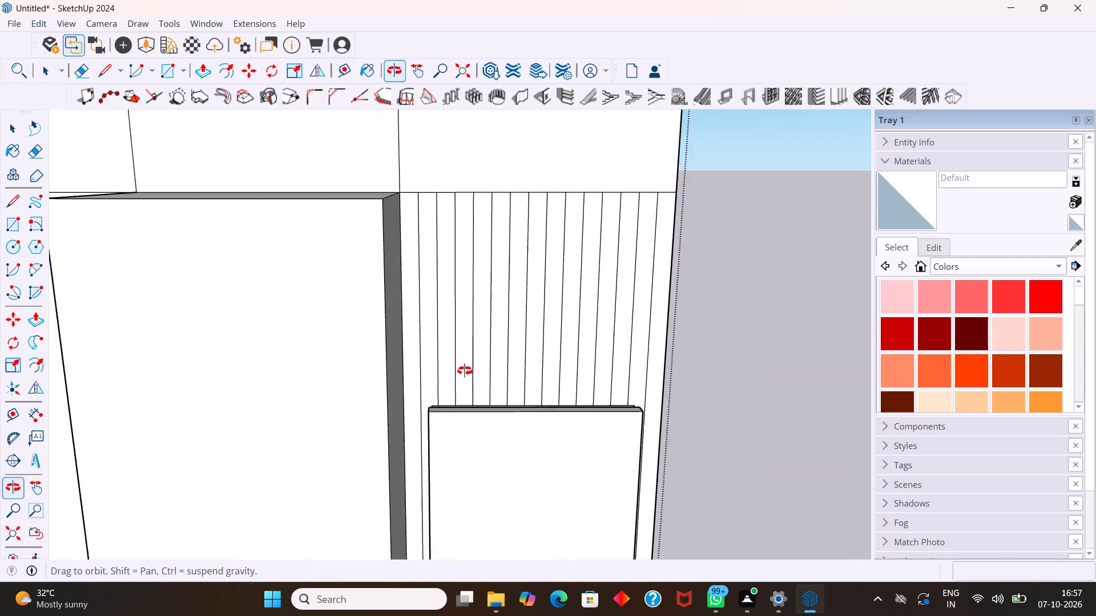
middle_click_drag(465, 371, 436, 411)
scroll(430, 354, "up", 9)
middle_click_drag(433, 346, 433, 428)
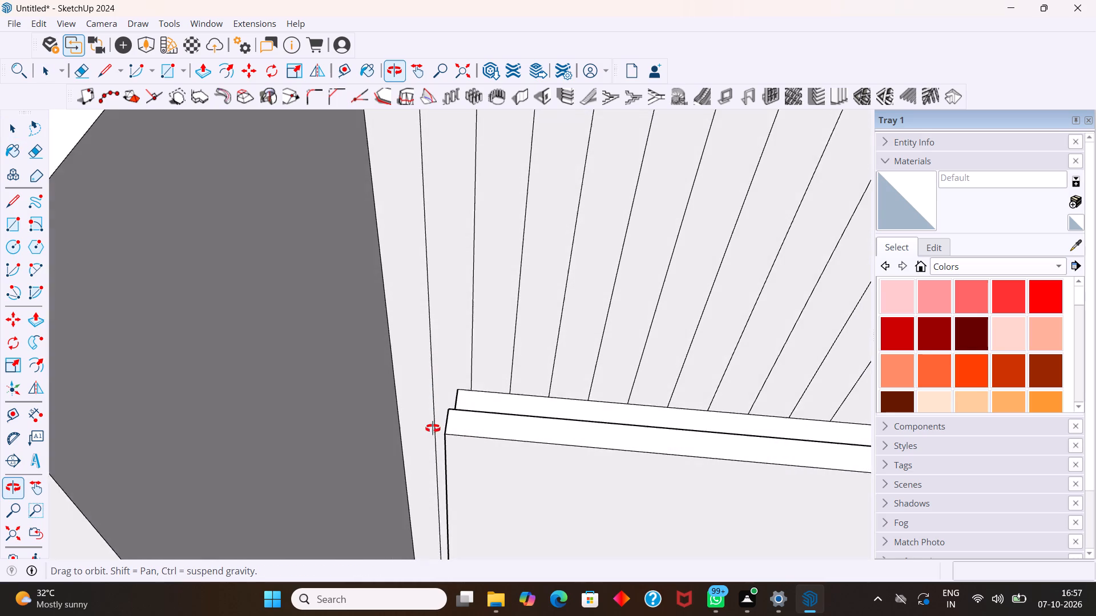
middle_click_drag(433, 428, 434, 431)
scroll(459, 387, "up", 5)
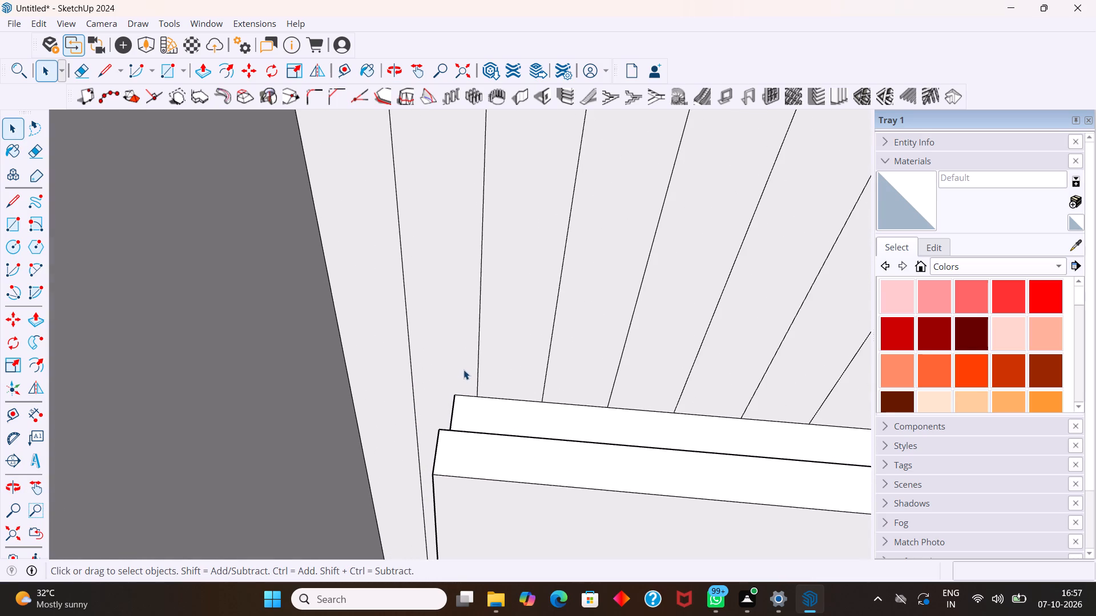
left_click(373, 330)
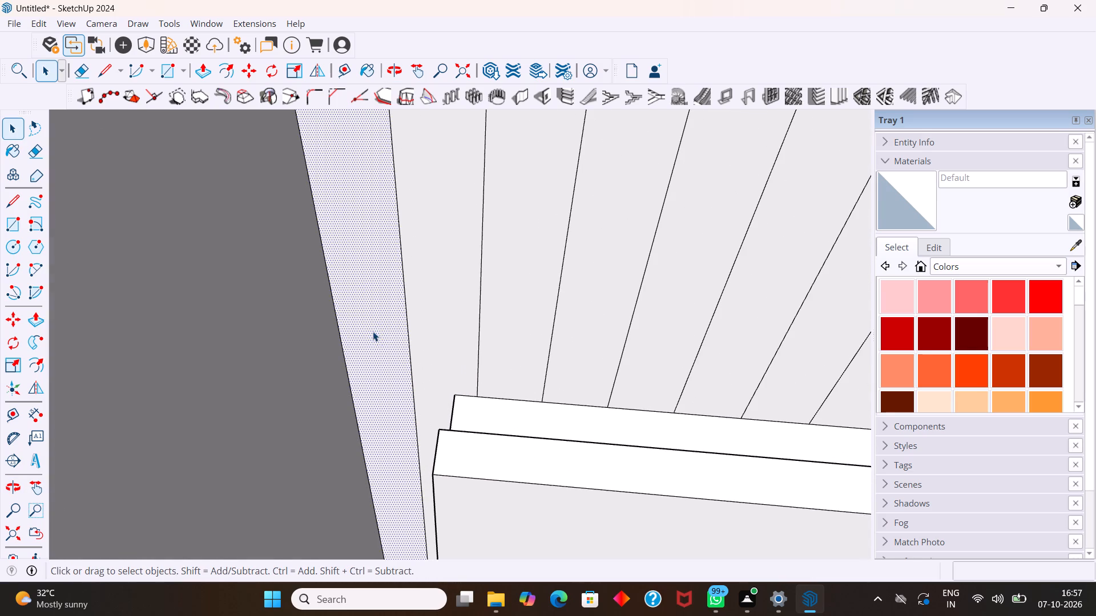
key("p")
left_click_drag(385, 331, 388, 346)
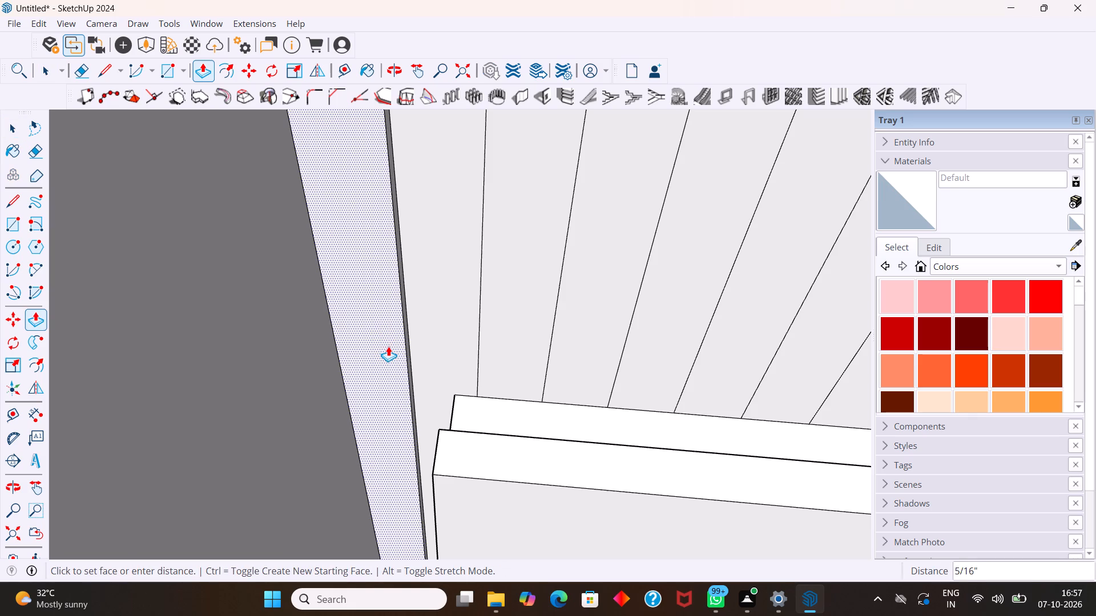
left_click_drag(388, 346, 389, 346)
key("1")
key("Return")
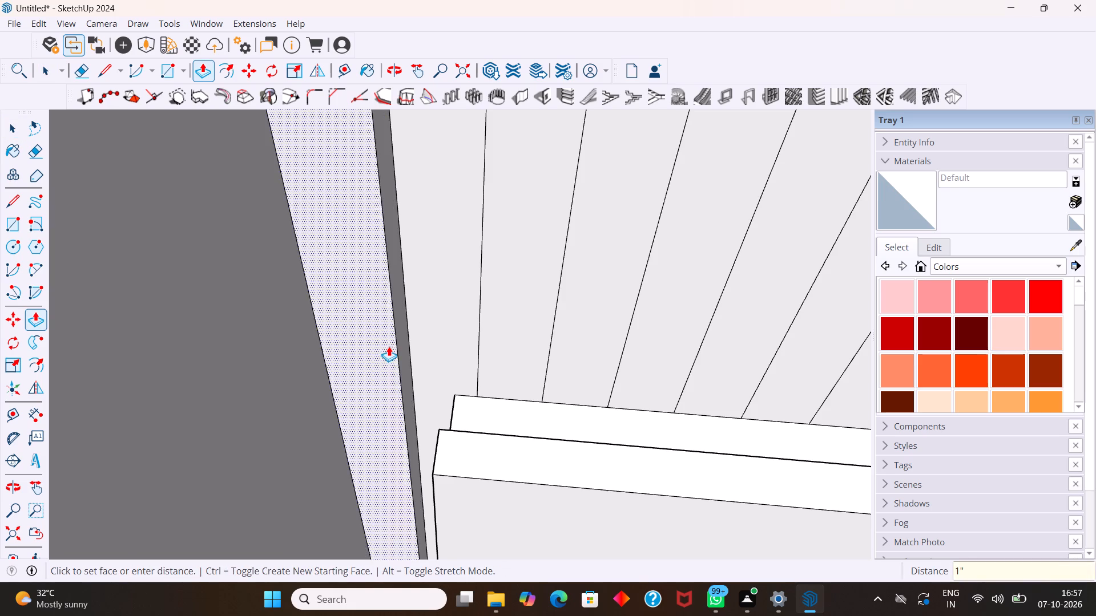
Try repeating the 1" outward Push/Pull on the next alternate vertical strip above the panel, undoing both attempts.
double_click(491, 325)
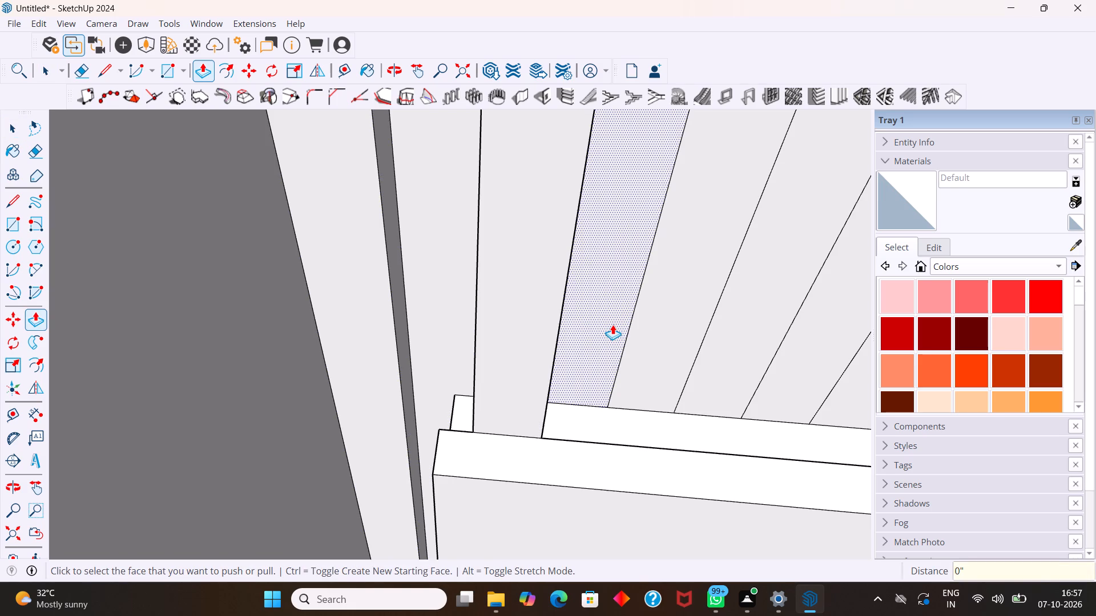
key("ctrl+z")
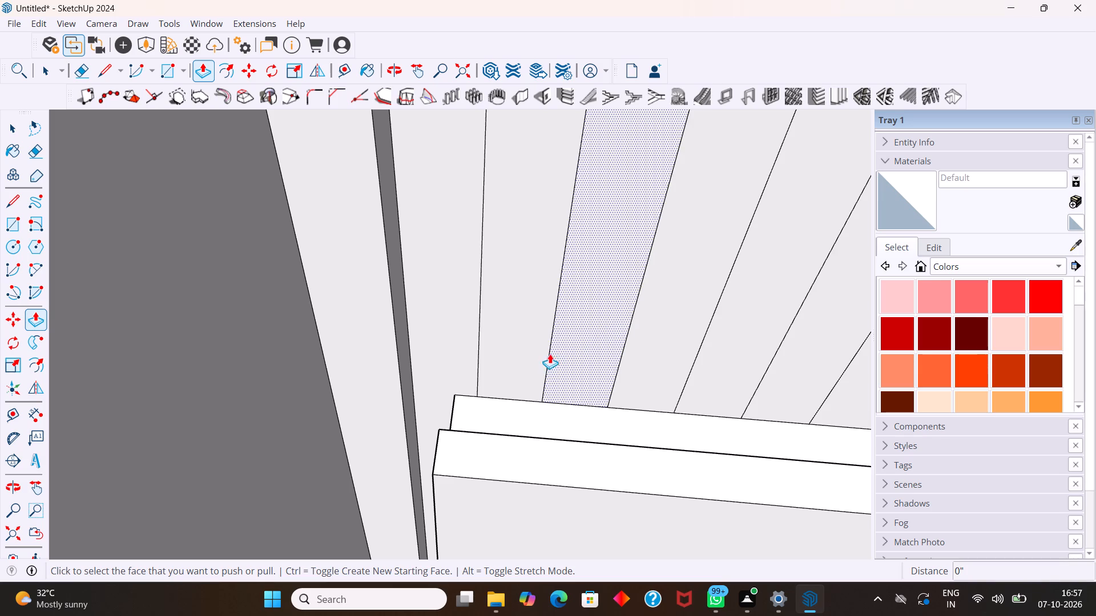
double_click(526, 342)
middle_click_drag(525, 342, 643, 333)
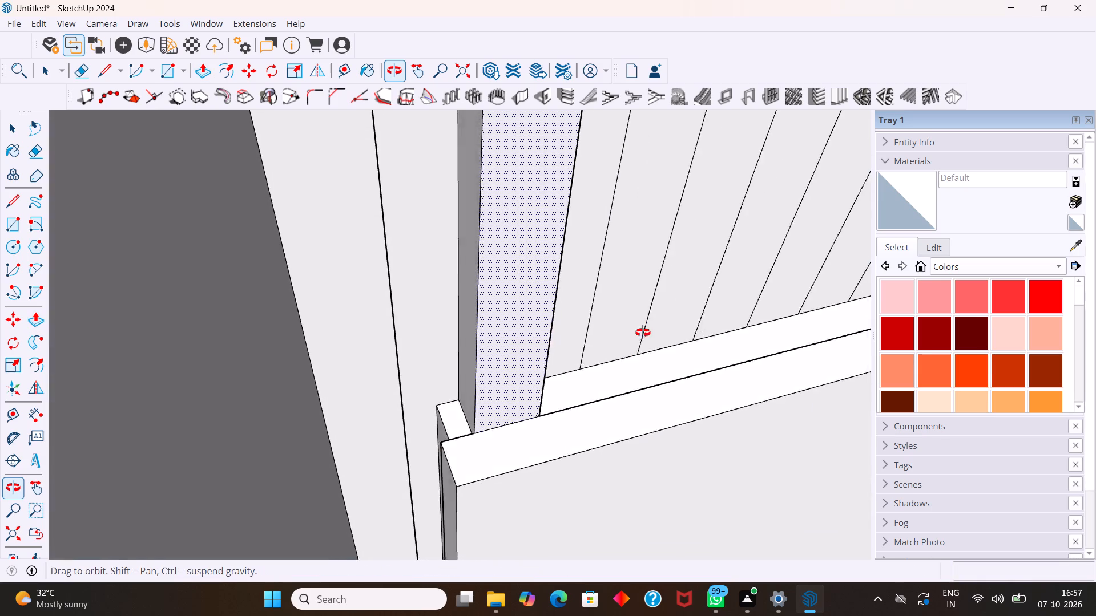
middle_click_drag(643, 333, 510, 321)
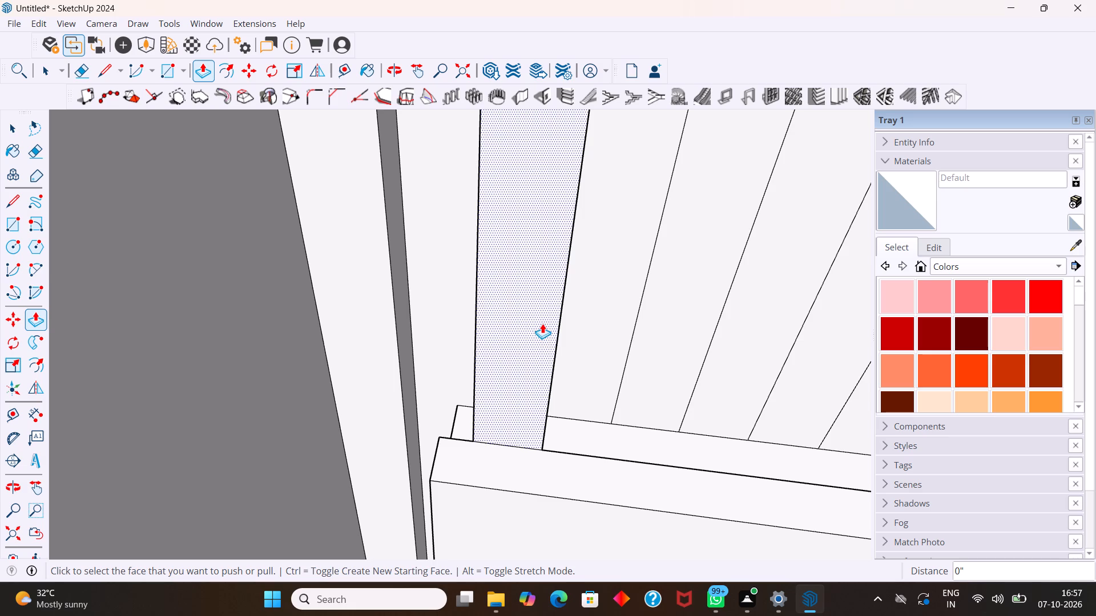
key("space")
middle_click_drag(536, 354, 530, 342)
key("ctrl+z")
Undo the 1" pull of the strip beside the block and the 0.2" inward pushes on the panel's rear bands.
middle_click_drag(489, 391, 553, 275)
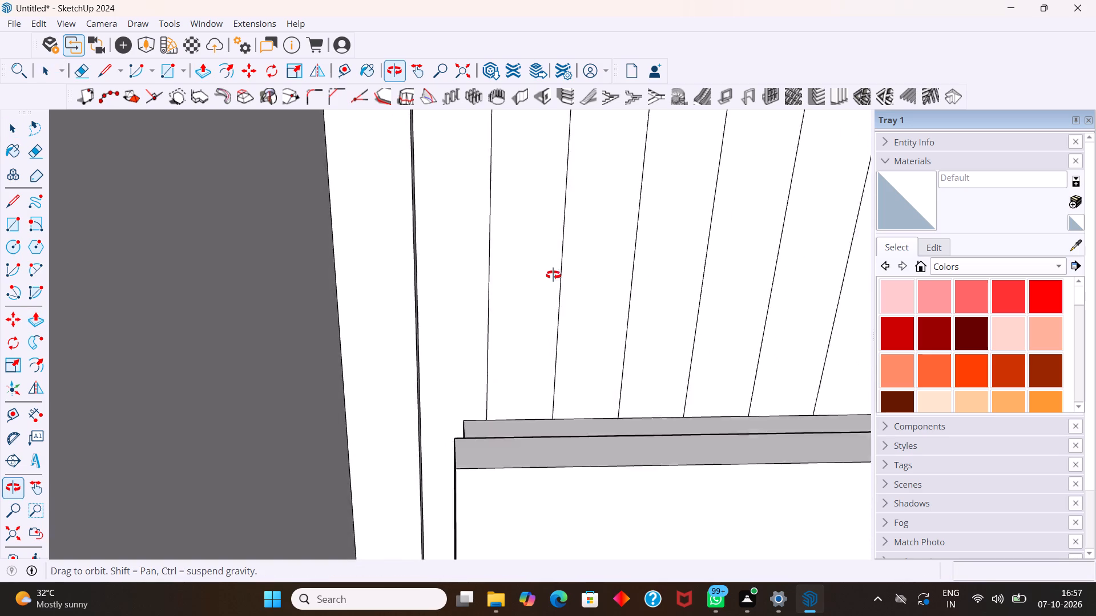
middle_click_drag(553, 275, 499, 248)
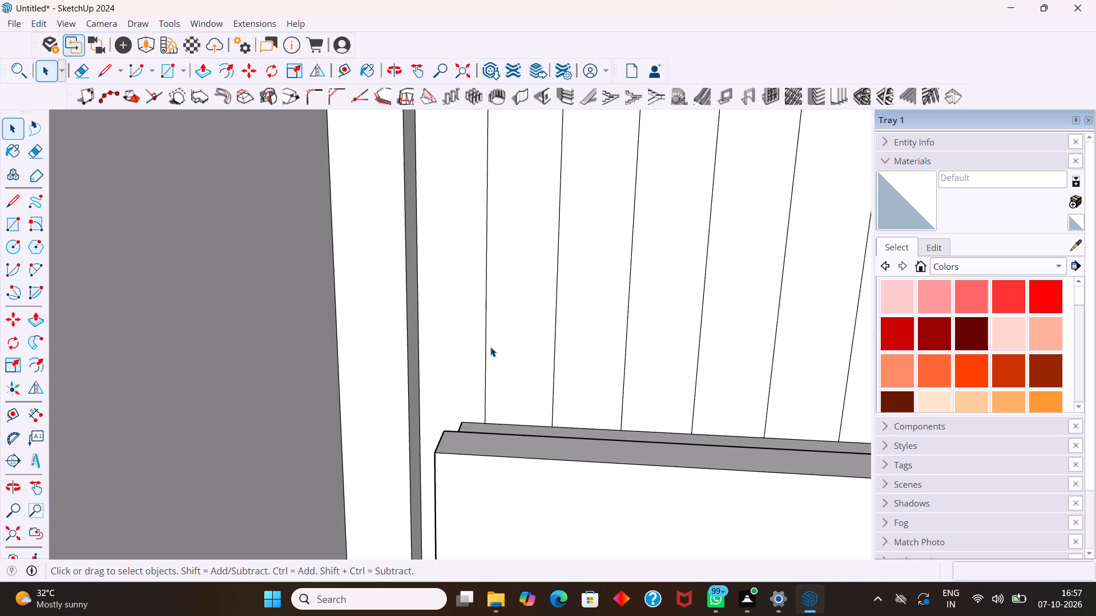
scroll(487, 353, "up", 1)
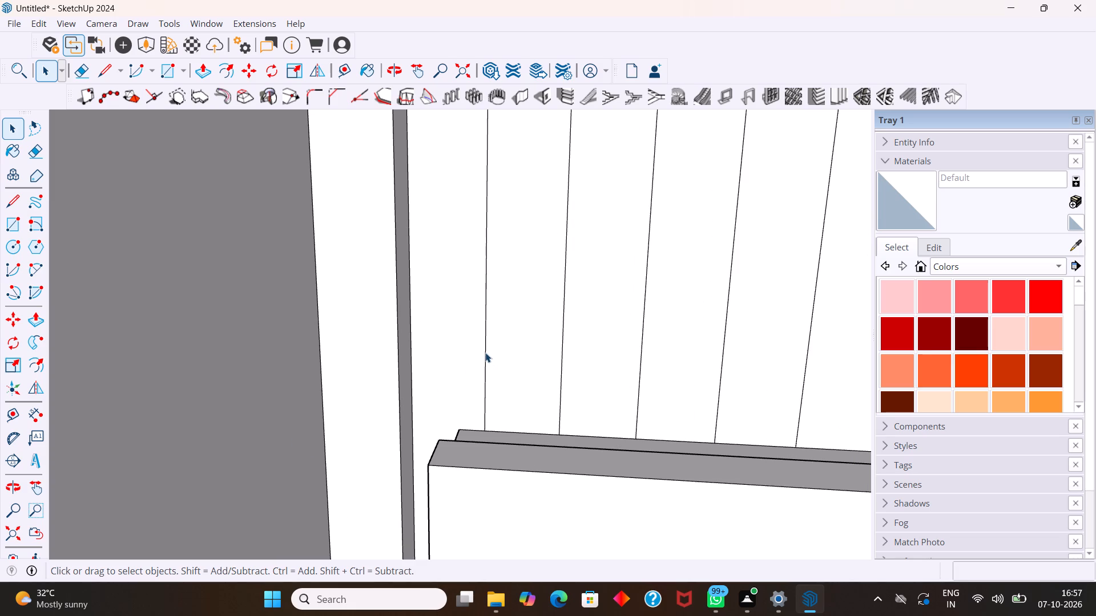
scroll(485, 352, "down", 4)
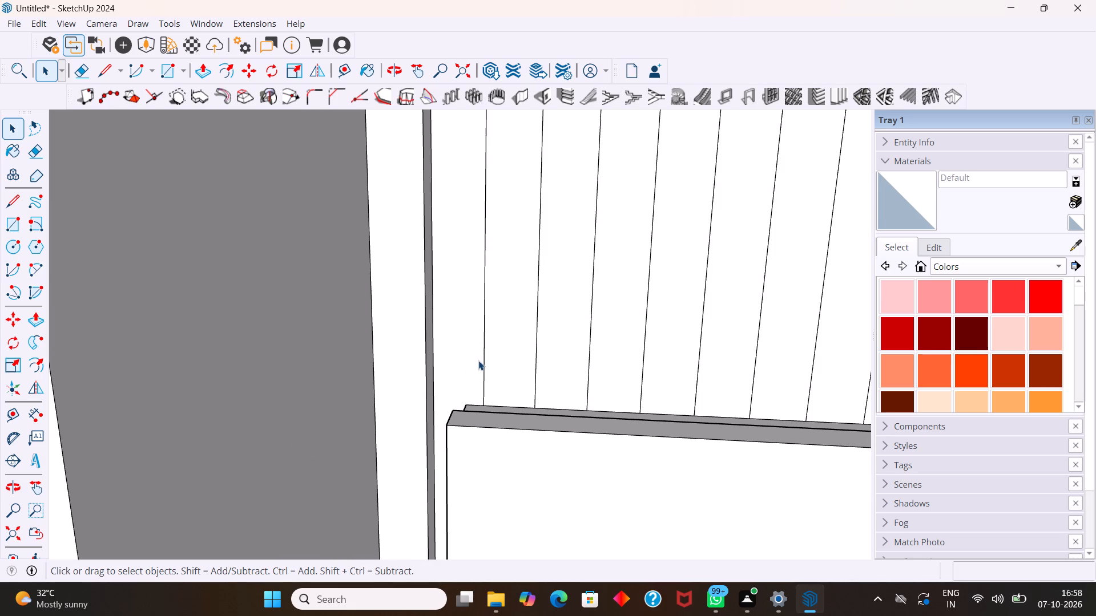
middle_click_drag(479, 356, 372, 552)
middle_click(372, 552)
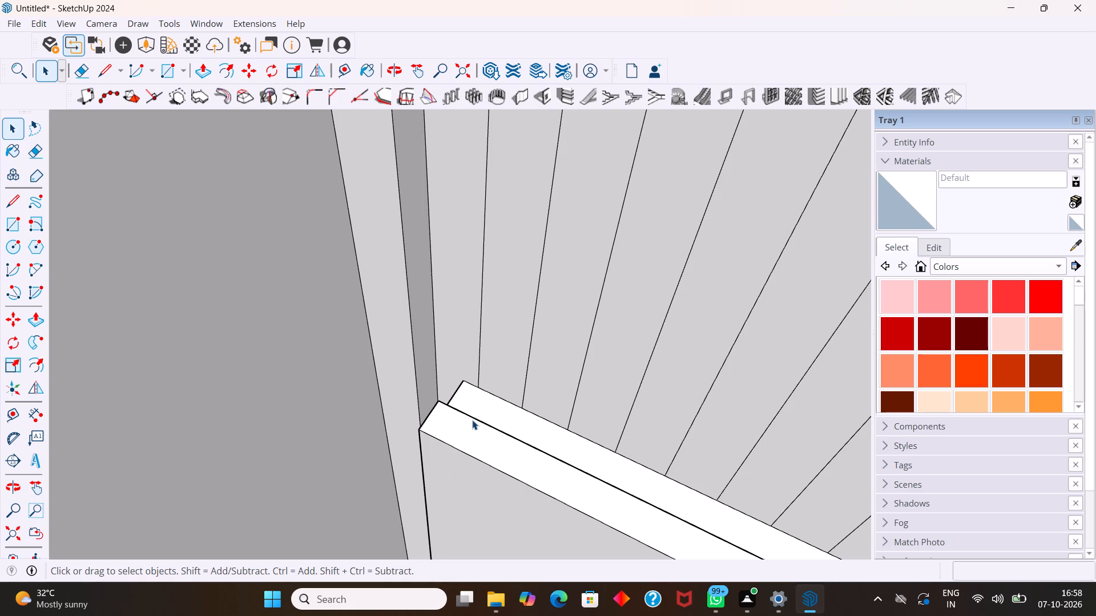
key("ctrl+z")
key("ctrl+z")
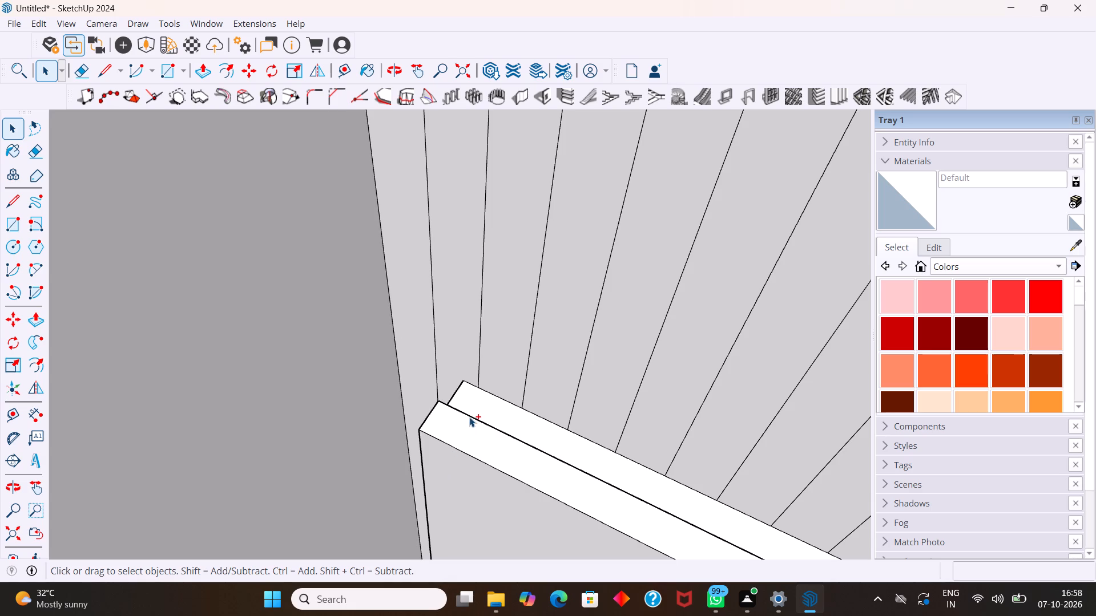
key("ctrl+z")
key("ctrl+z")
key("ctrl+z")
key("ctrl+z")
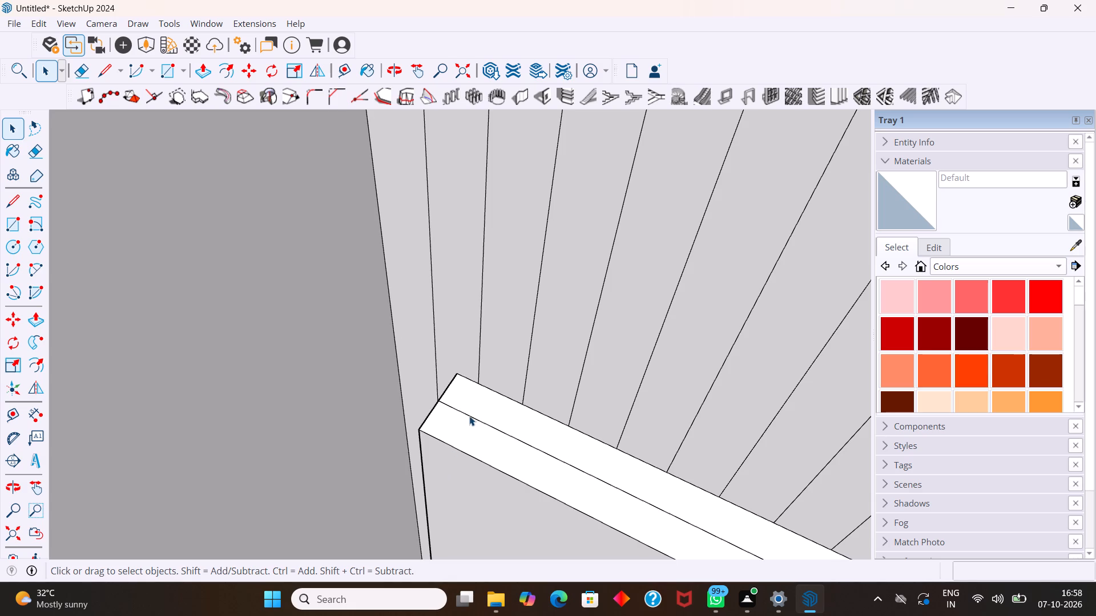
Push/Pull the vertical wall strip directly beside the projecting block outward by 1".
scroll(470, 394, "down", 15)
key("space")
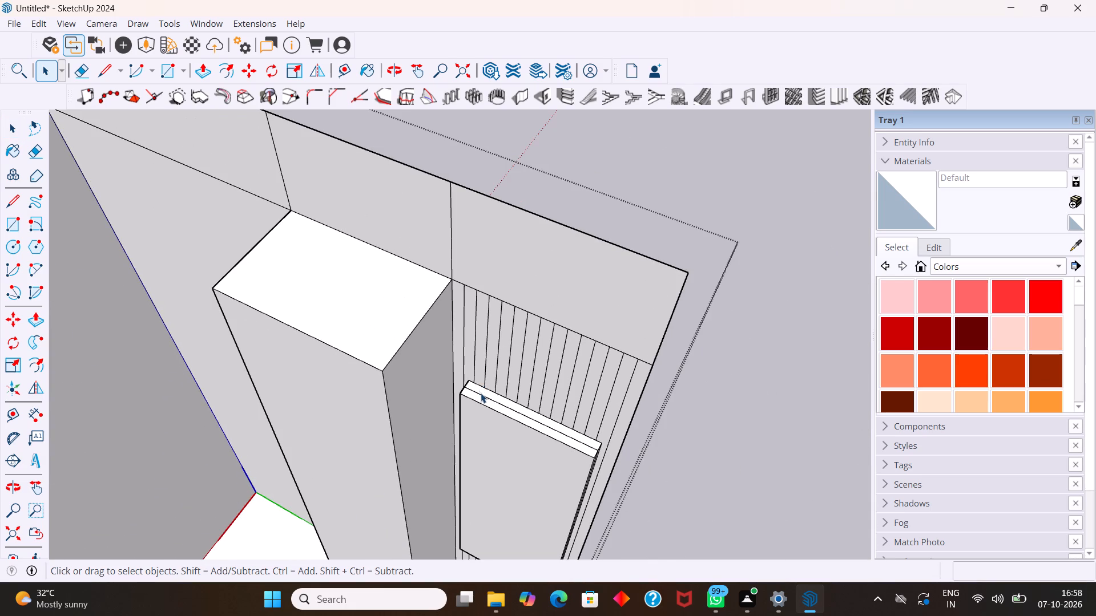
scroll(489, 396, "up", 14)
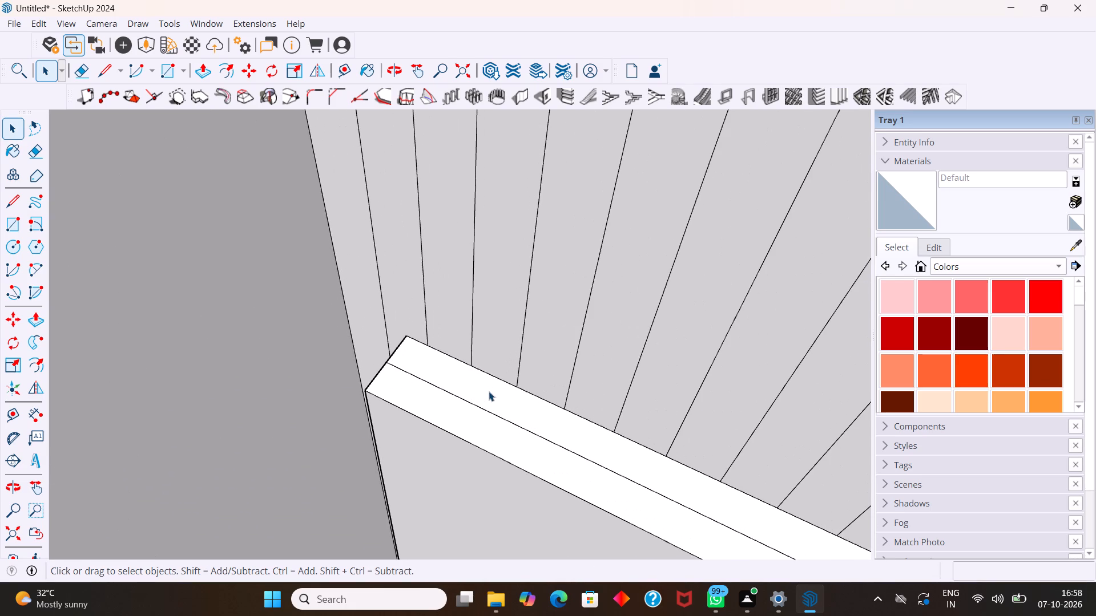
scroll(489, 391, "up", 2)
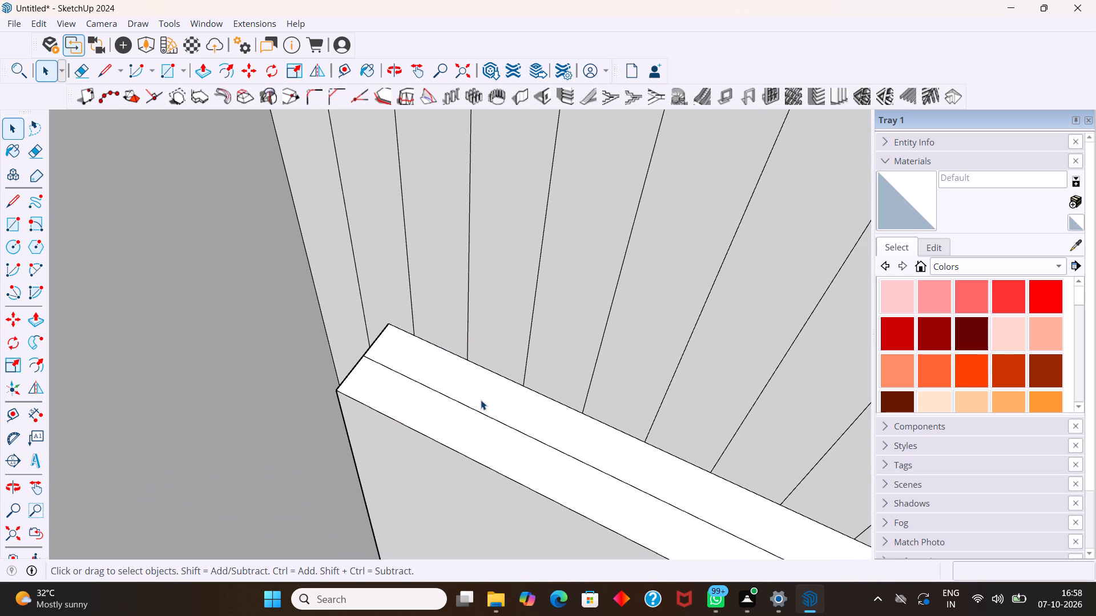
scroll(420, 412, "down", 4)
middle_click_drag(427, 410, 485, 368)
scroll(485, 368, "up", 1)
scroll(481, 367, "down", 2)
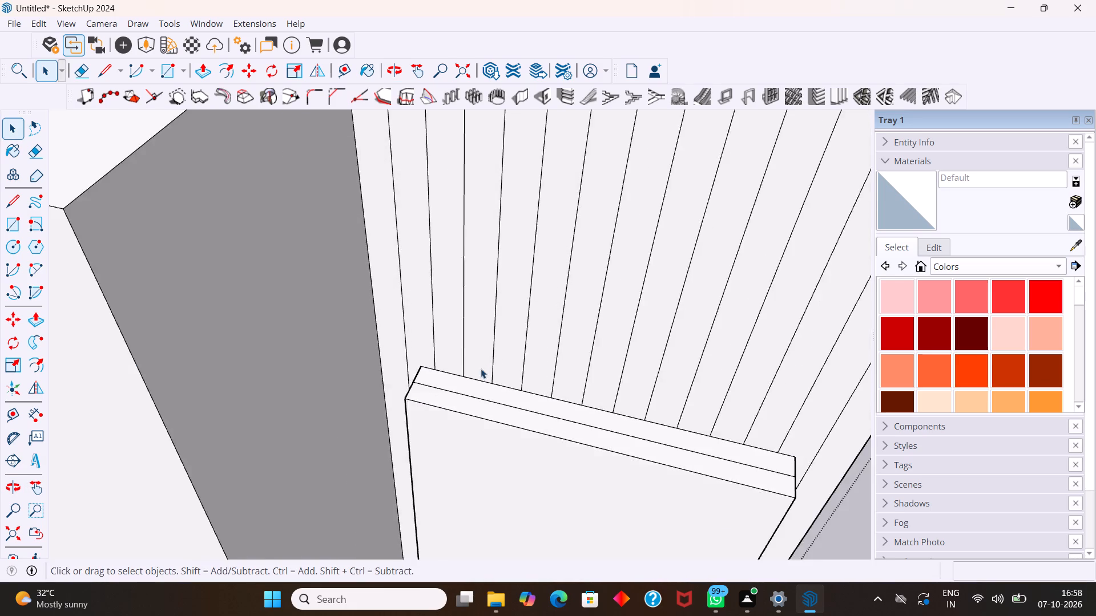
scroll(481, 368, "down", 8)
scroll(635, 451, "up", 10)
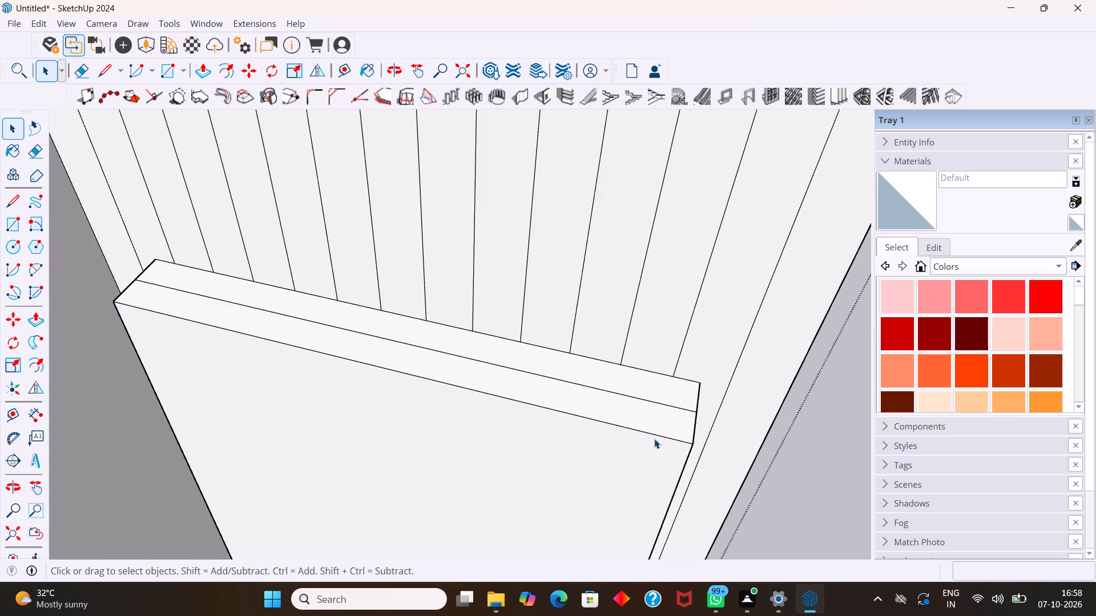
middle_click_drag(654, 439, 694, 464)
scroll(616, 430, "up", 2)
scroll(601, 419, "down", 8)
middle_click_drag(429, 440, 471, 438)
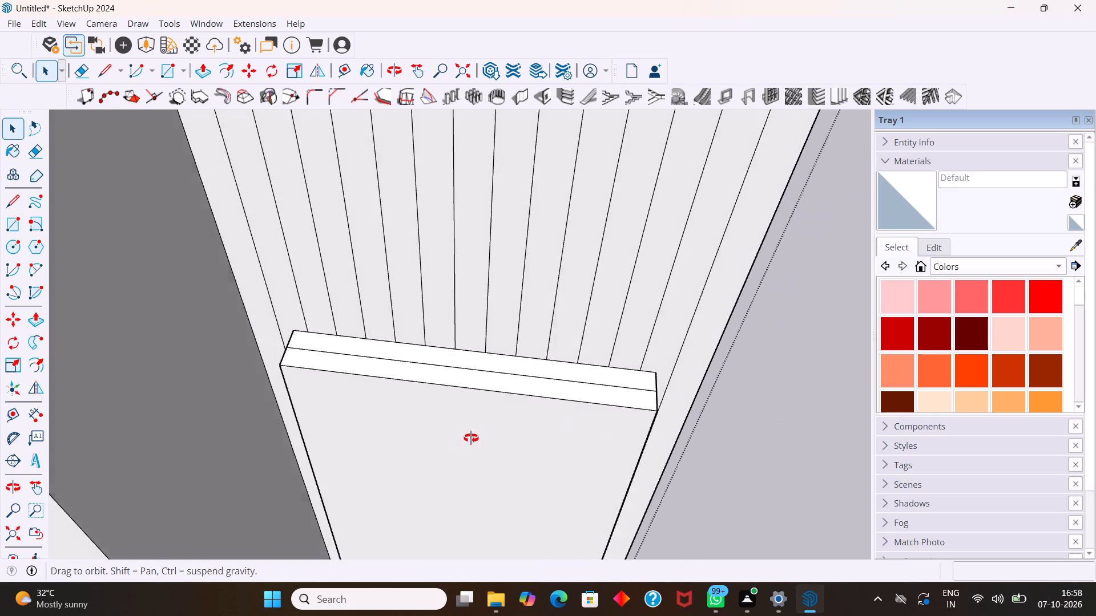
middle_click_drag(471, 438, 489, 503)
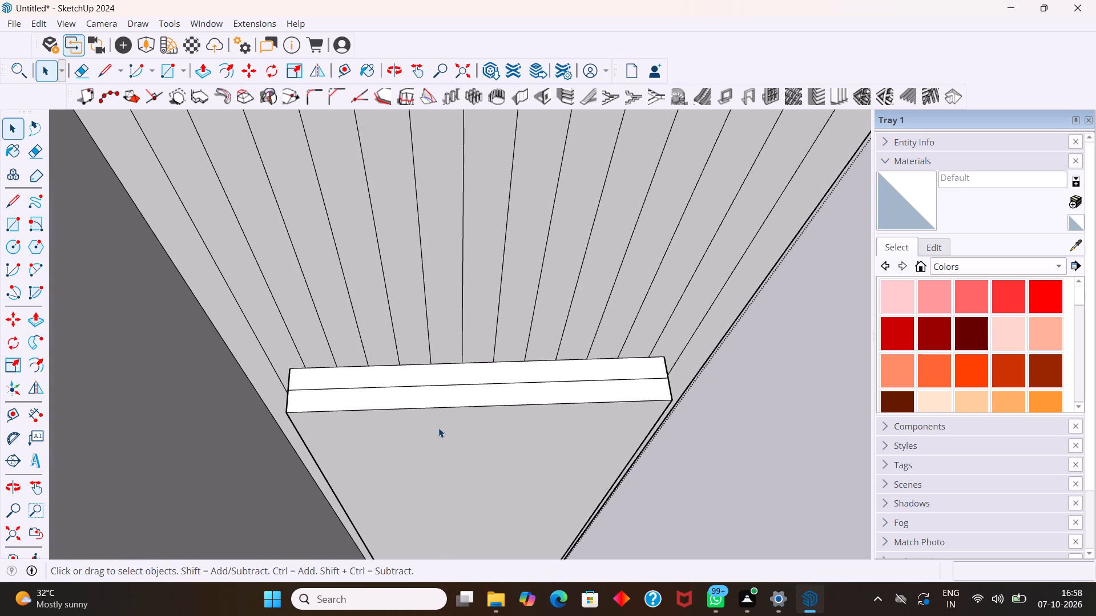
middle_click_drag(404, 427, 404, 422)
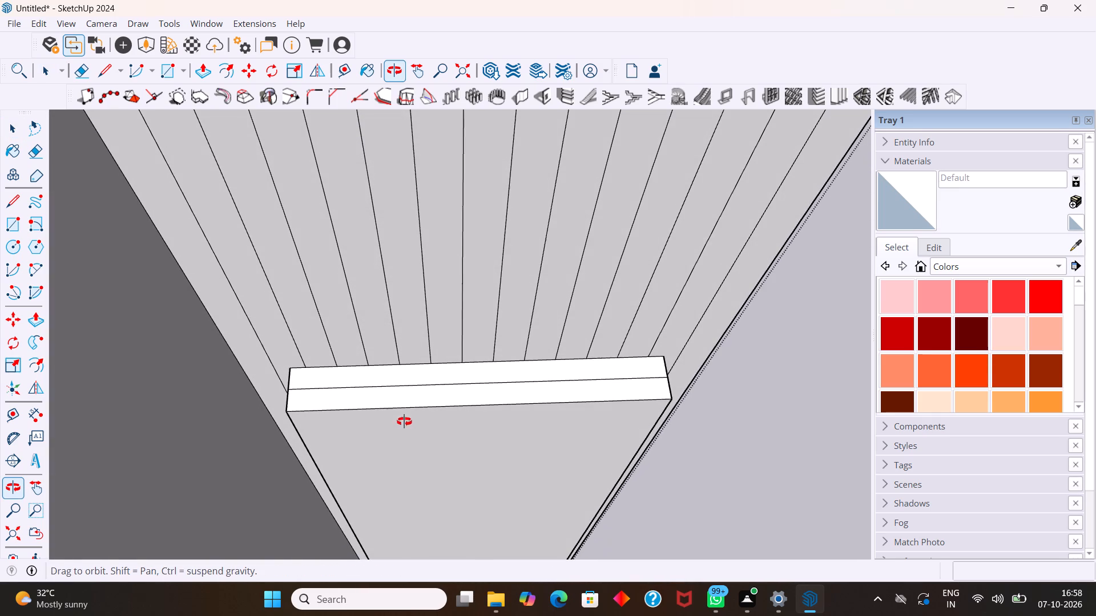
middle_click_drag(404, 422, 405, 422)
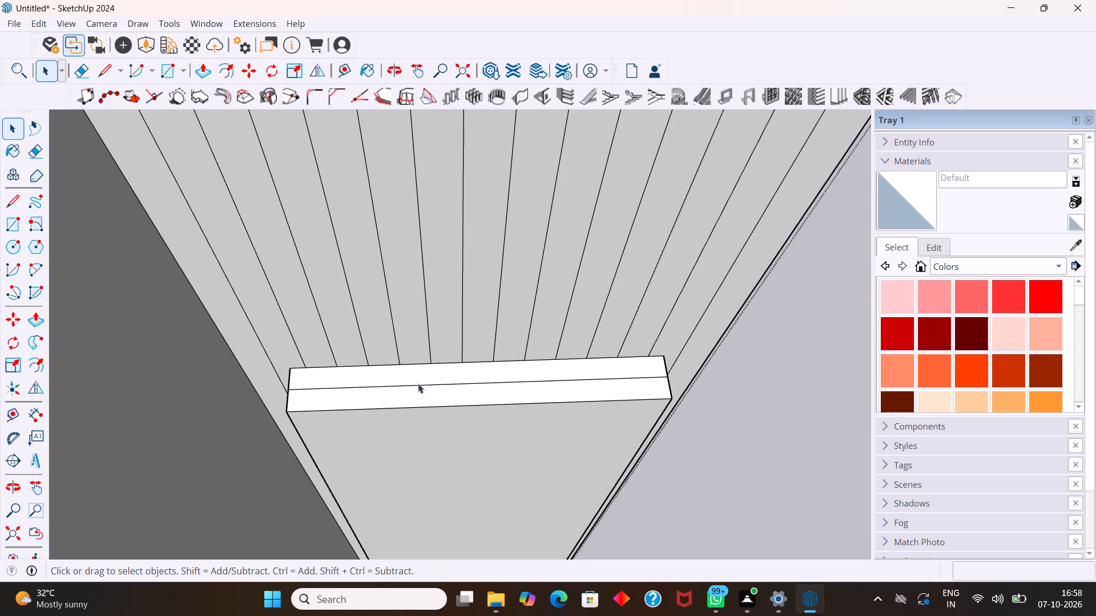
left_click(251, 348)
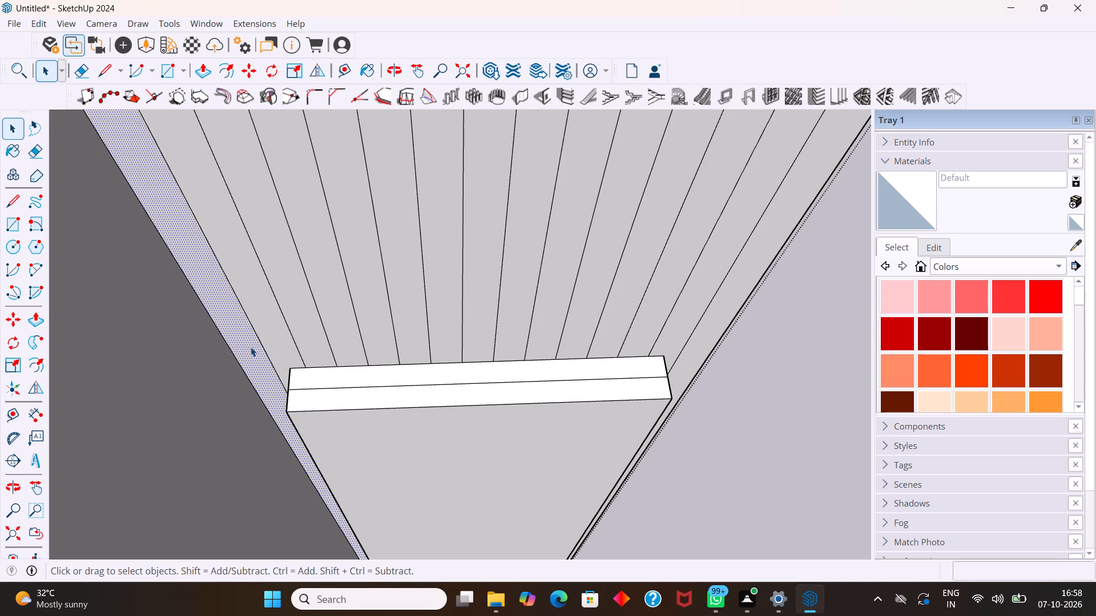
key("p")
left_click_drag(251, 341, 252, 350)
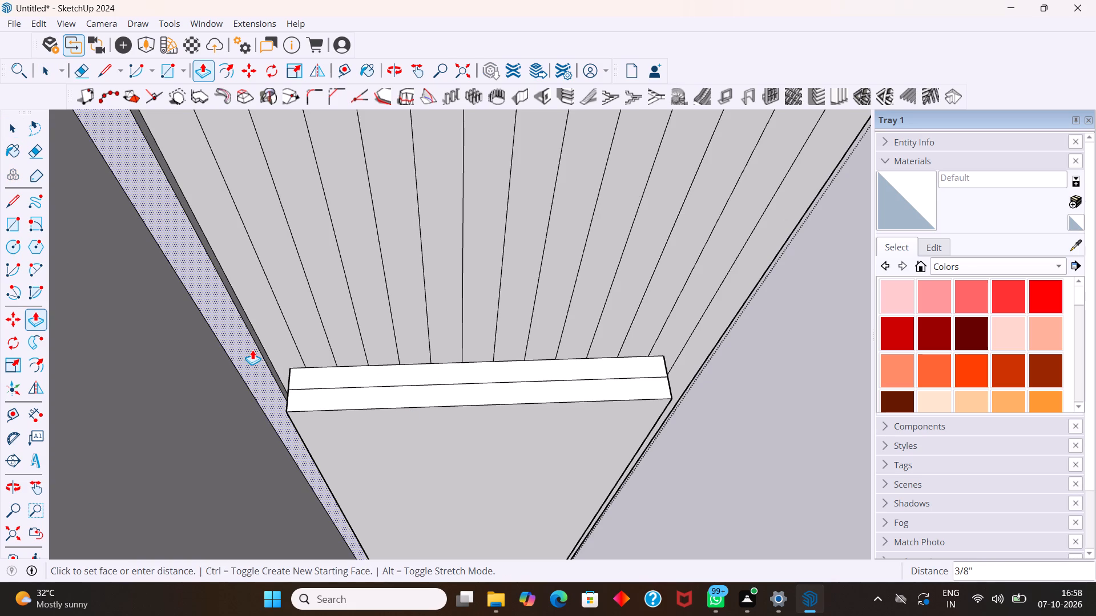
left_click_drag(252, 350, 252, 351)
key("1")
key("Return")
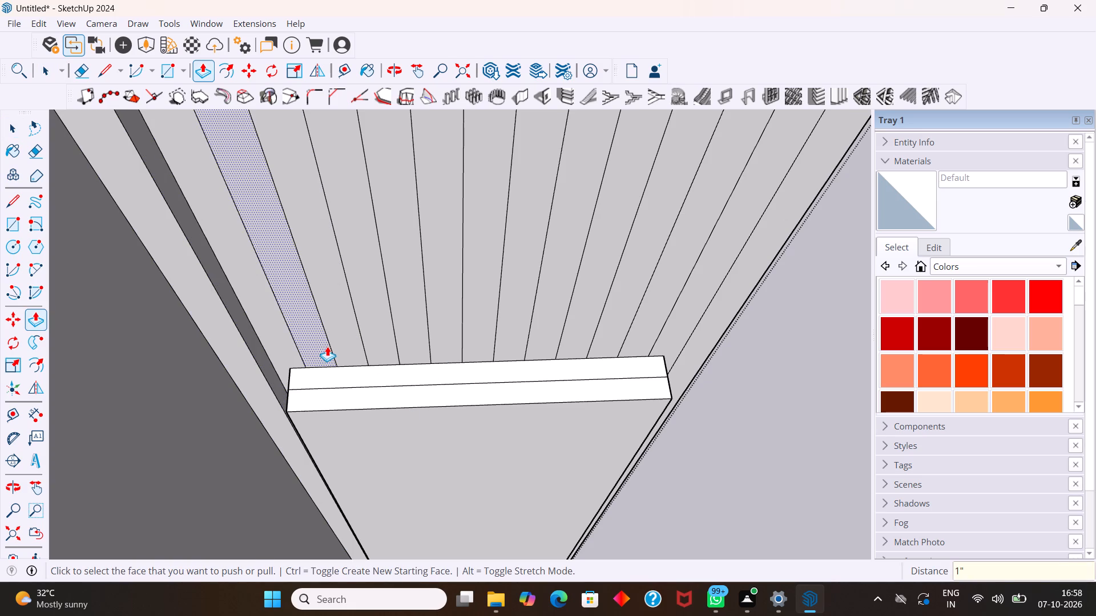
Repeat the 1" outward Push/Pull on every alternate vertical strip above the panel, across to the wall's far edge.
double_click(327, 346)
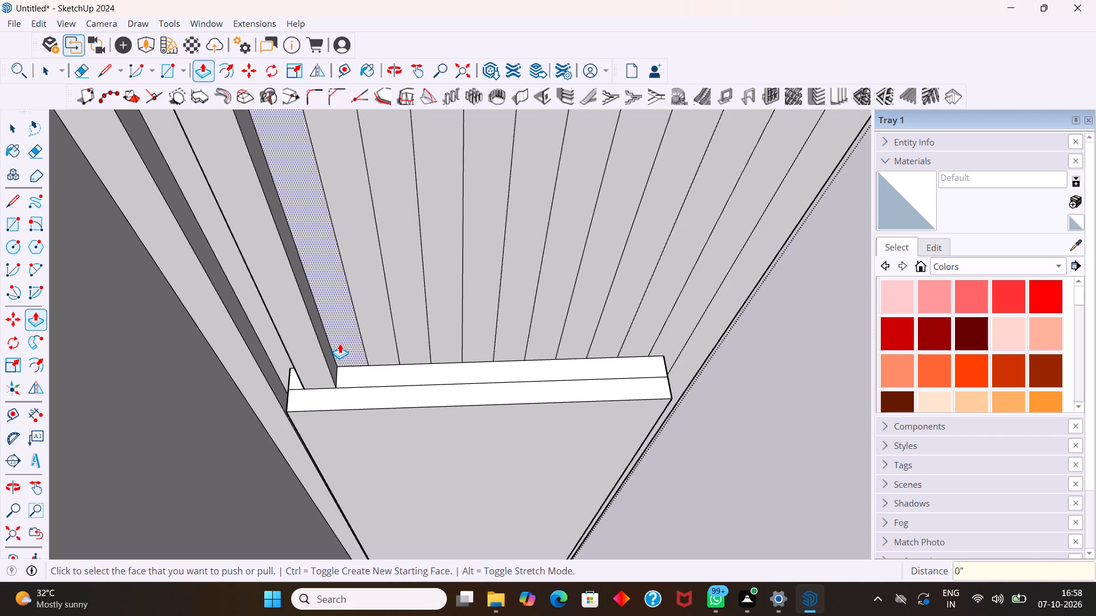
double_click(370, 327)
double_click(441, 315)
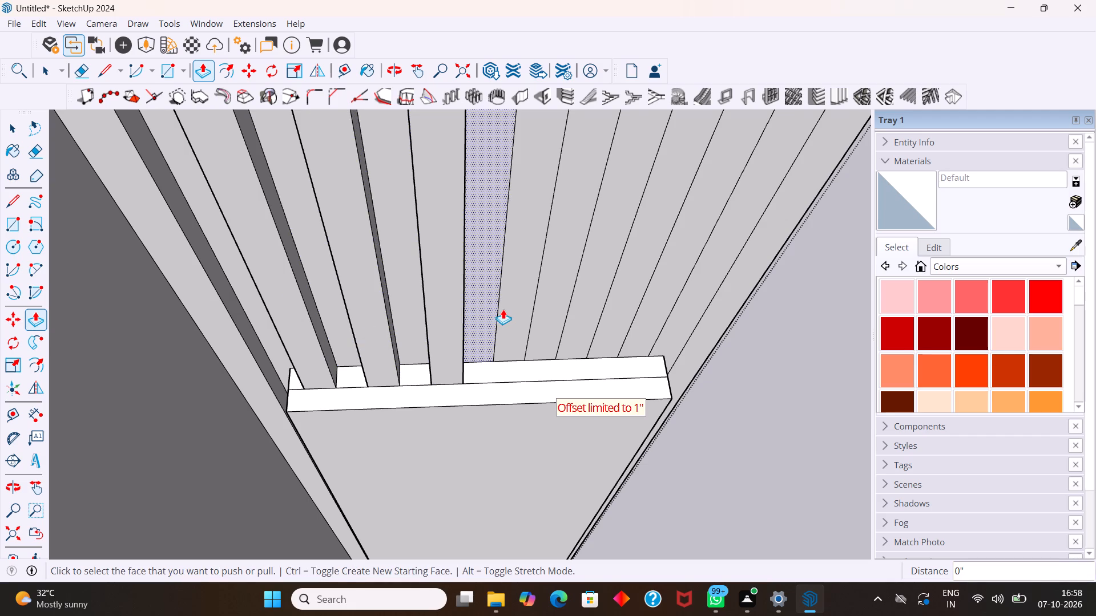
double_click(509, 306)
double_click(581, 302)
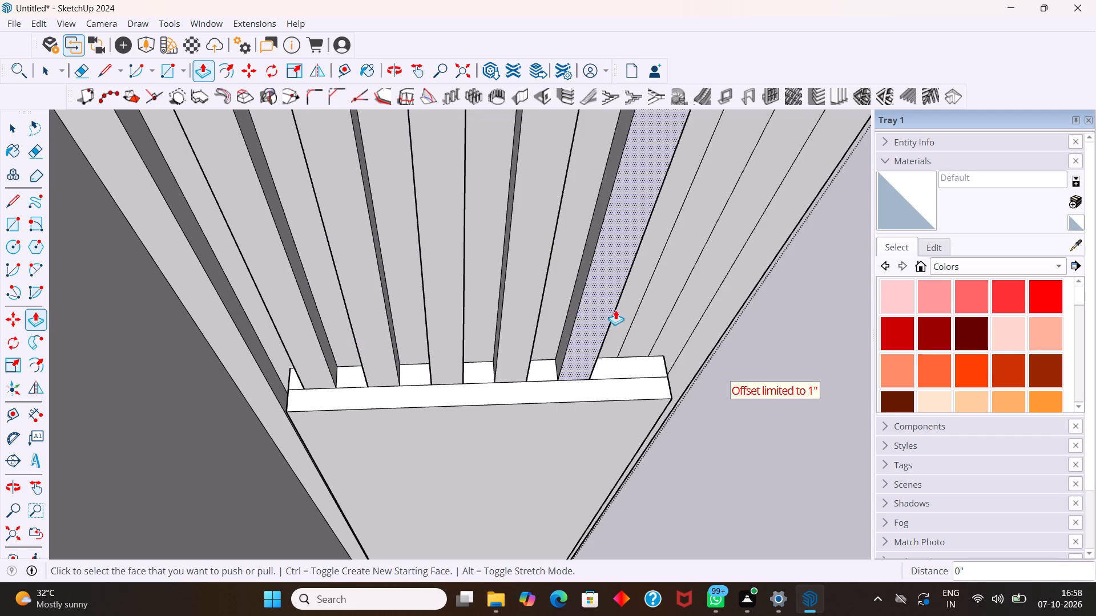
double_click(648, 305)
double_click(708, 315)
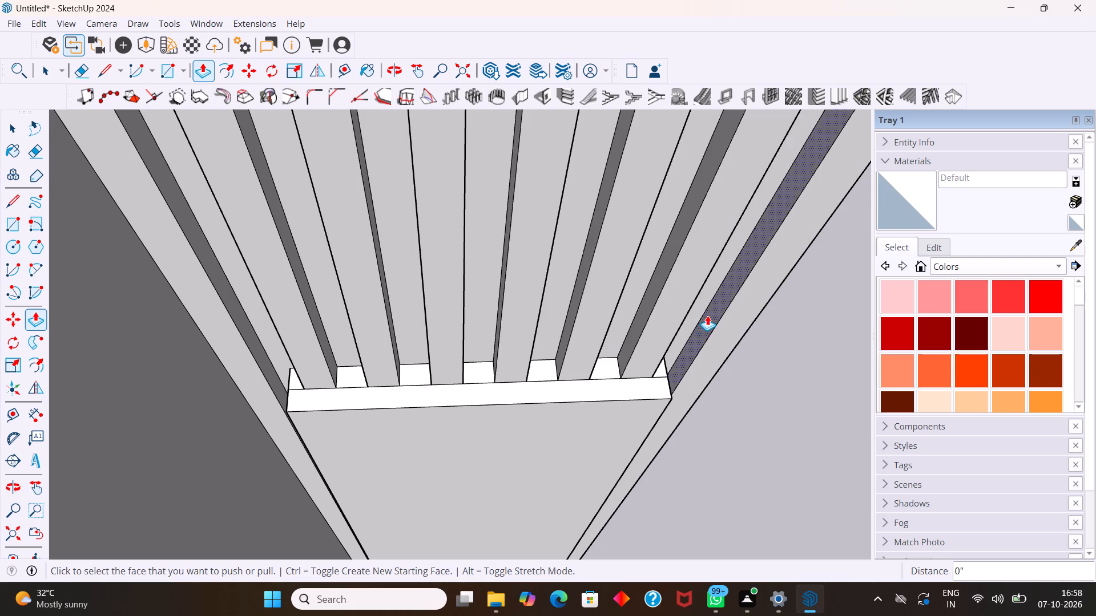
key("space")
Push/Pull the first alternate vertical strip below the projecting panel, near the block, outward by 1".
scroll(715, 321, "down", 10)
scroll(740, 366, "down", 3)
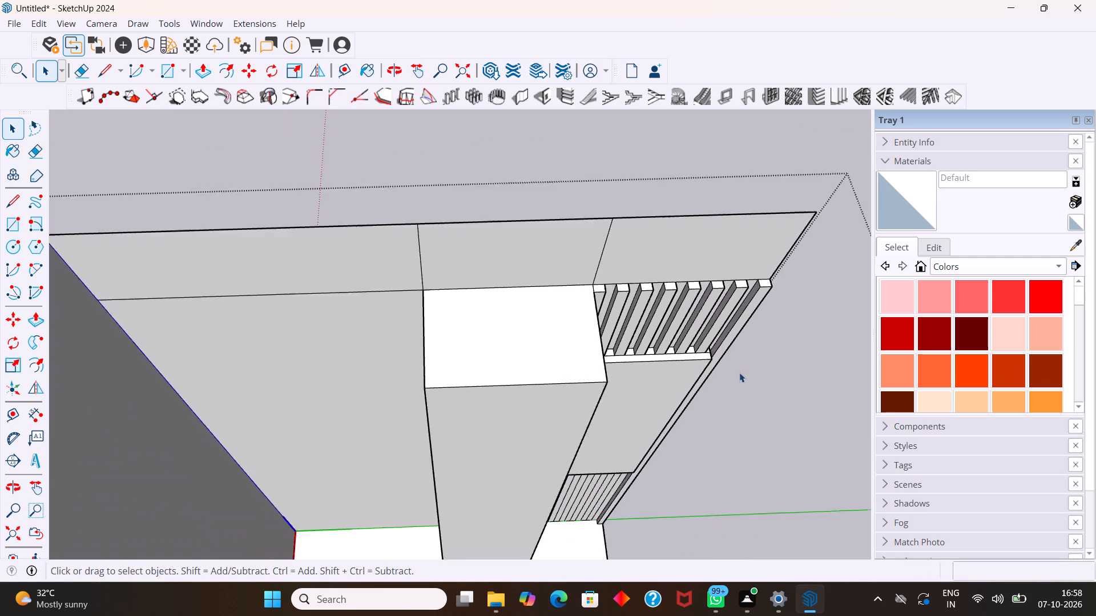
scroll(739, 372, "down", 1)
middle_click_drag(735, 374, 682, 355)
scroll(664, 345, "down", 8)
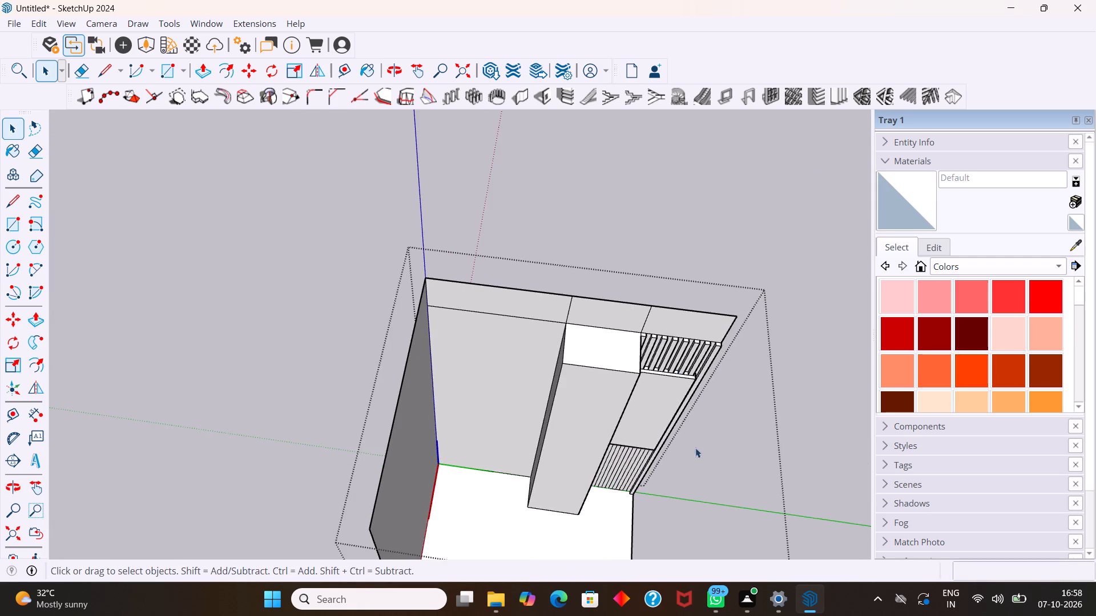
scroll(680, 456, "up", 11)
middle_click_drag(599, 447, 530, 301)
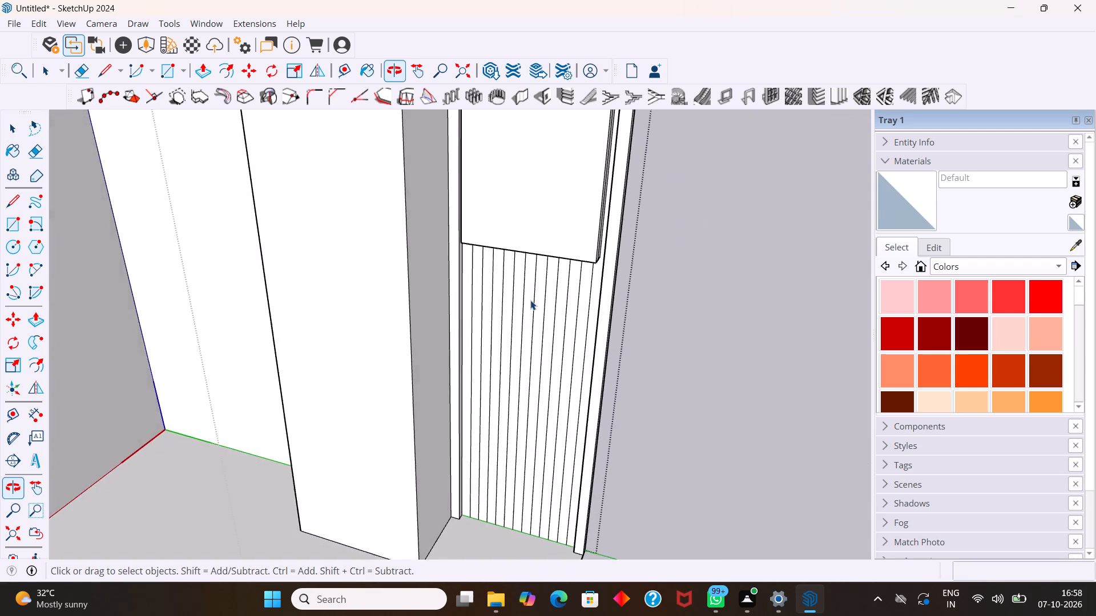
scroll(530, 297, "up", 3)
middle_click_drag(530, 286, 599, 266)
middle_click(600, 266)
scroll(499, 303, "up", 7)
middle_click_drag(562, 291, 554, 296)
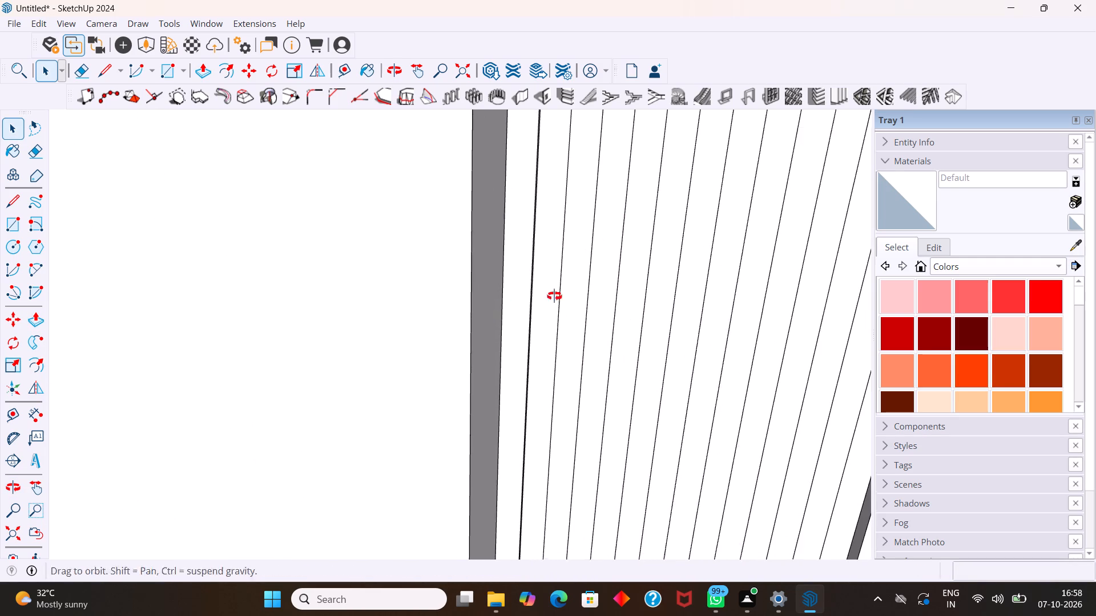
middle_click_drag(554, 296, 412, 352)
key("p")
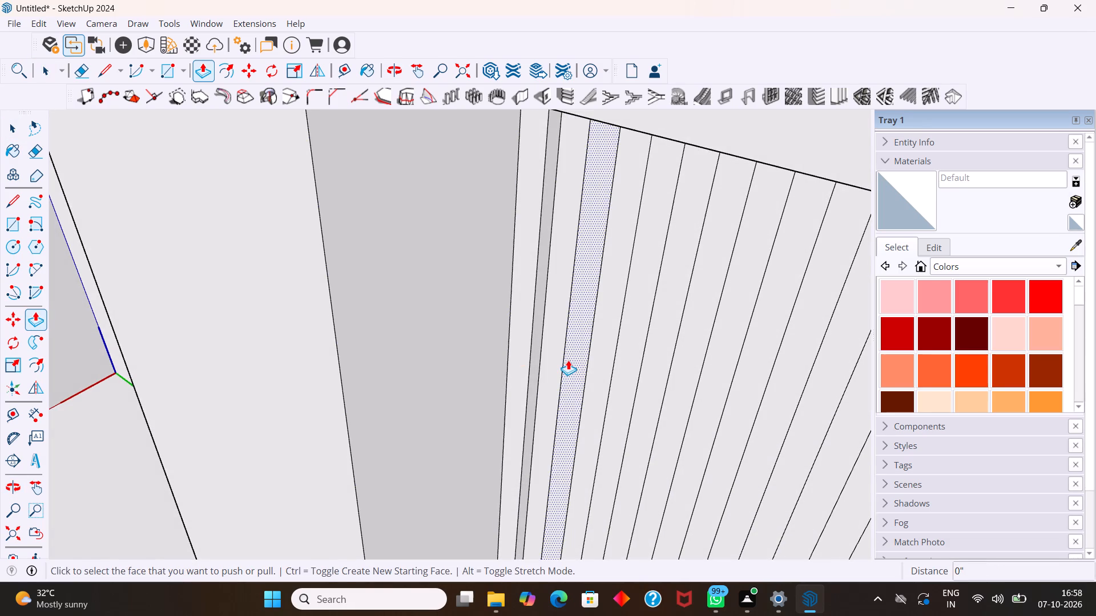
left_click_drag(568, 360, 523, 370)
Repeat the 1" outward Push/Pull on every remaining alternate vertical strip below the panel, across to the wall's far edge.
double_click(616, 372)
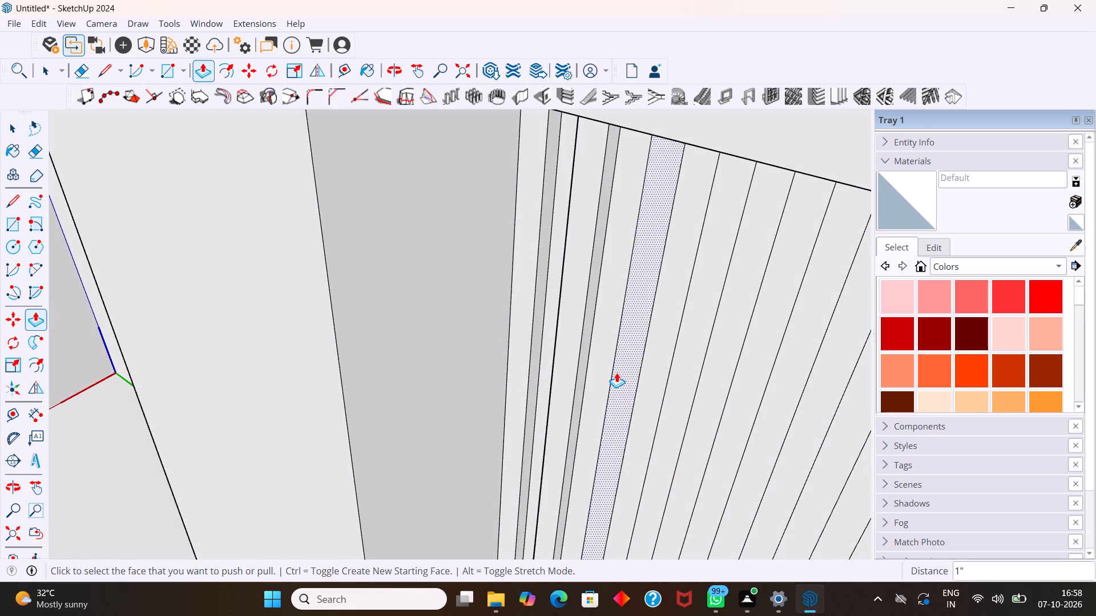
double_click(686, 383)
double_click(737, 392)
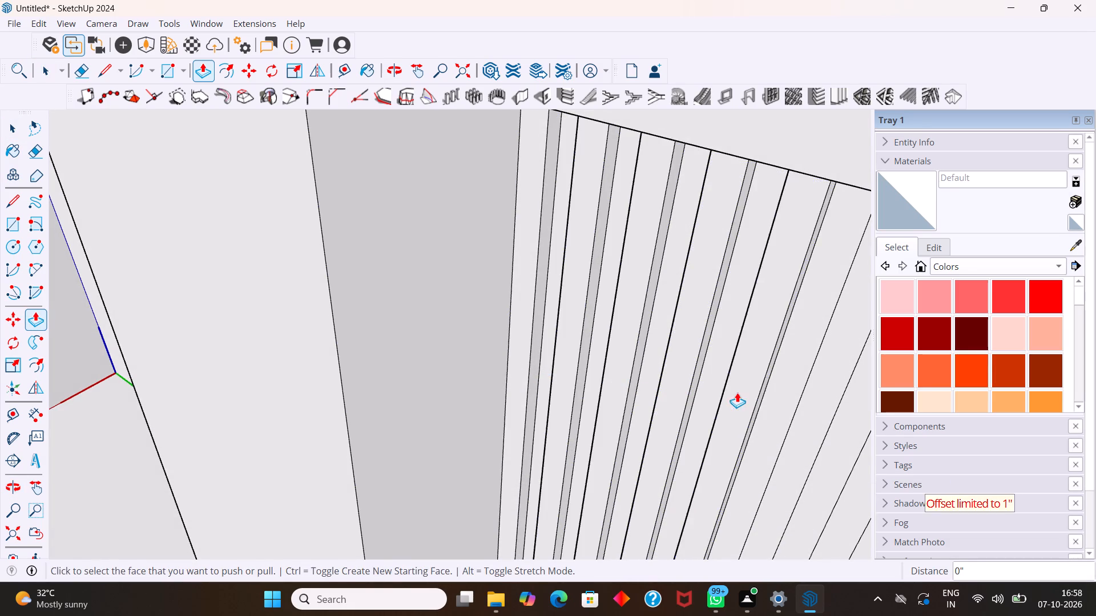
scroll(738, 388, "down", 9)
middle_click_drag(752, 386, 797, 406)
scroll(756, 351, "down", 10)
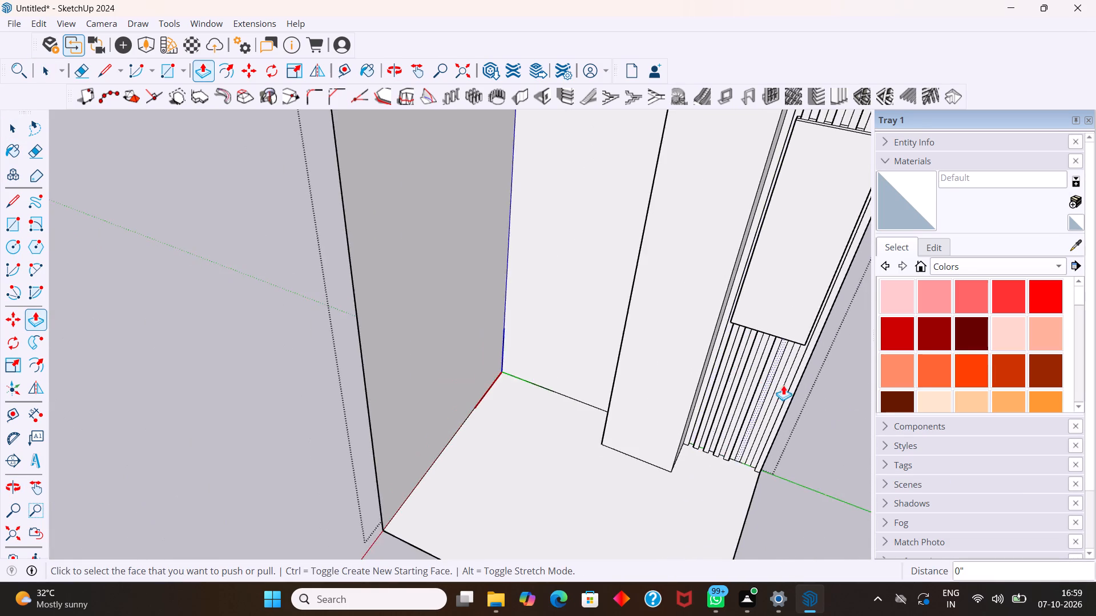
scroll(853, 412, "up", 18)
double_click(658, 434)
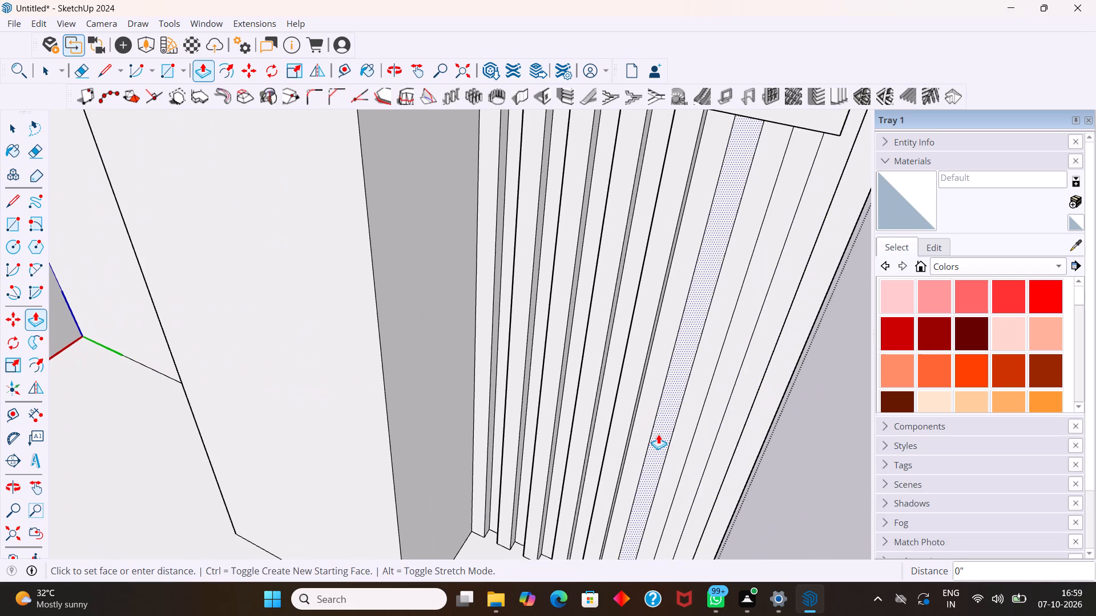
double_click(707, 436)
double_click(744, 440)
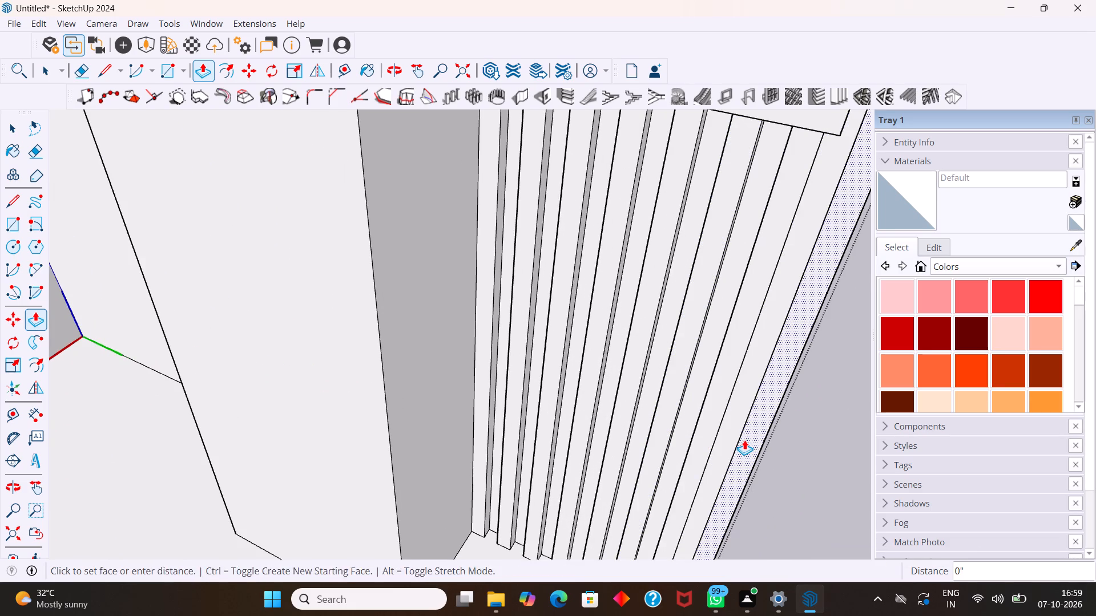
key("space")
Examine the raised strips above and below the panel, and where they meet the top band and the panel's upper face.
middle_click_drag(774, 444, 656, 415)
scroll(663, 413, "down", 9)
scroll(544, 383, "up", 1)
scroll(543, 383, "down", 14)
middle_click_drag(465, 358, 620, 362)
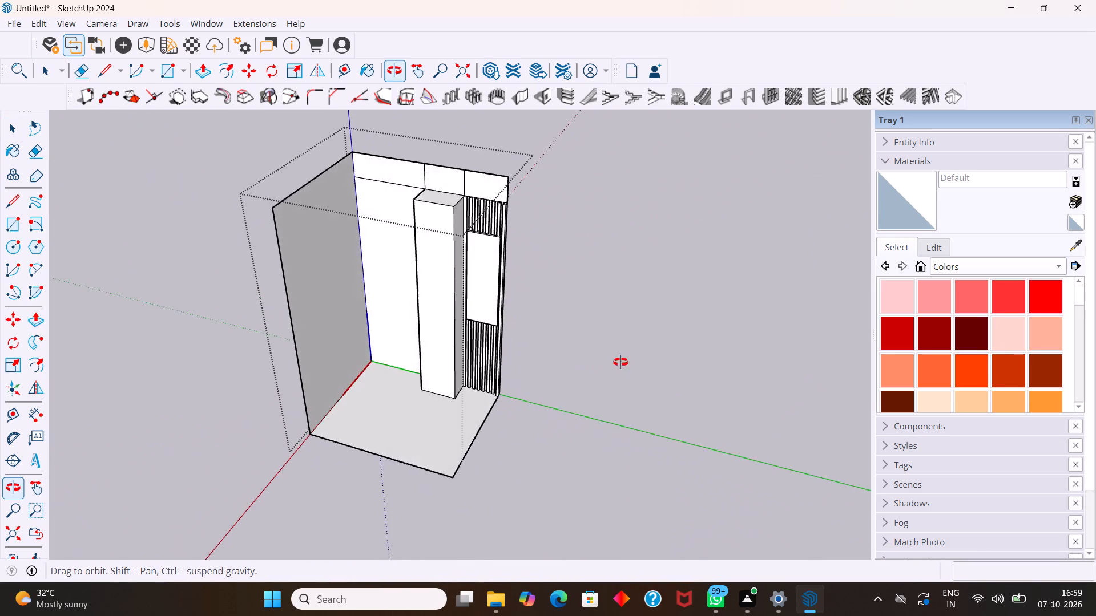
middle_click_drag(620, 362, 620, 359)
scroll(487, 311, "up", 4)
middle_click_drag(468, 296, 574, 385)
scroll(505, 270, "up", 3)
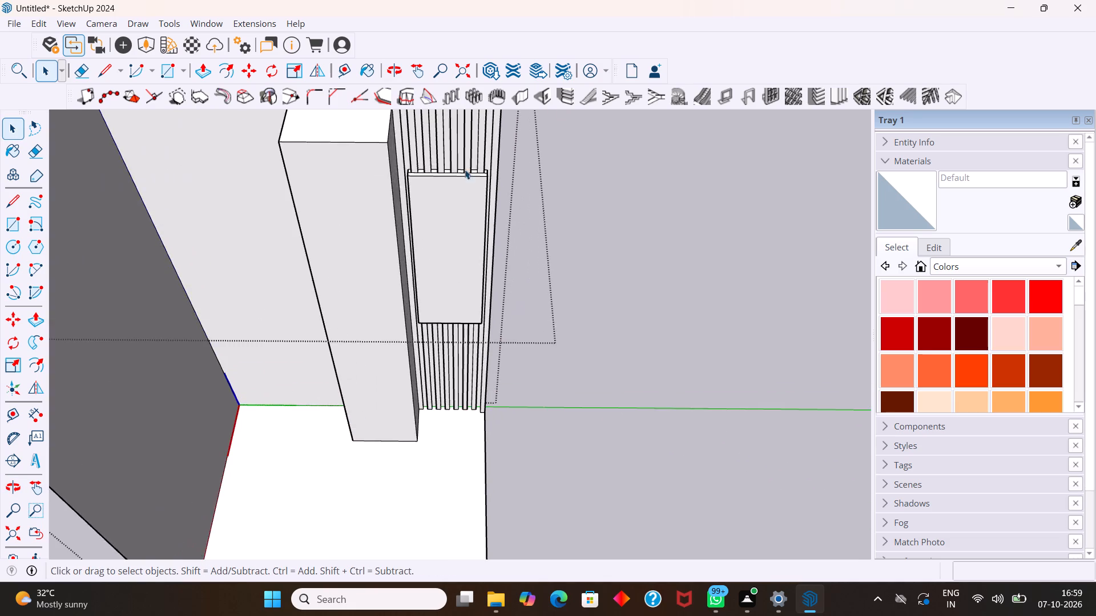
scroll(460, 158, "down", 5)
scroll(447, 141, "up", 2)
scroll(444, 133, "down", 16)
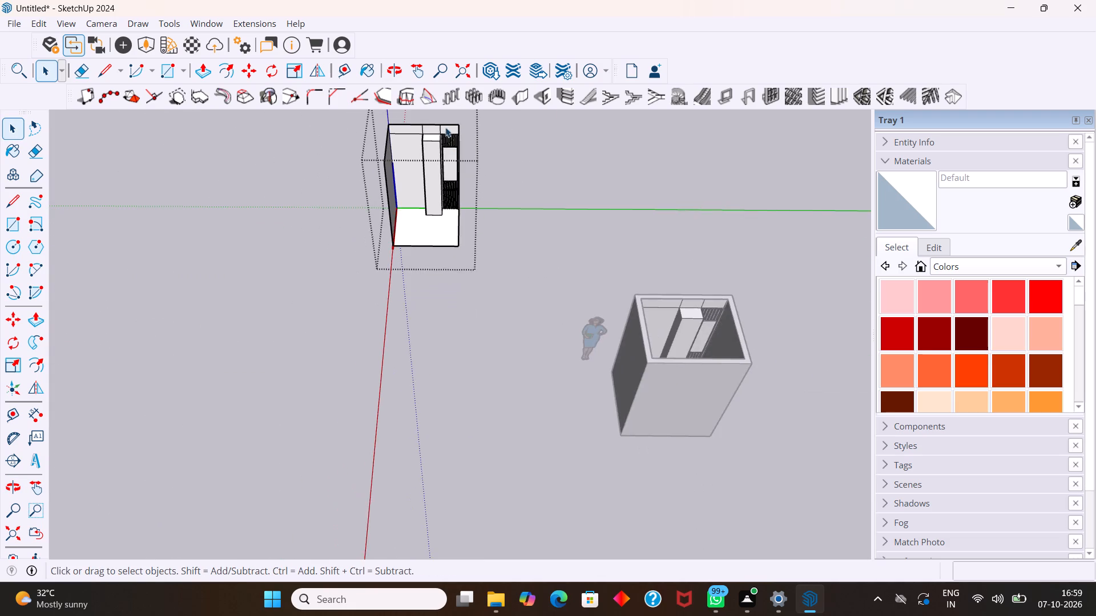
scroll(444, 124, "up", 10)
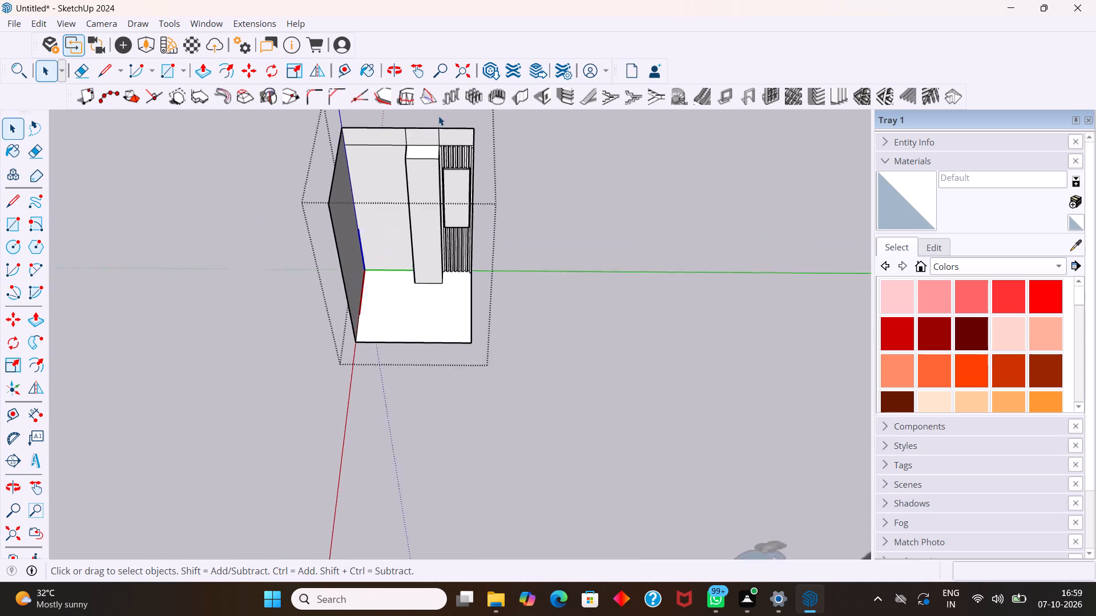
scroll(438, 116, "up", 15)
middle_click_drag(440, 136, 451, 205)
scroll(451, 204, "up", 2)
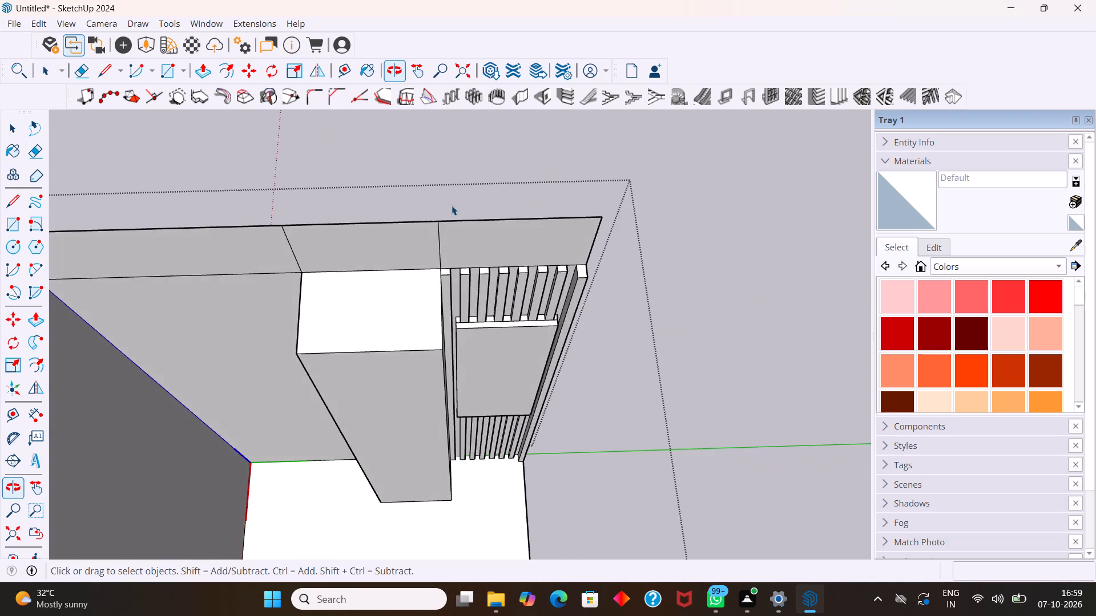
scroll(452, 205, "up", 5)
middle_click_drag(635, 345, 554, 283)
middle_click(553, 282)
scroll(553, 282, "up", 1)
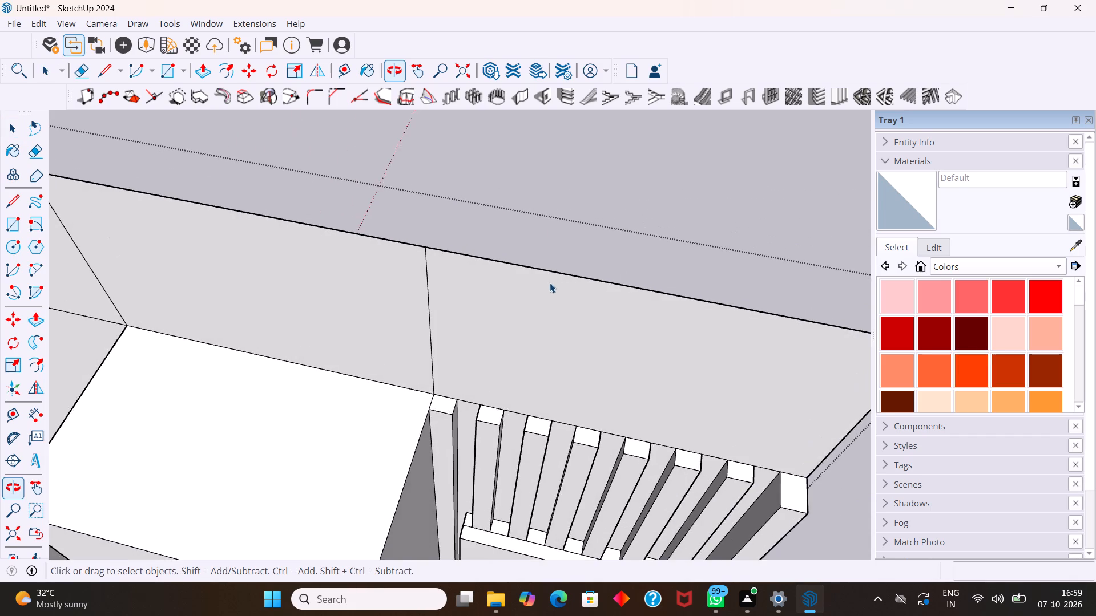
scroll(549, 281, "down", 6)
middle_click_drag(637, 455, 660, 444)
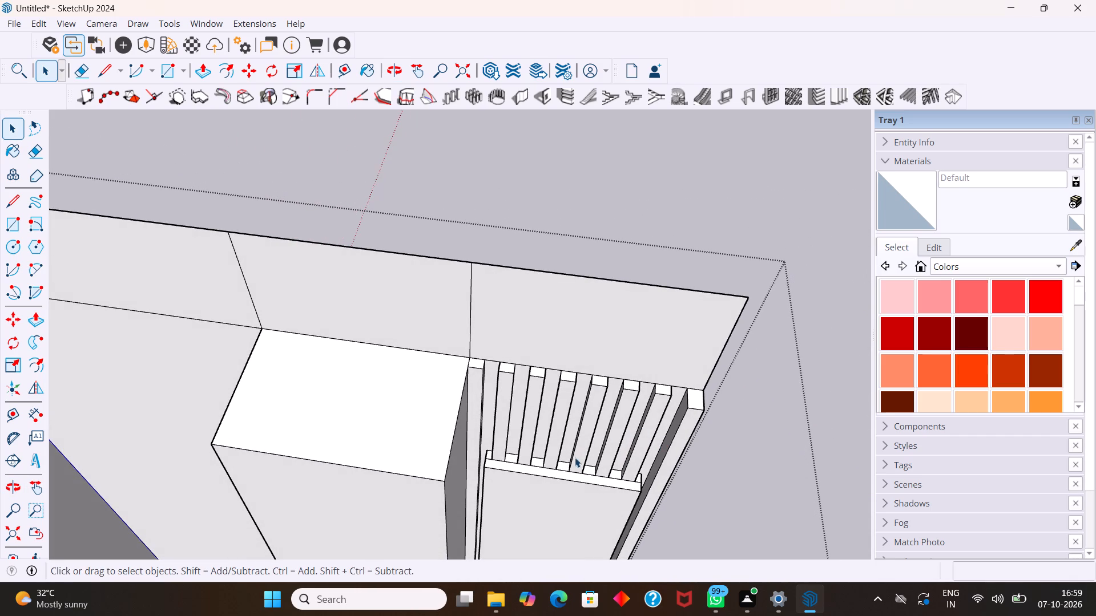
scroll(544, 518, "up", 2)
middle_click_drag(544, 505, 539, 491)
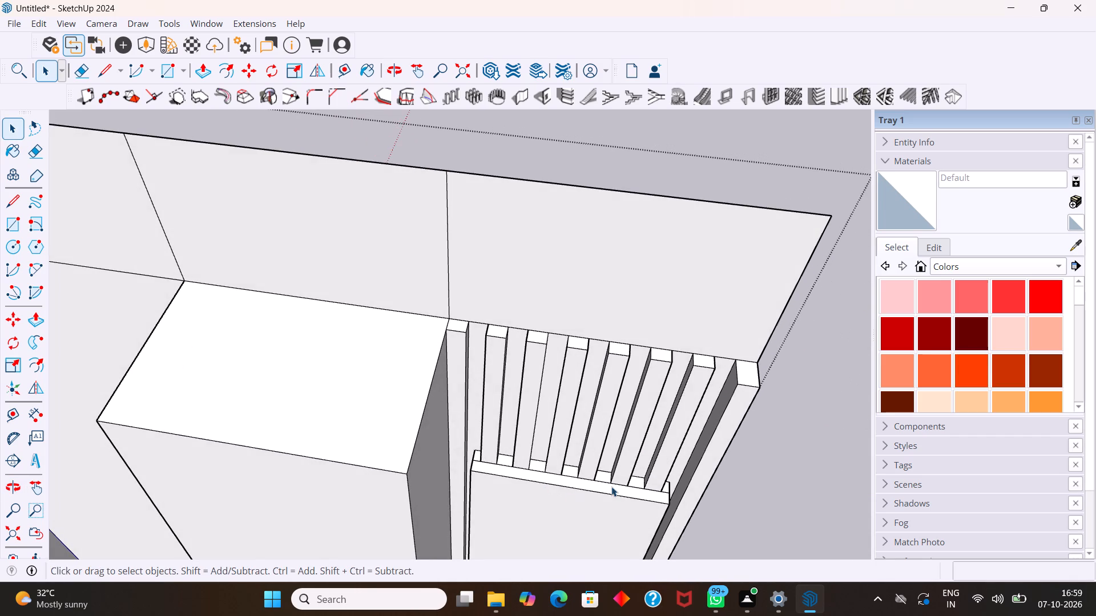
scroll(613, 487, "down", 3)
middle_click_drag(613, 488, 619, 447)
scroll(607, 436, "down", 10)
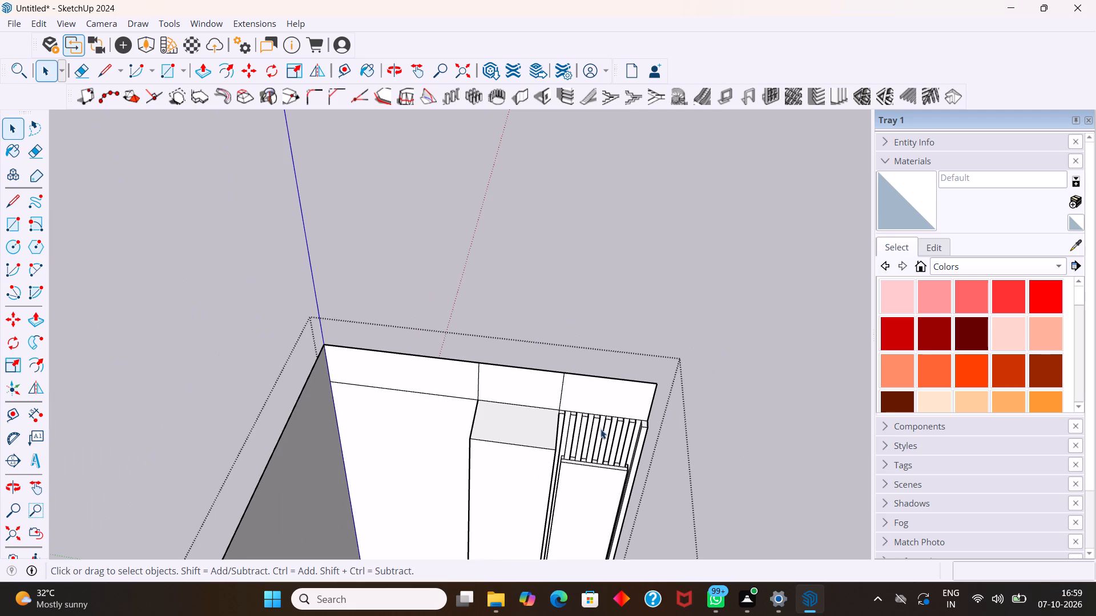
Erase the leftover seam lines in the gaps between the raised strips along the panel's top face.
scroll(613, 502, "up", 5)
middle_click_drag(581, 502, 686, 493)
scroll(573, 480, "up", 6)
middle_click_drag(549, 459, 497, 516)
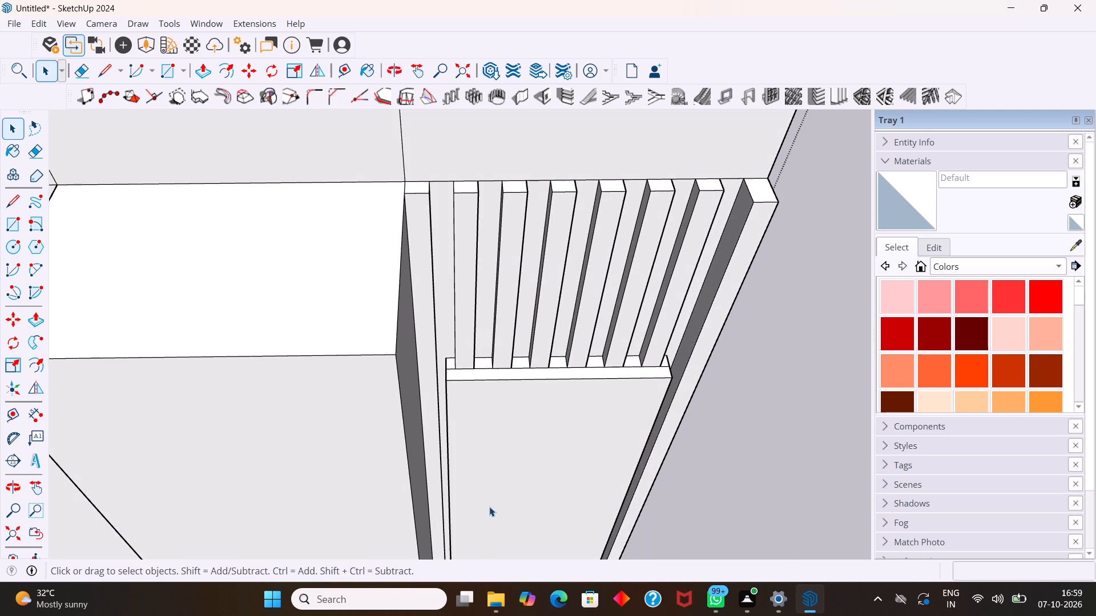
scroll(479, 500, "up", 6)
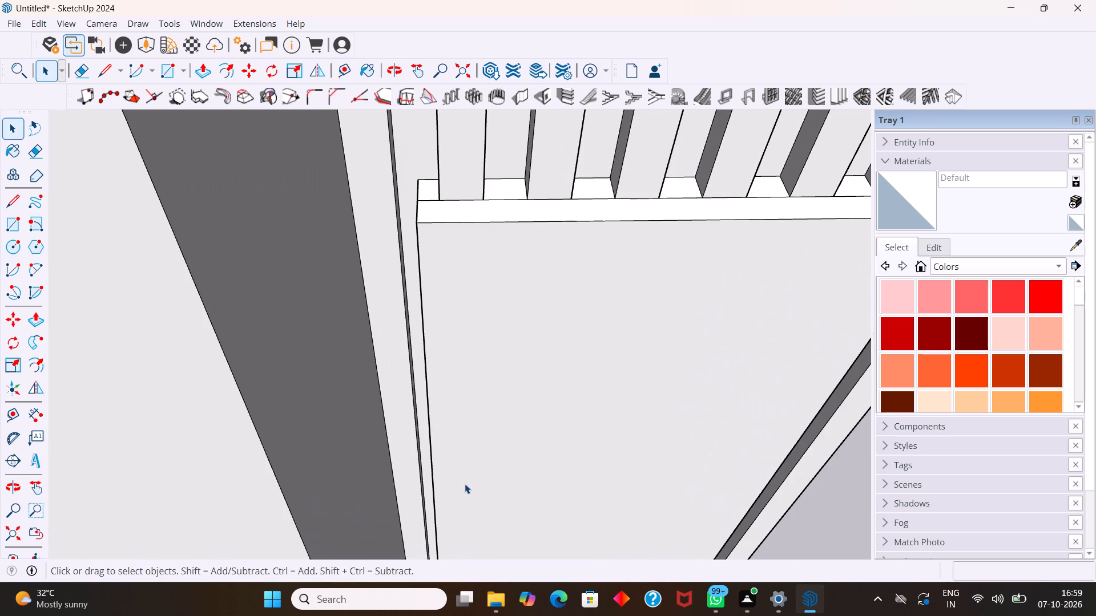
key("e")
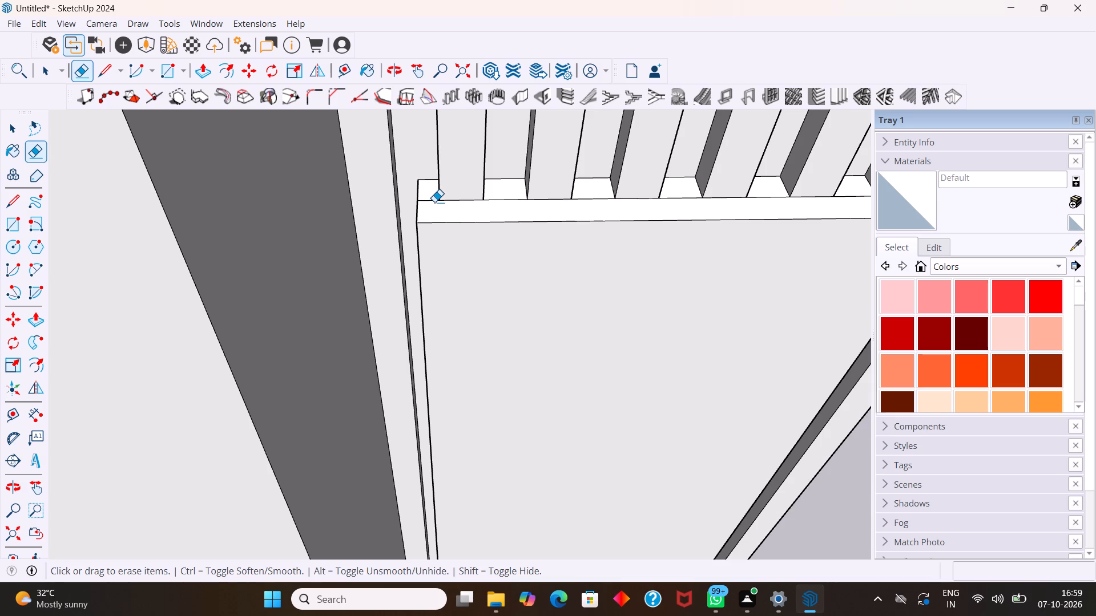
left_click(432, 198)
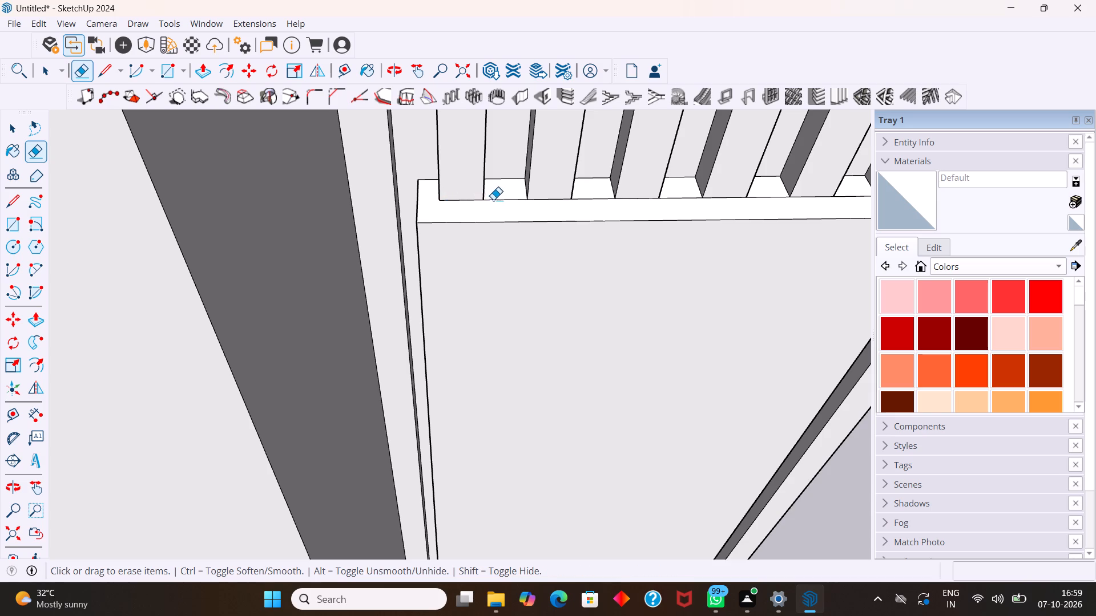
left_click(496, 197)
left_click(500, 200)
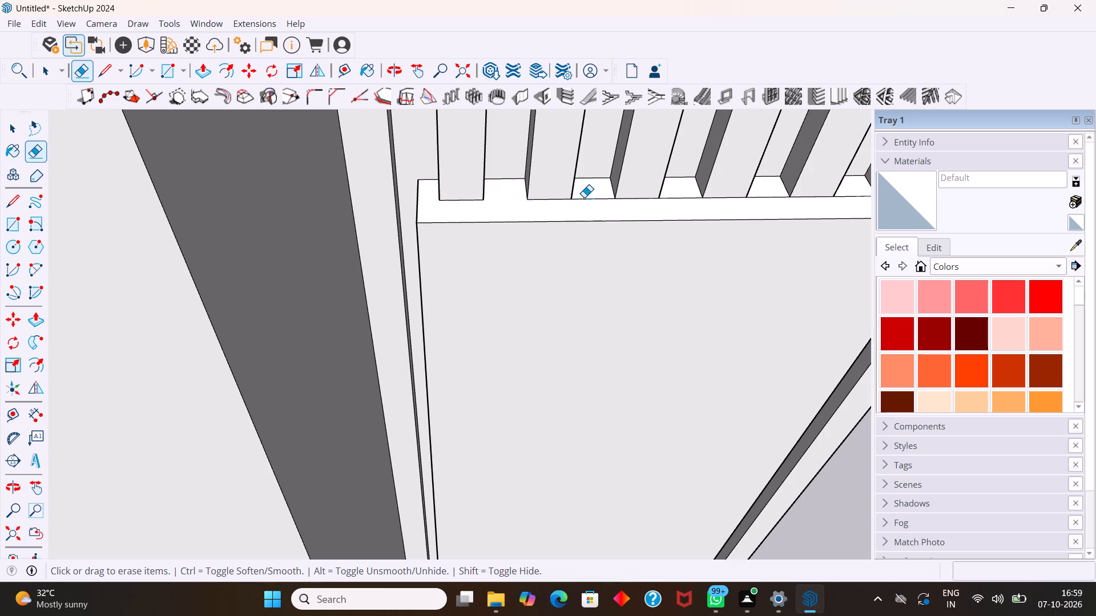
left_click(585, 196)
left_click(586, 199)
left_click_drag(671, 194, 675, 204)
left_click_drag(762, 189, 763, 197)
scroll(777, 203, "down", 7)
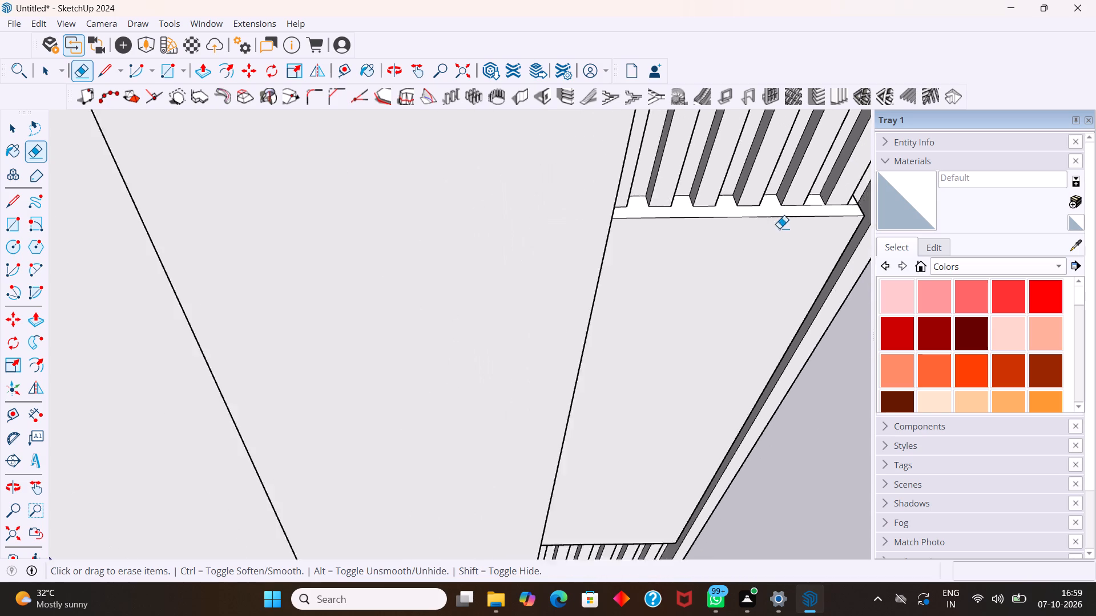
scroll(779, 228, "down", 5)
scroll(827, 215, "up", 13)
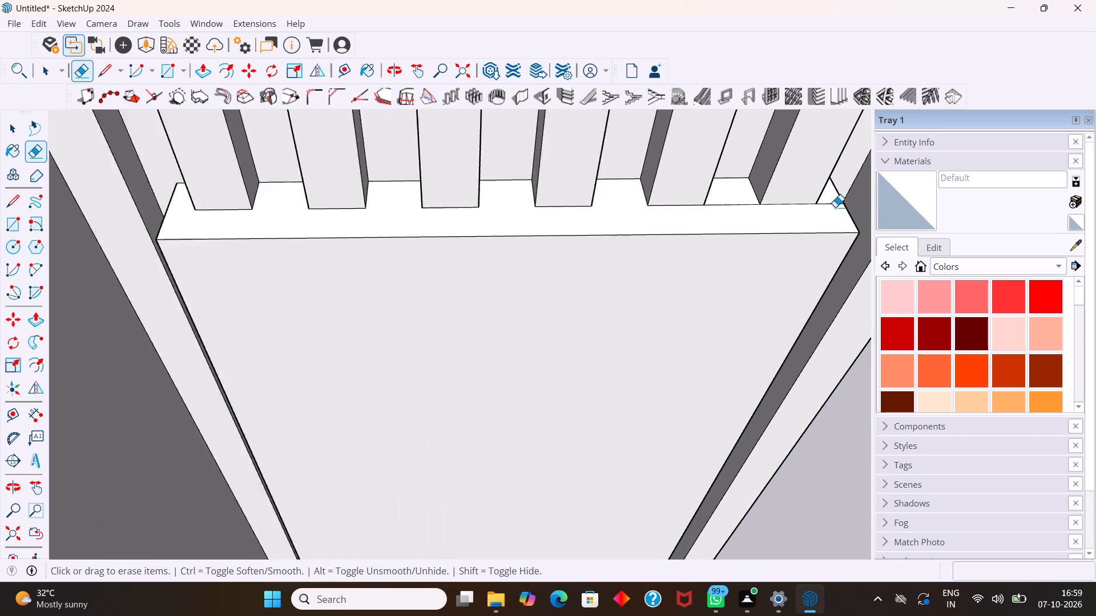
scroll(835, 207, "up", 5)
left_click_drag(824, 196, 821, 209)
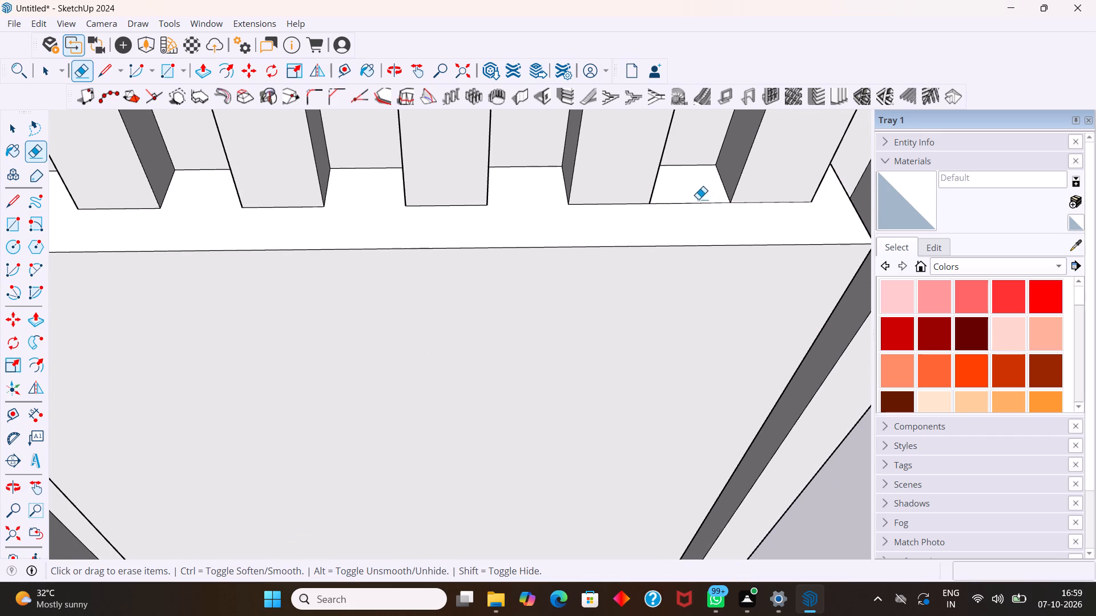
left_click_drag(696, 198, 688, 216)
Erase the seam lines in the first four gaps between the raised strips on the projecting panel's underside, starting beside the block.
scroll(681, 221, "down", 20)
scroll(681, 221, "down", 1)
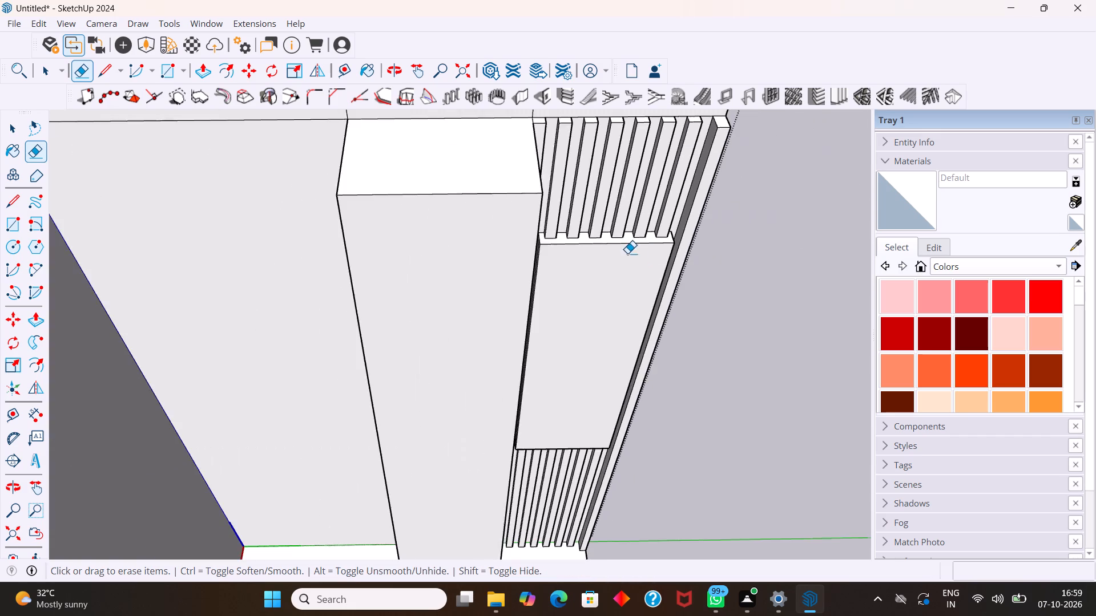
scroll(627, 253, "down", 5)
middle_click_drag(622, 423, 558, 193)
scroll(541, 266, "up", 3)
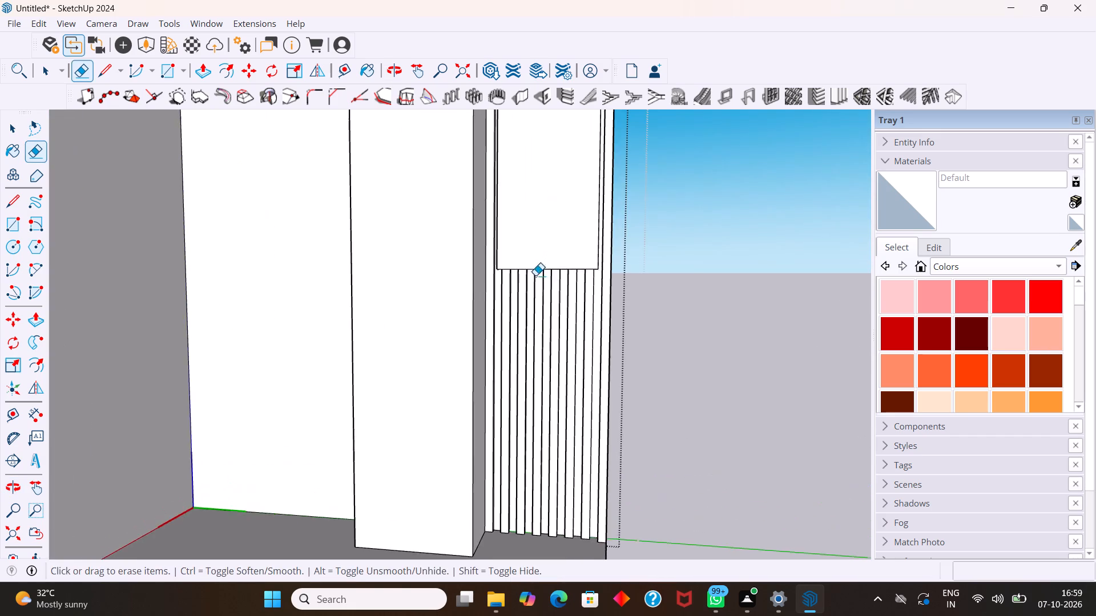
middle_click_drag(542, 299, 509, 101)
scroll(539, 209, "up", 8)
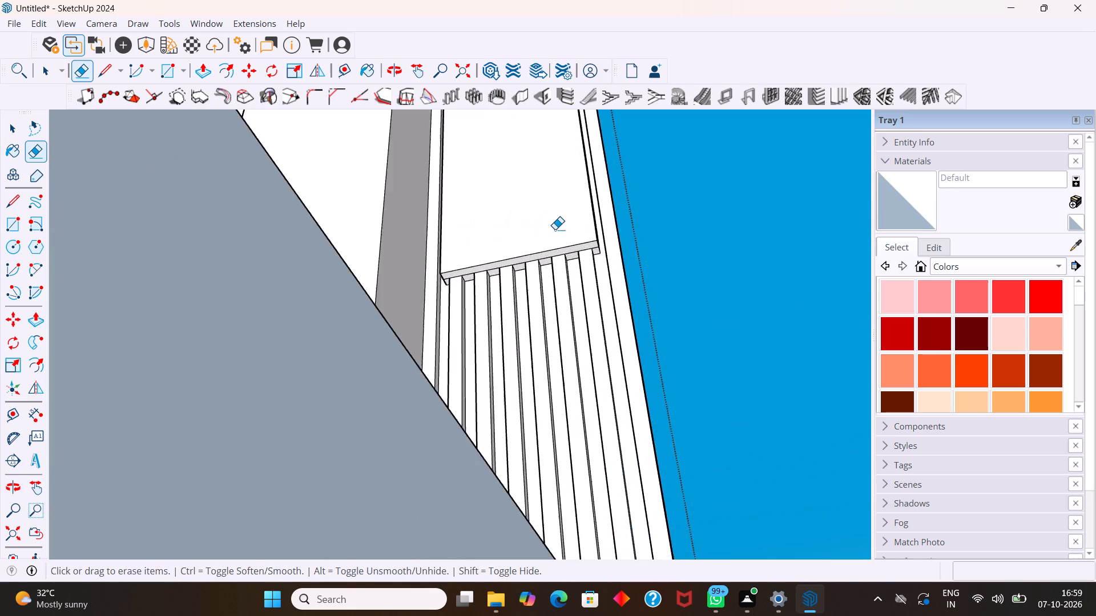
scroll(555, 229, "up", 3)
middle_click_drag(563, 264, 525, 216)
scroll(520, 292, "up", 8)
middle_click_drag(503, 271, 479, 205)
middle_click_drag(338, 348, 441, 334)
scroll(289, 334, "up", 7)
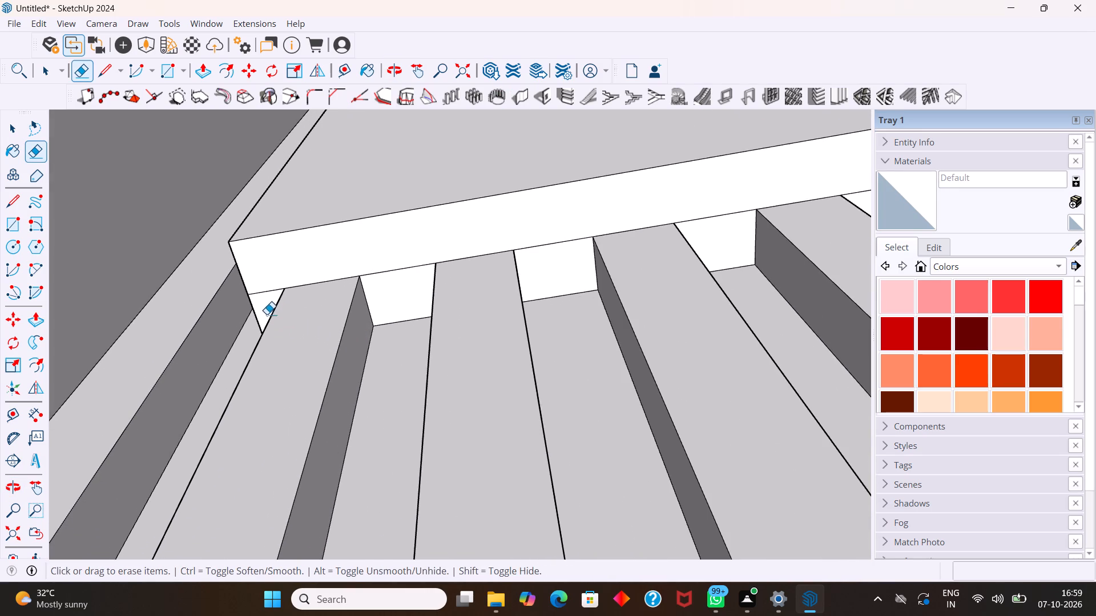
left_click(261, 292)
left_click(396, 270)
left_click(545, 241)
left_click_drag(546, 241, 551, 253)
left_click_drag(721, 206, 730, 220)
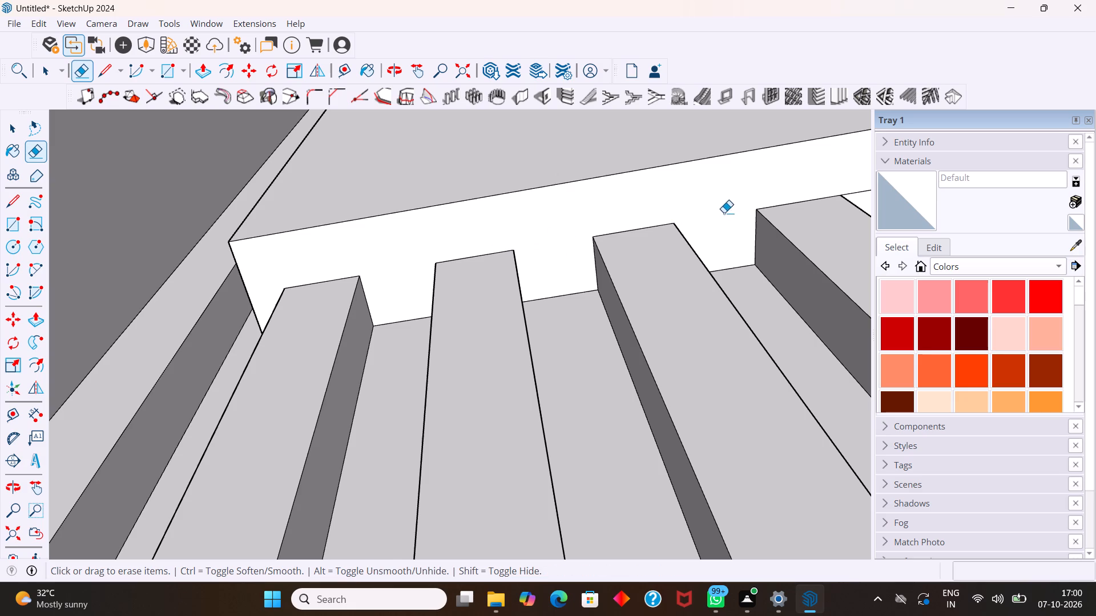
Erase the remaining seam lines in the strip gaps along the panel's underside, out to the wall's far edge.
scroll(722, 212, "down", 17)
middle_click_drag(723, 233, 441, 329)
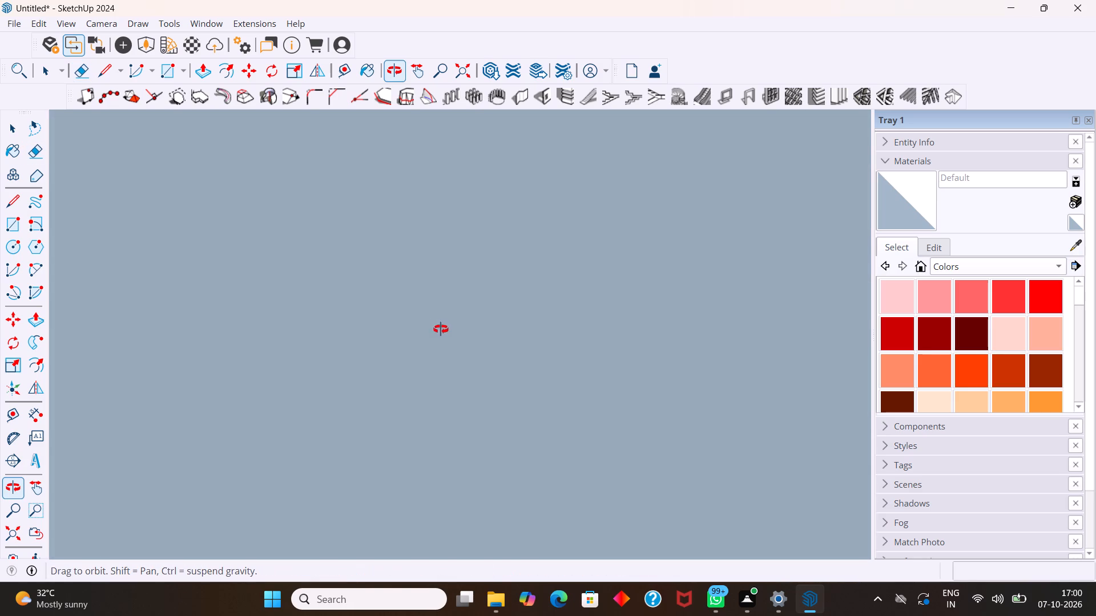
middle_click_drag(441, 329, 425, 330)
scroll(407, 328, "down", 20)
scroll(407, 328, "down", 4)
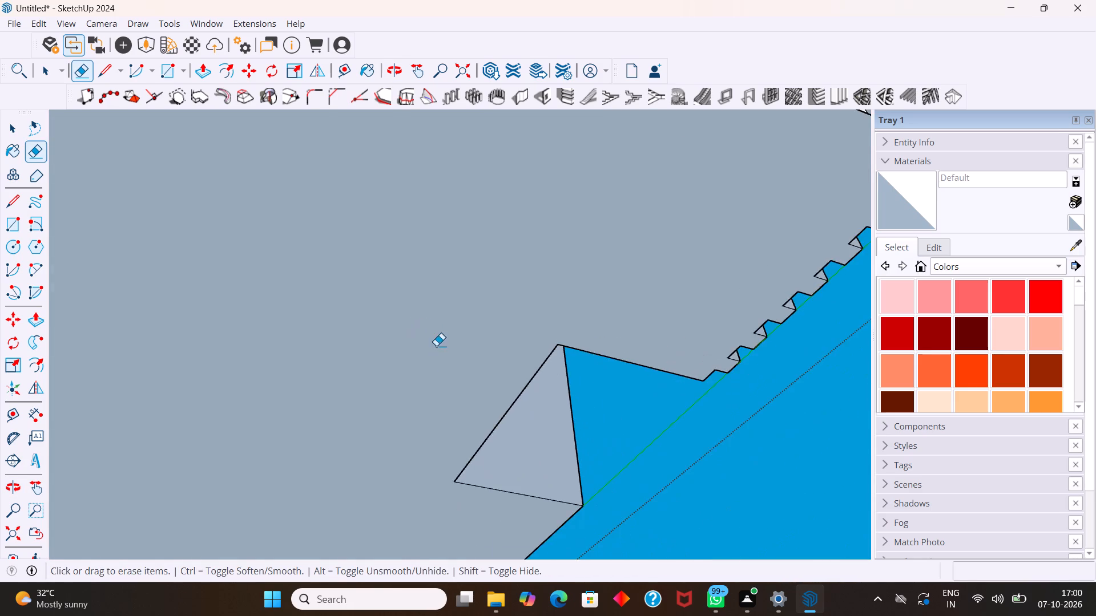
scroll(436, 346, "down", 5)
middle_click_drag(549, 292, 425, 358)
scroll(409, 337, "down", 8)
scroll(412, 305, "up", 1)
scroll(412, 305, "down", 3)
middle_click_drag(406, 303, 626, 348)
scroll(661, 197, "up", 15)
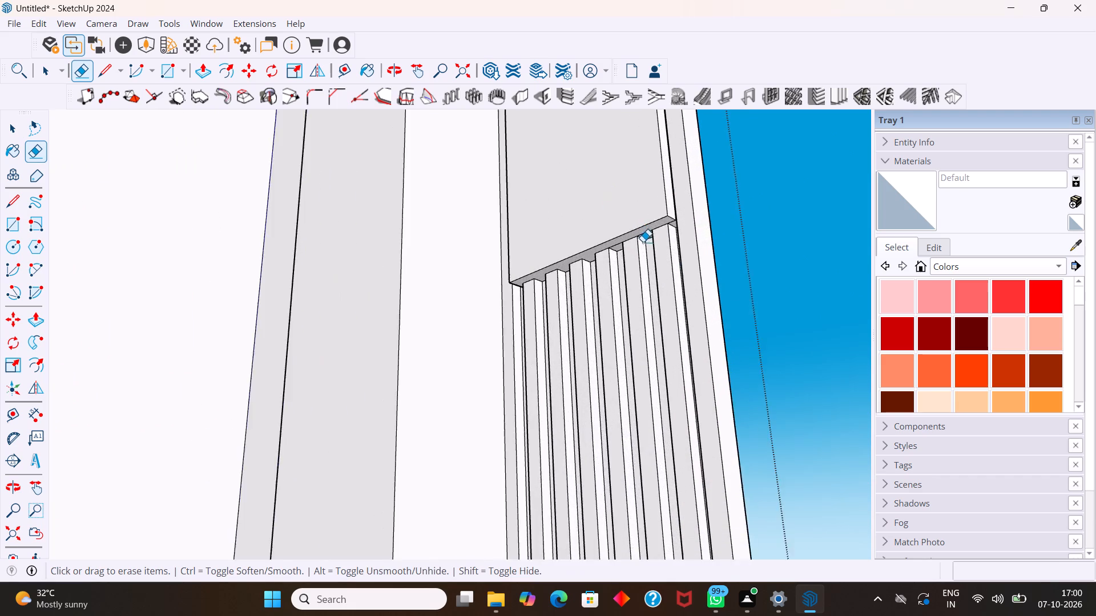
scroll(643, 242, "up", 17)
middle_click_drag(634, 236, 650, 239)
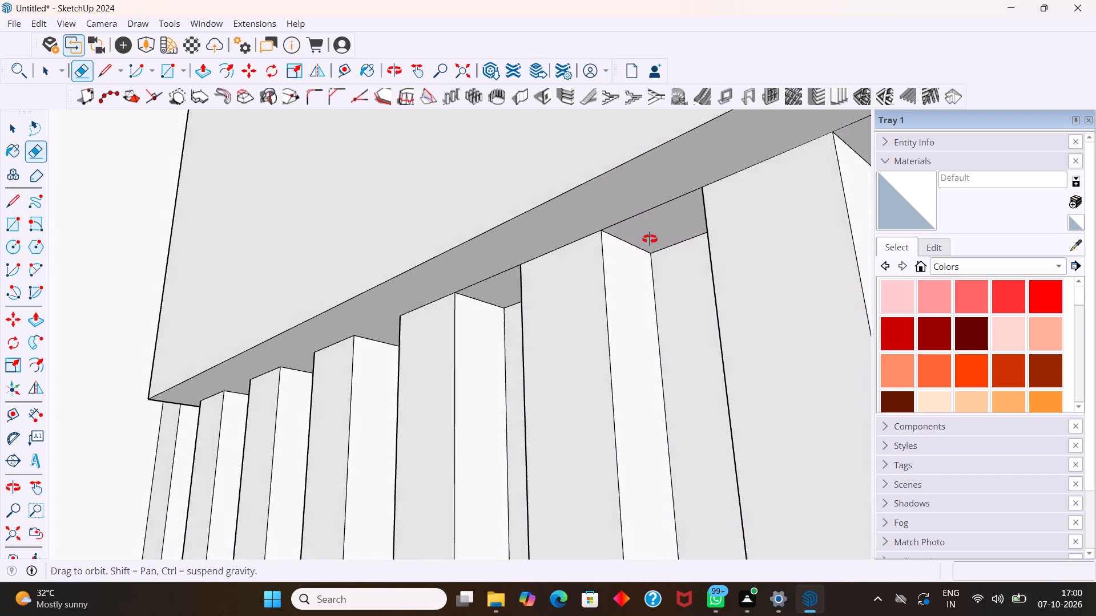
middle_click_drag(650, 239, 670, 240)
left_click_drag(484, 269, 491, 283)
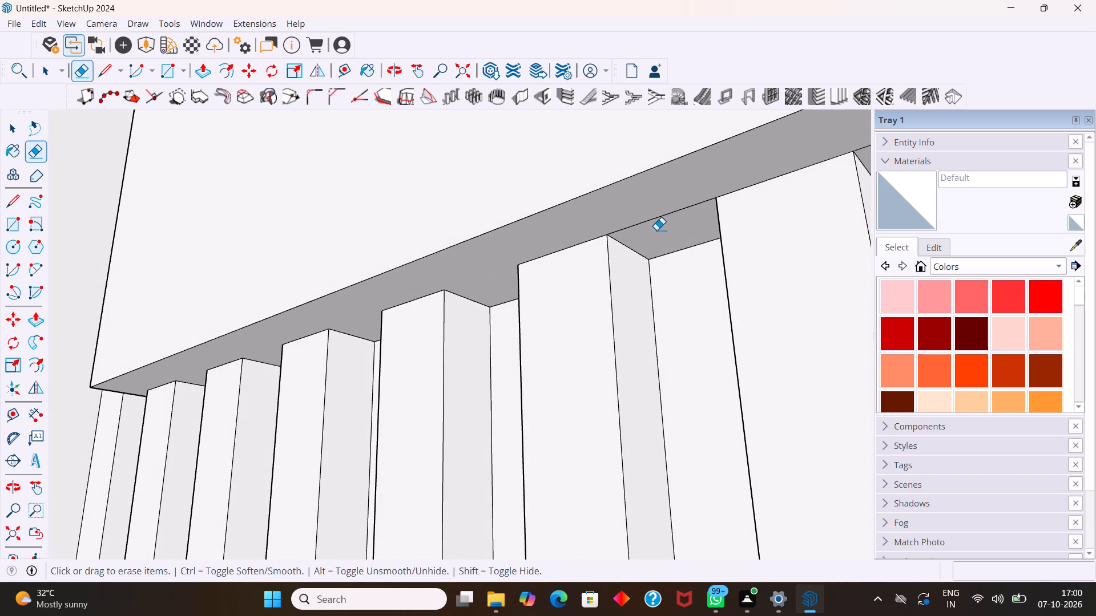
left_click_drag(652, 218, 659, 229)
scroll(658, 230, "down", 9)
scroll(746, 203, "up", 2)
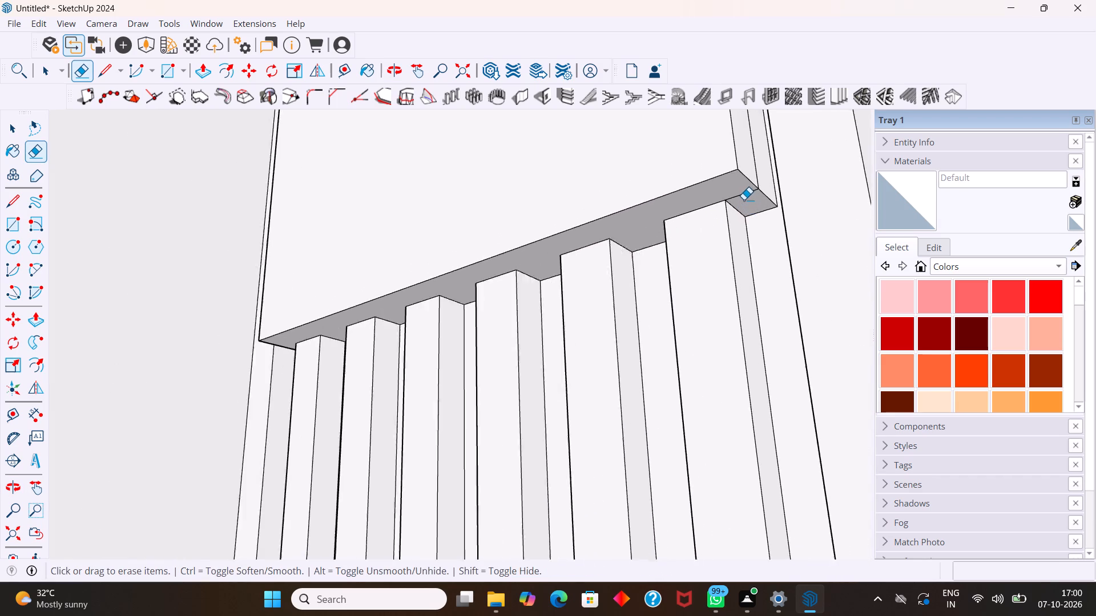
scroll(744, 200, "up", 6)
left_click_drag(743, 189, 750, 194)
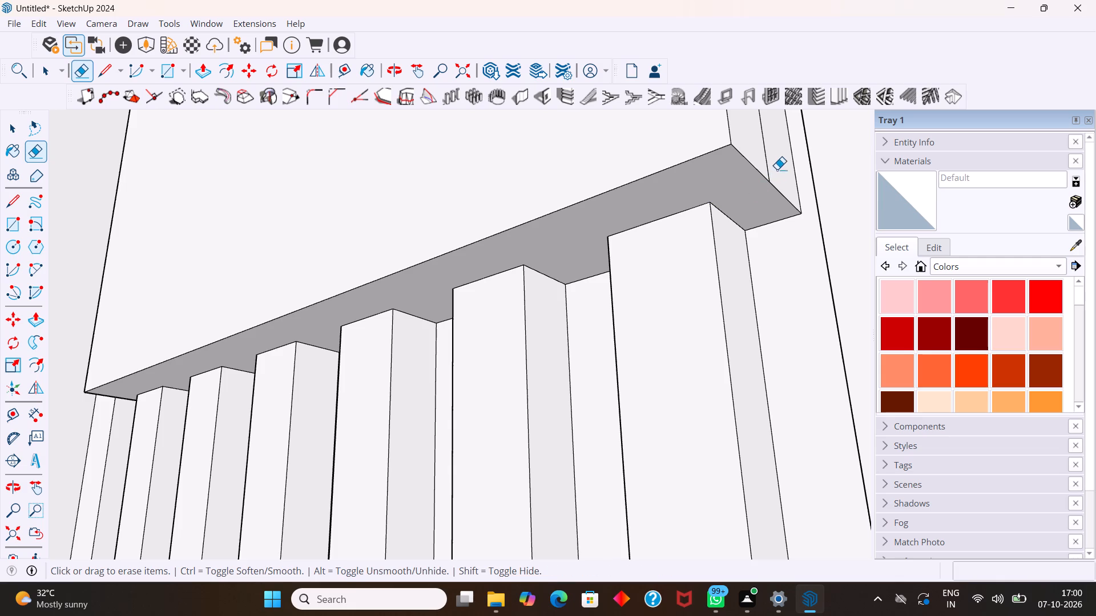
Erase the leftover vertical line on each of the projecting panel's two narrow side faces.
left_click(768, 156)
left_click(767, 156)
scroll(553, 213, "down", 5)
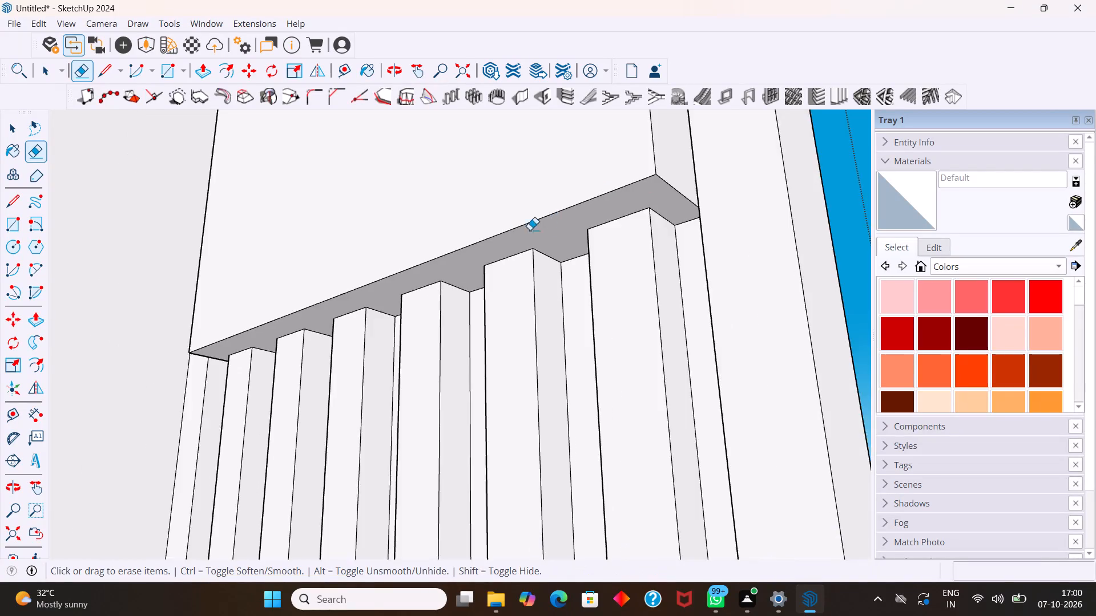
scroll(530, 230, "down", 4)
scroll(429, 242, "down", 1)
middle_click_drag(417, 244, 634, 246)
scroll(263, 248, "up", 3)
middle_click_drag(126, 246, 289, 268)
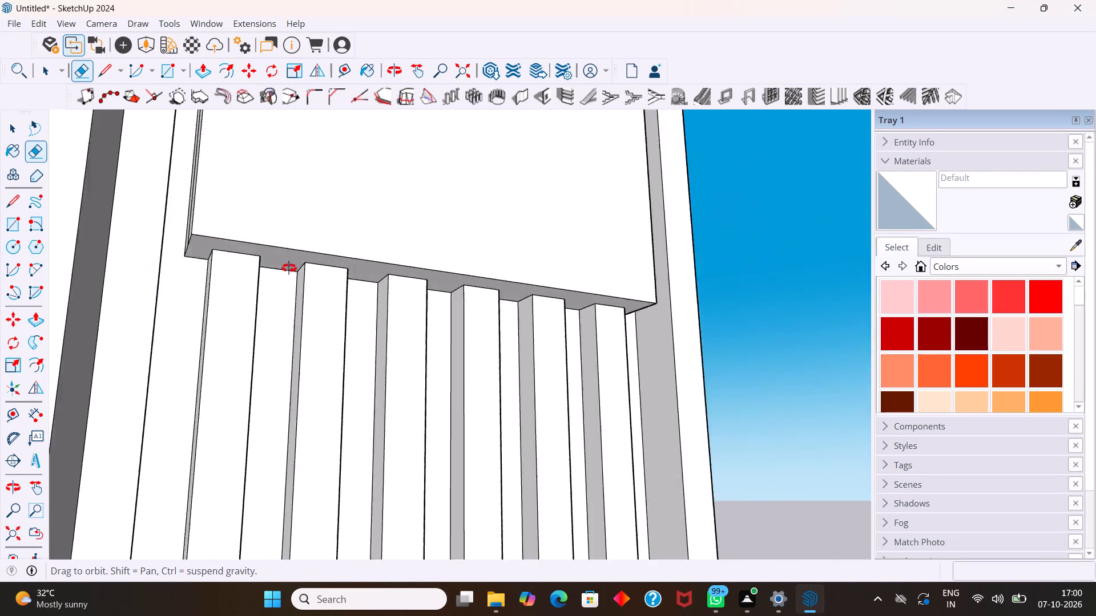
middle_click_drag(289, 268, 240, 324)
scroll(199, 251, "up", 9)
middle_click_drag(182, 193, 184, 193)
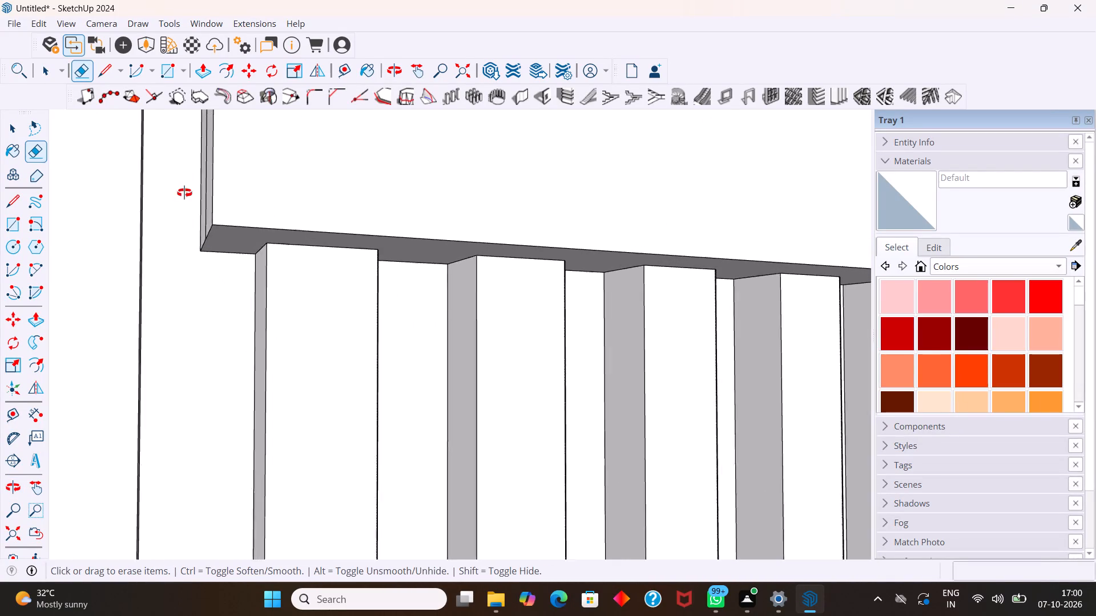
middle_click_drag(184, 193, 218, 217)
scroll(215, 208, "up", 2)
left_click_drag(223, 202, 216, 204)
Examine the panel's lower edge, the strips below it and the detailed wall as a whole.
key("space")
scroll(214, 219, "down", 8)
scroll(364, 303, "up", 1)
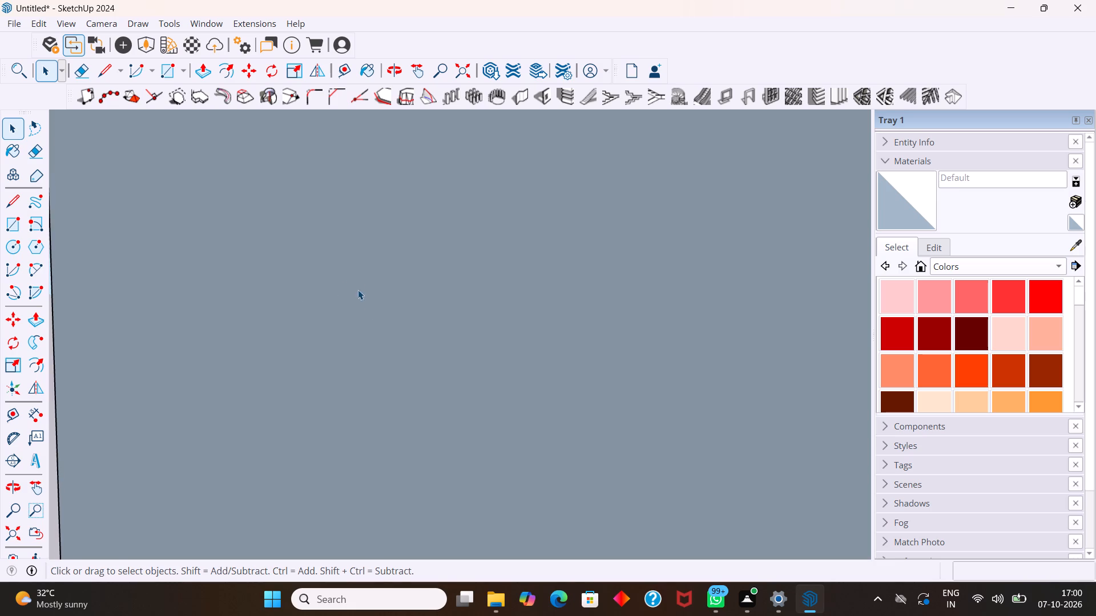
middle_click_drag(354, 286, 352, 293)
scroll(354, 286, "down", 16)
scroll(296, 288, "down", 13)
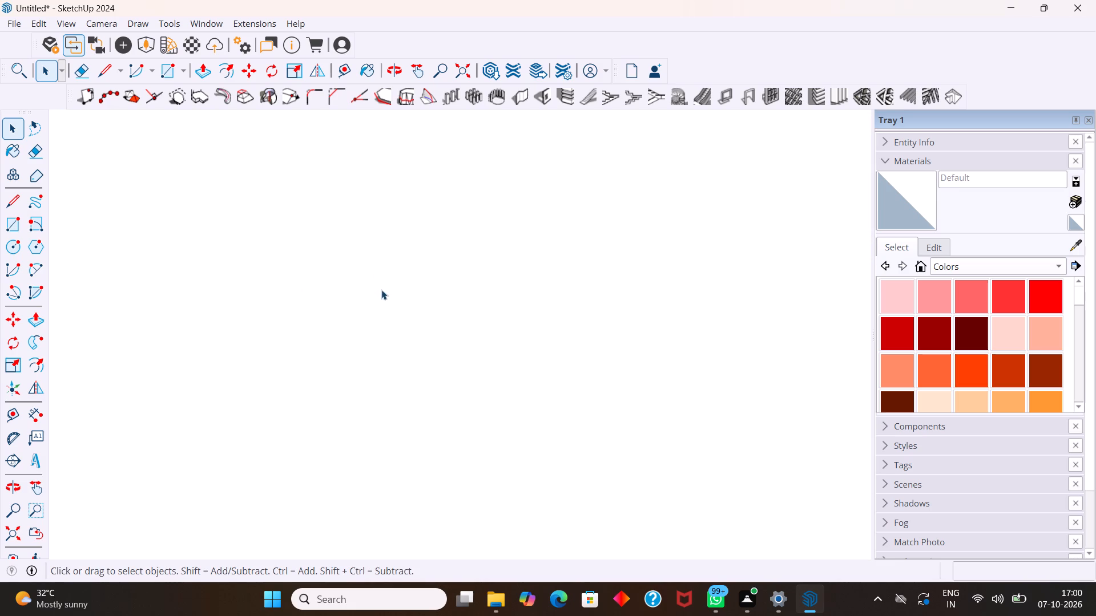
scroll(381, 290, "down", 4)
key("space")
scroll(380, 278, "down", 16)
scroll(429, 279, "up", 1)
scroll(430, 279, "down", 4)
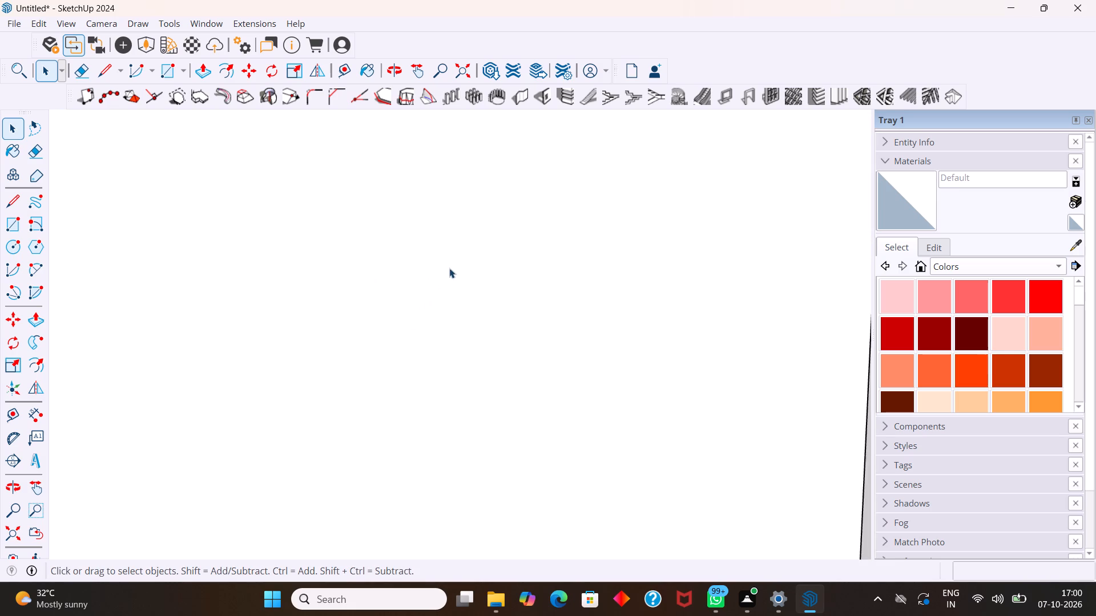
scroll(449, 268, "down", 2)
scroll(450, 266, "up", 2)
scroll(450, 266, "down", 5)
scroll(524, 275, "down", 11)
scroll(623, 272, "up", 1)
scroll(624, 272, "down", 3)
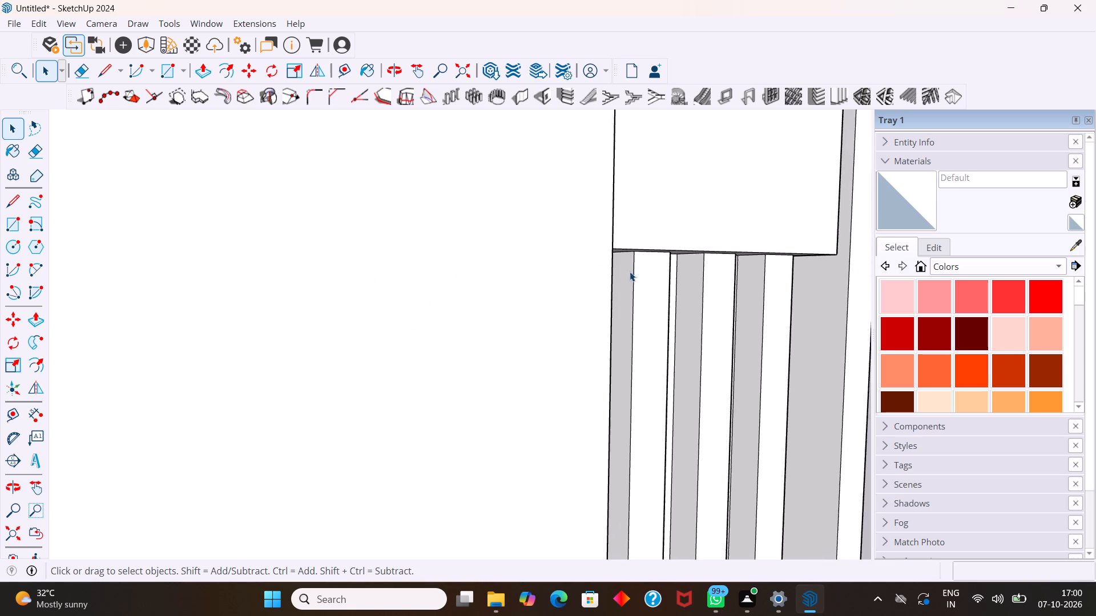
scroll(630, 271, "down", 7)
middle_click_drag(677, 269, 502, 301)
scroll(471, 281, "down", 10)
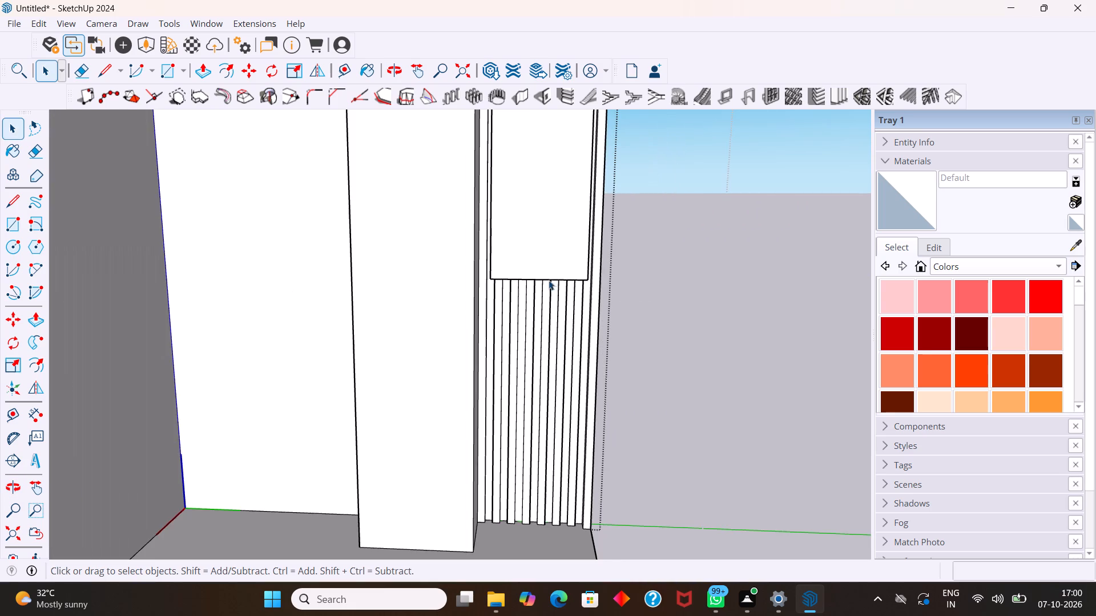
scroll(565, 225, "down", 14)
scroll(569, 151, "up", 3)
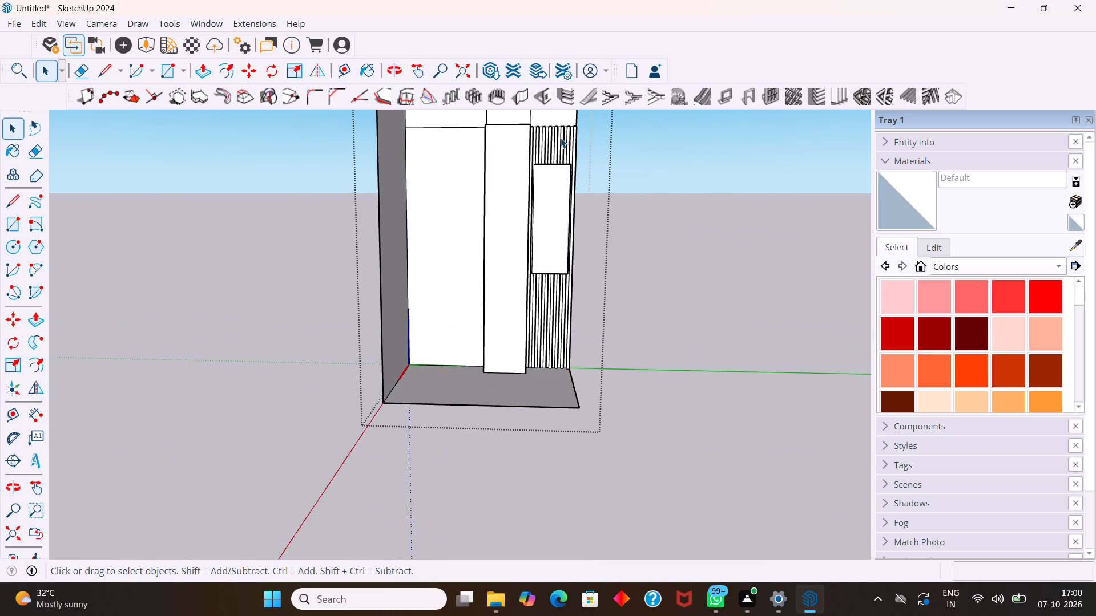
Copy the panel's front top edge 1" inward across its top face, to the midpoint of the short side edge.
scroll(561, 138, "up", 10)
middle_click_drag(551, 140, 513, 262)
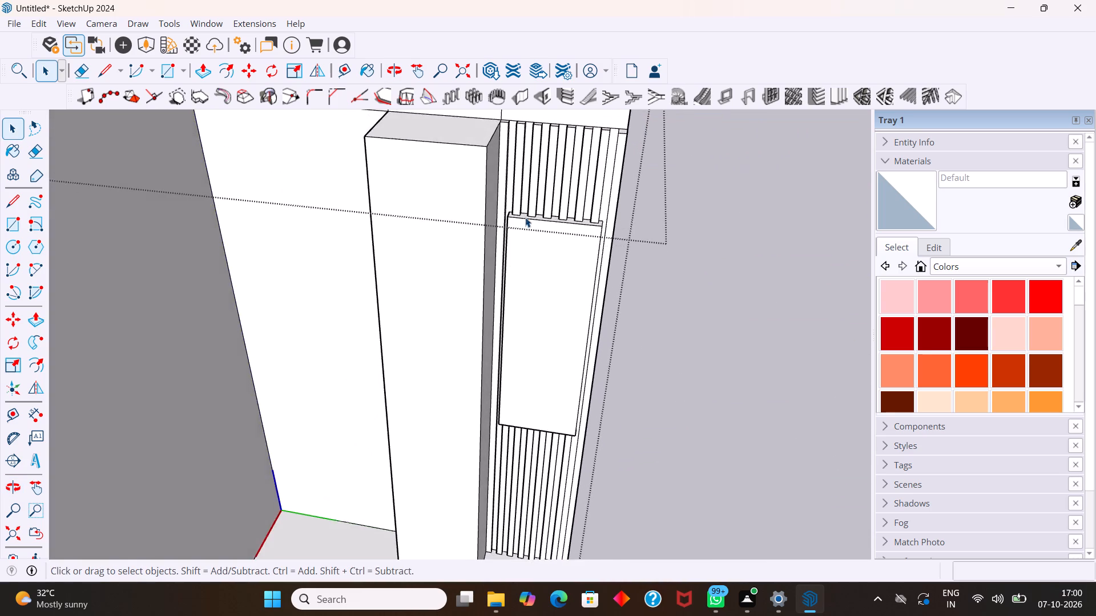
scroll(529, 195, "up", 16)
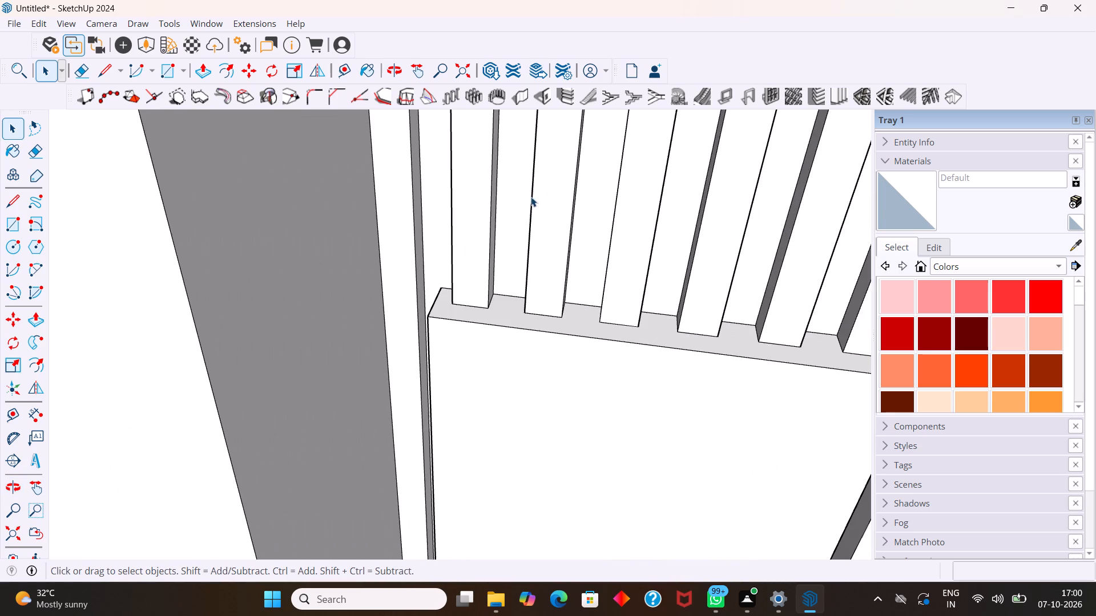
scroll(533, 198, "up", 6)
middle_click_drag(537, 207, 540, 306)
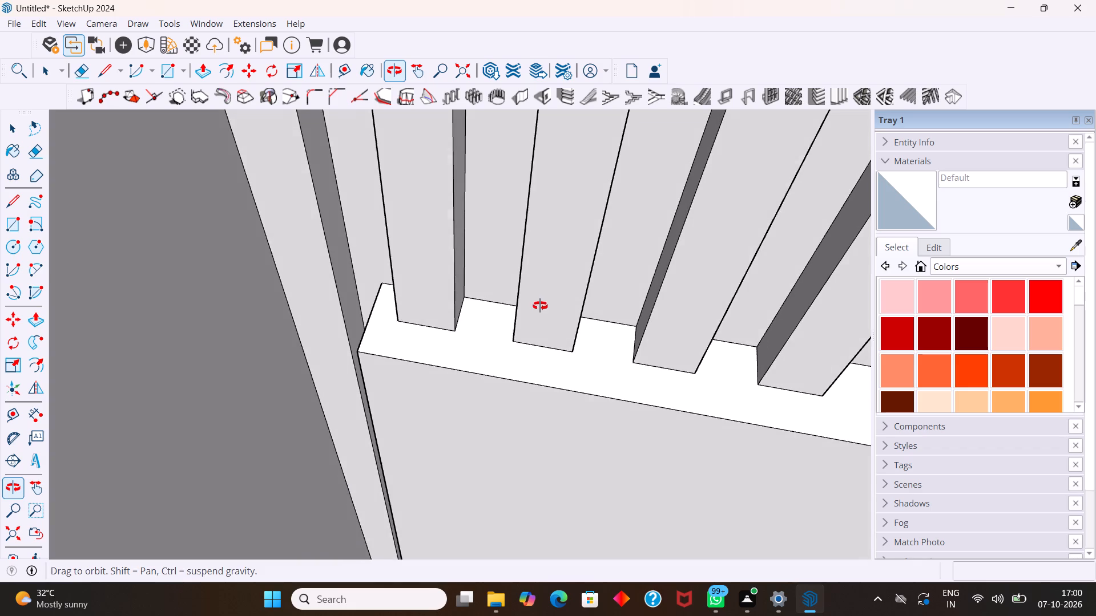
middle_click_drag(540, 306, 540, 307)
scroll(540, 306, "up", 2)
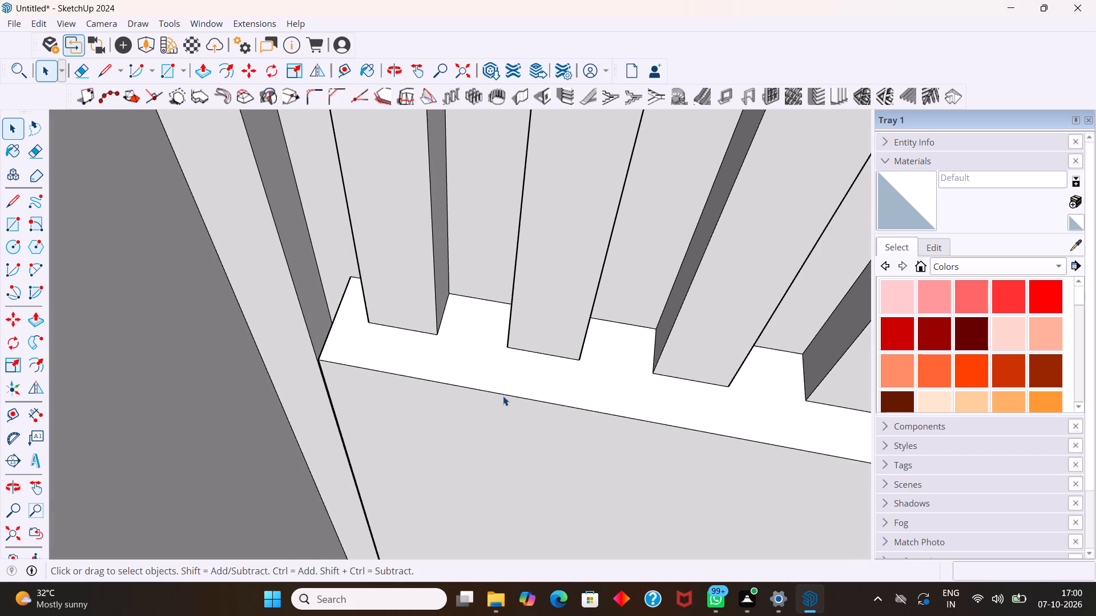
left_click(501, 392)
left_click(501, 392)
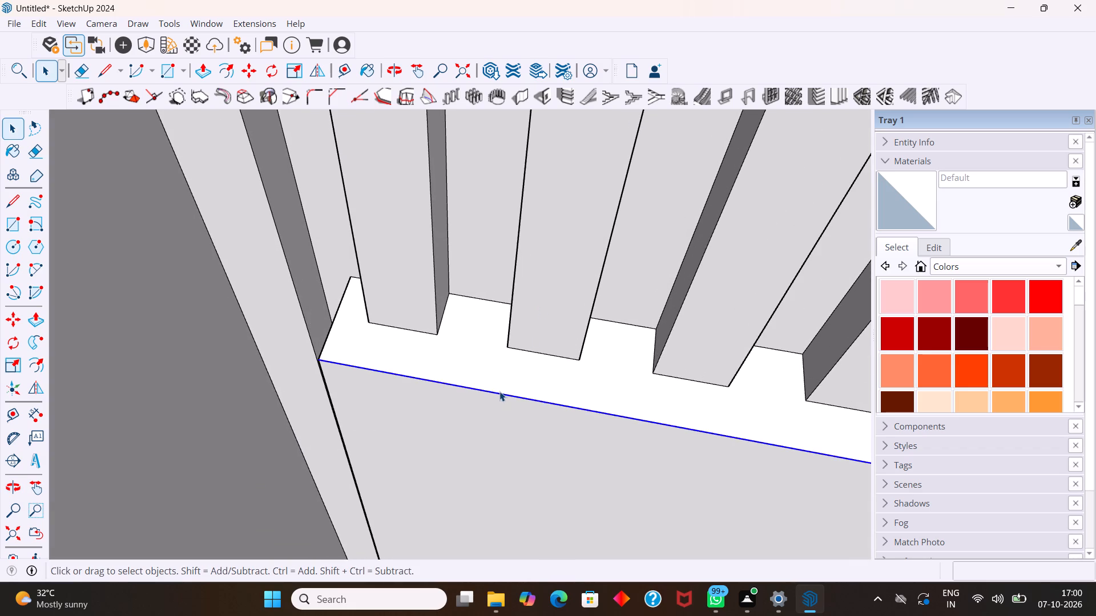
key("m")
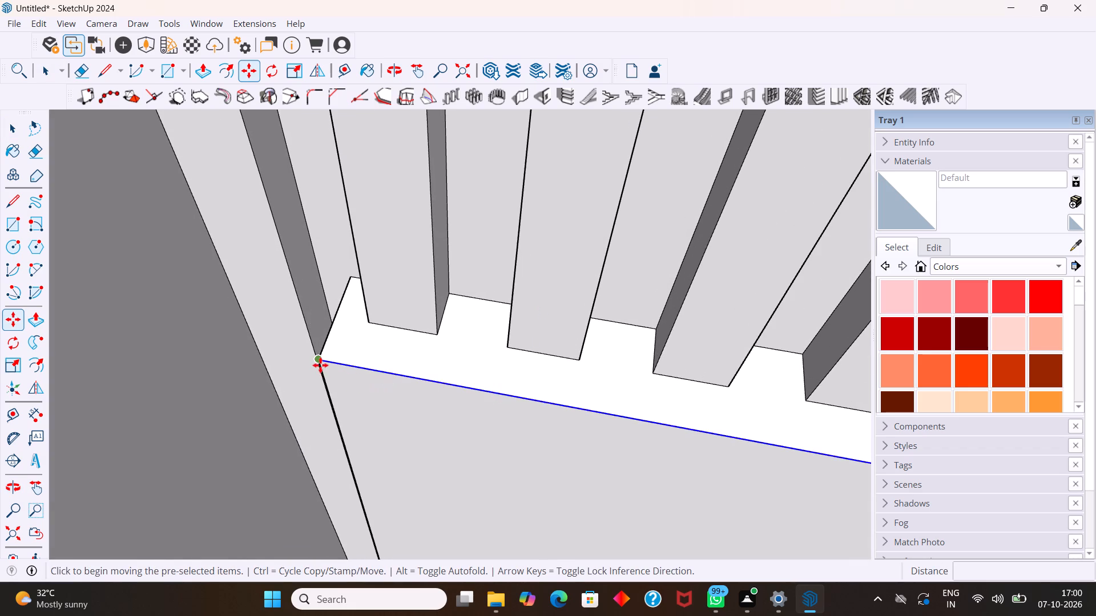
left_click(320, 364)
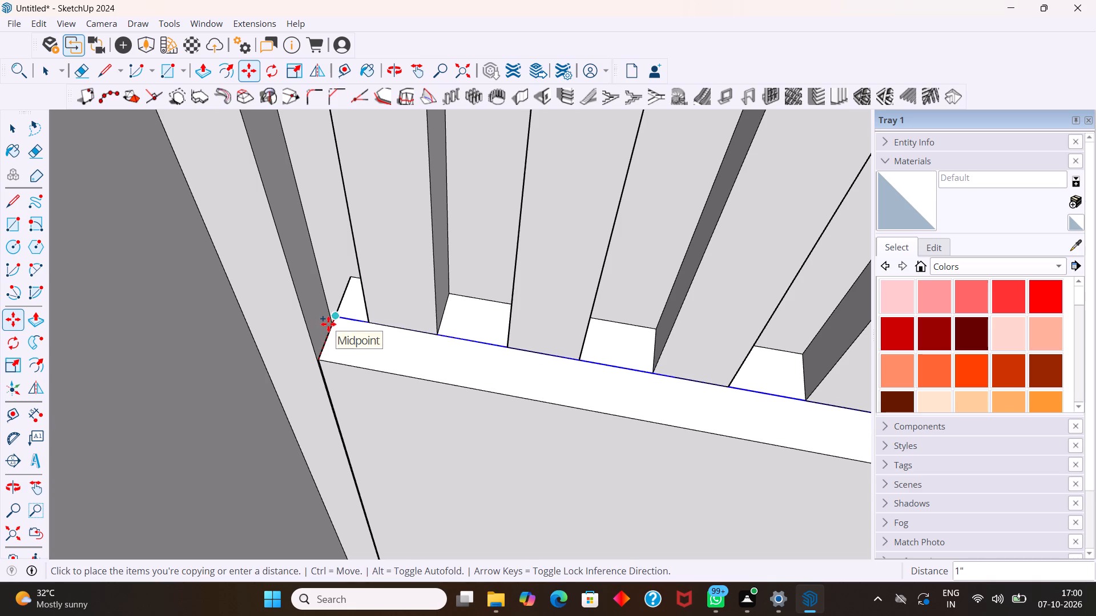
left_click(328, 324)
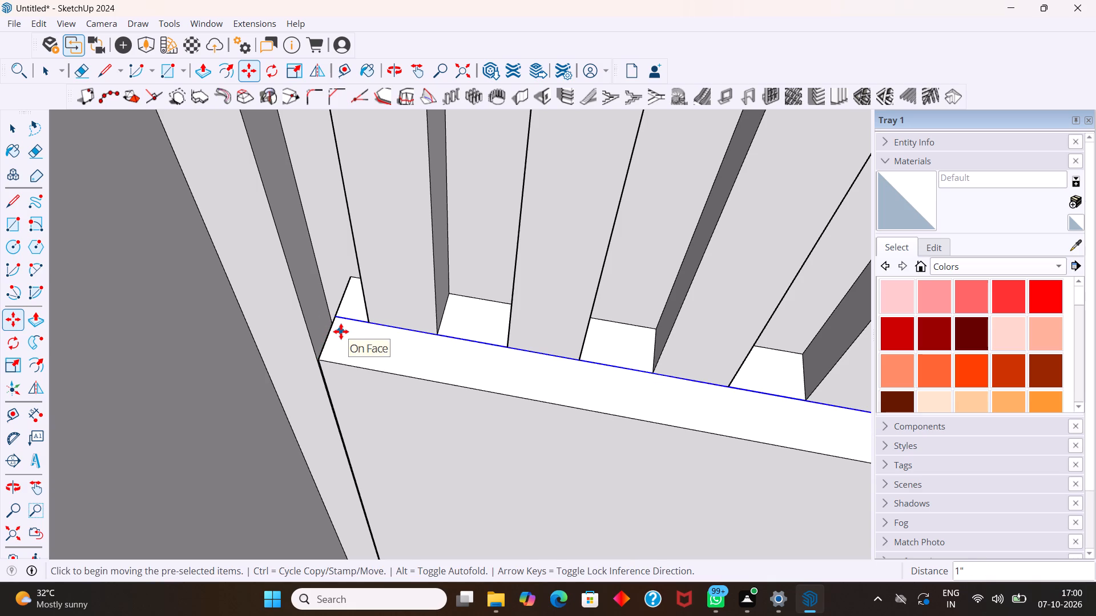
key("space")
Check the distance from the copied line's end to the panel's front corner along the short top edge.
middle_click_drag(343, 338, 376, 346)
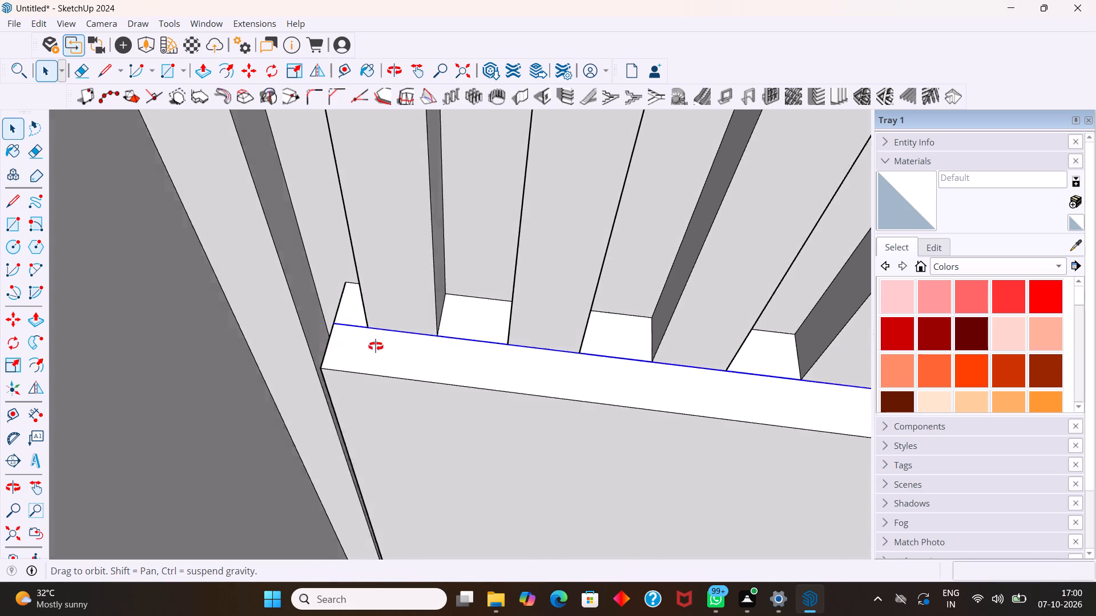
middle_click_drag(376, 346, 501, 324)
scroll(390, 375, "up", 2)
middle_click_drag(382, 379, 442, 368)
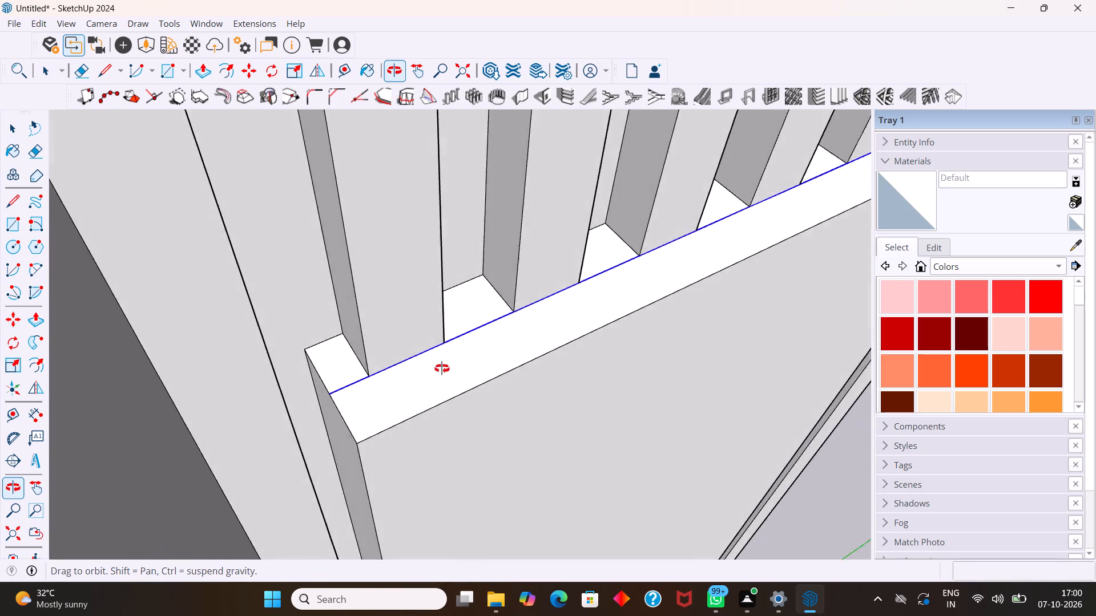
middle_click_drag(442, 368, 432, 376)
scroll(354, 390, "up", 4)
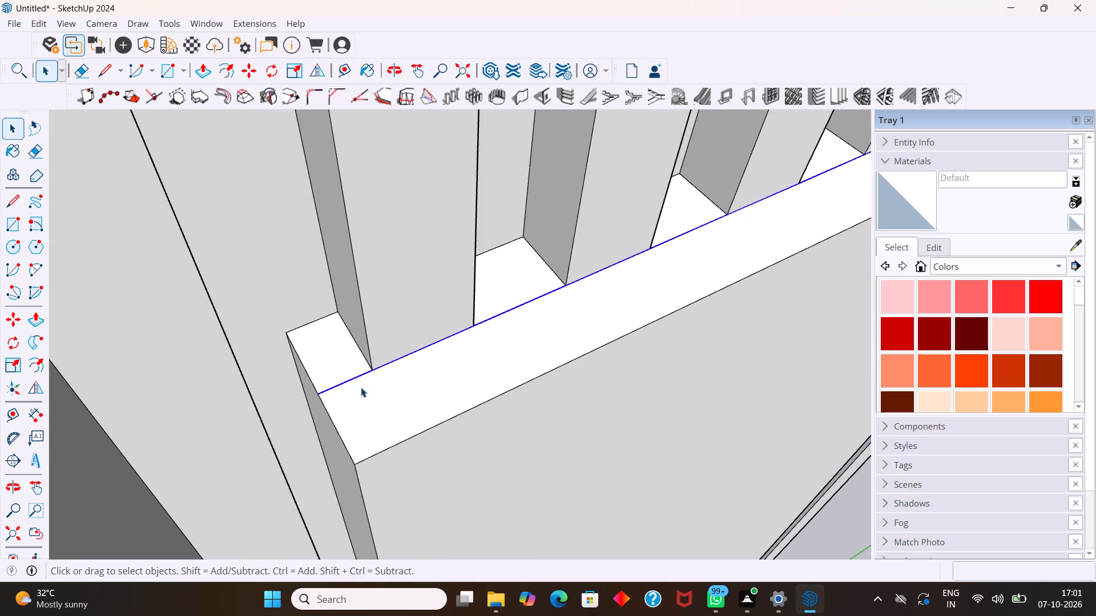
scroll(361, 387, "up", 3)
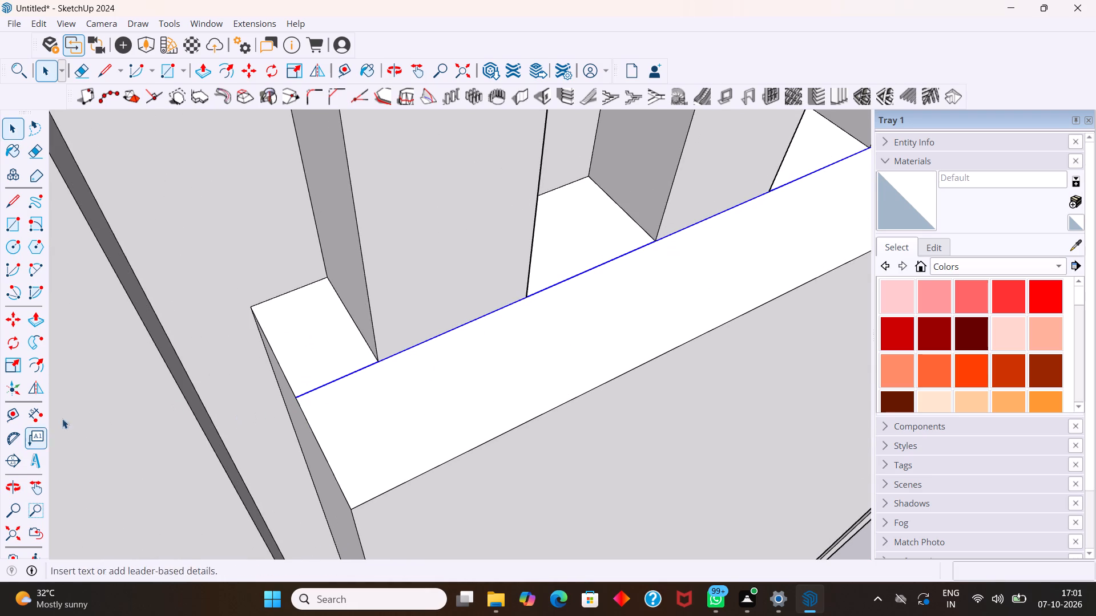
left_click(36, 412)
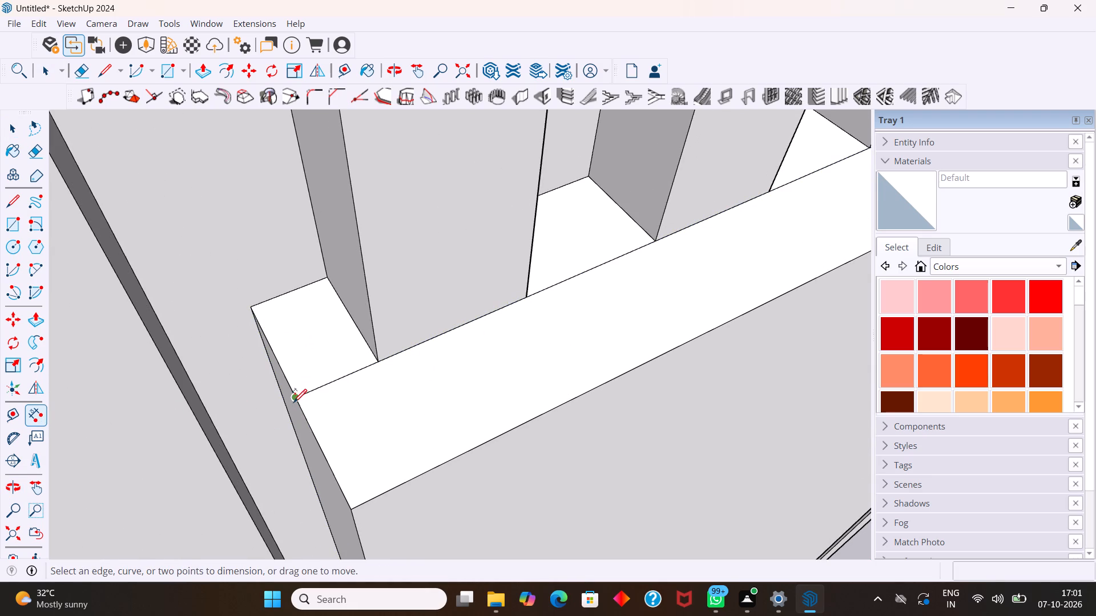
left_click(294, 399)
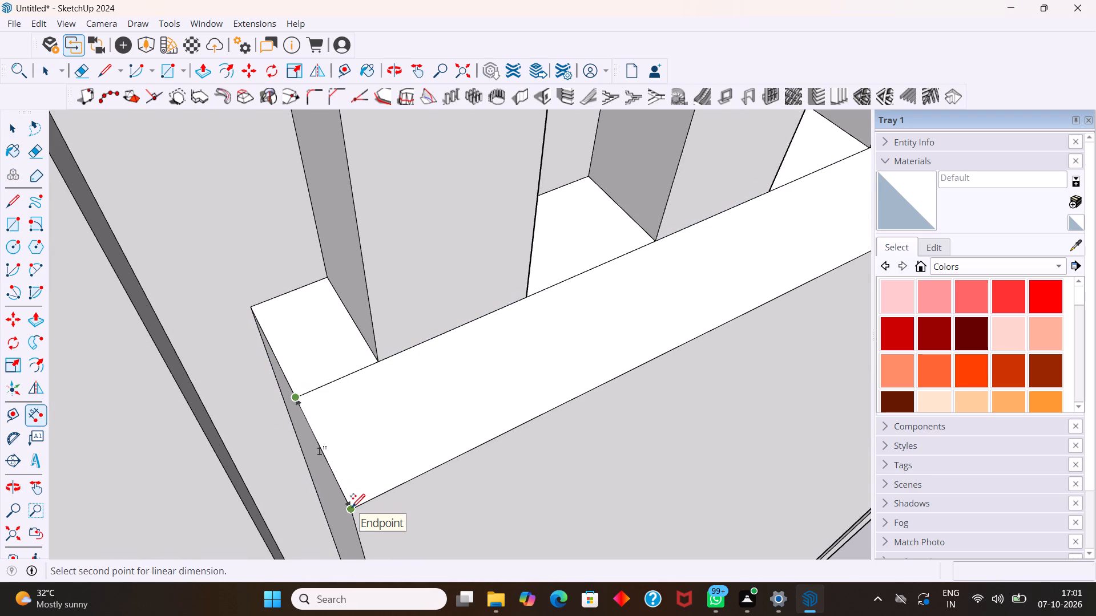
key("space")
Copy the front vertical edge of the panel's first narrow side face 1" inward, to the copied top line's endpoint.
middle_click_drag(326, 507, 405, 469)
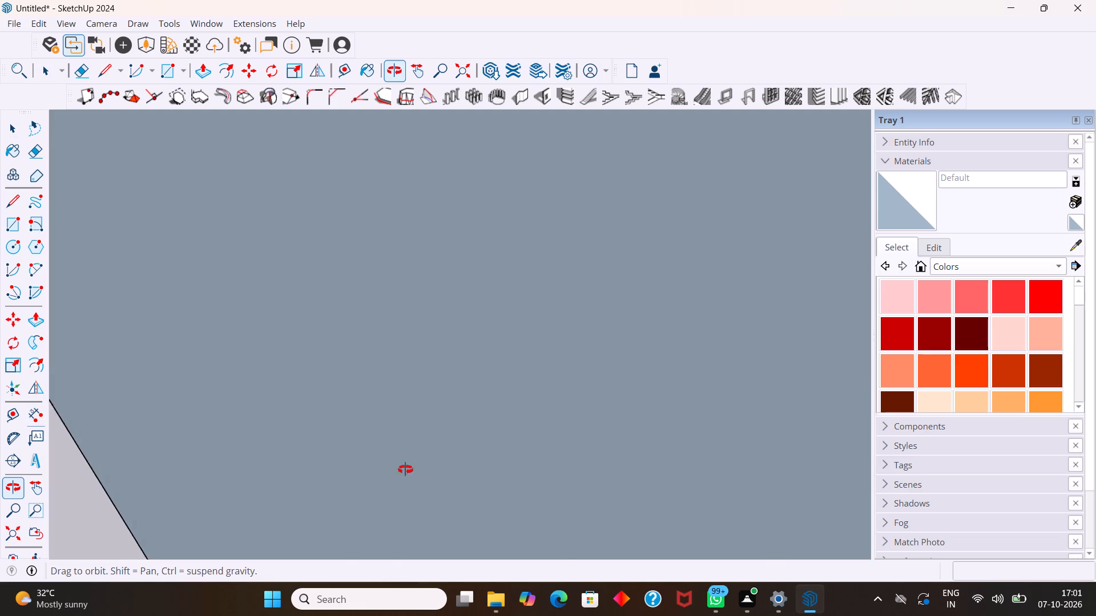
middle_click_drag(405, 469, 380, 469)
scroll(376, 460, "up", 3)
middle_click_drag(392, 467, 418, 469)
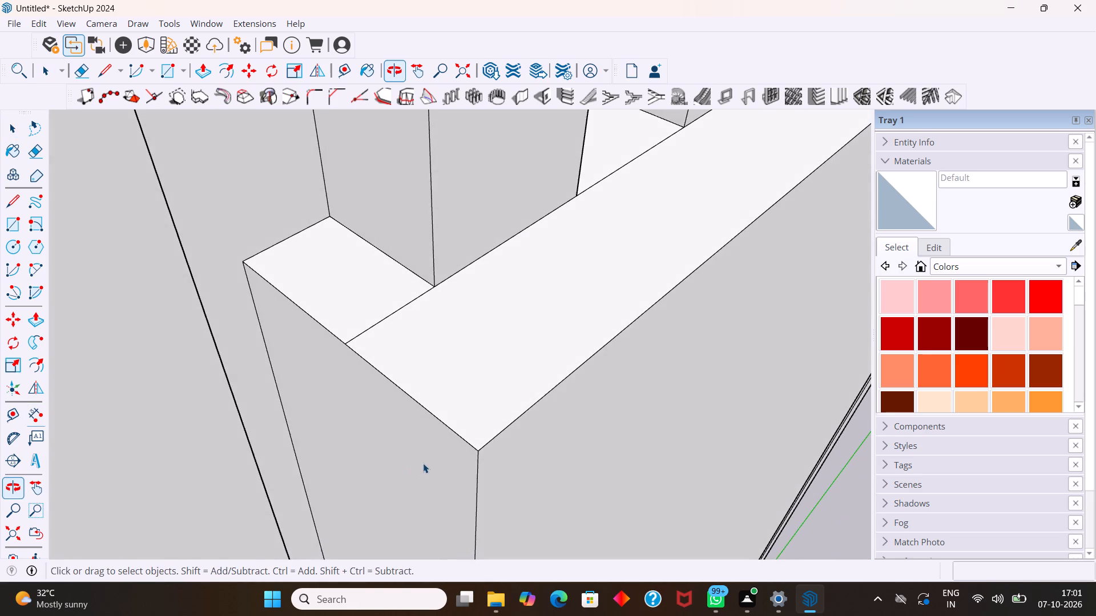
scroll(423, 463, "up", 4)
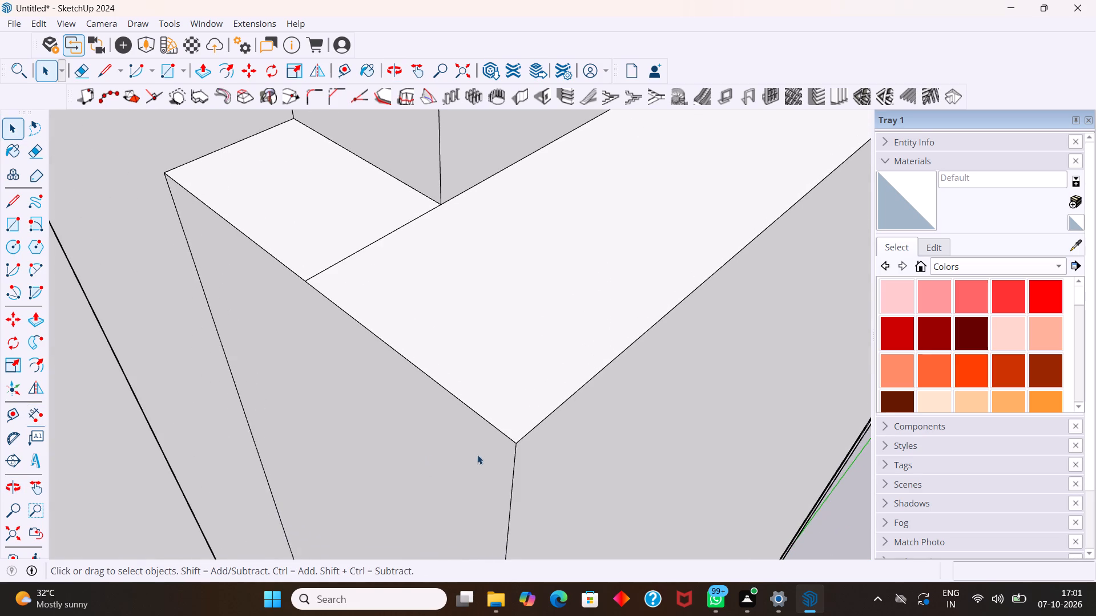
left_click(513, 470)
key("m")
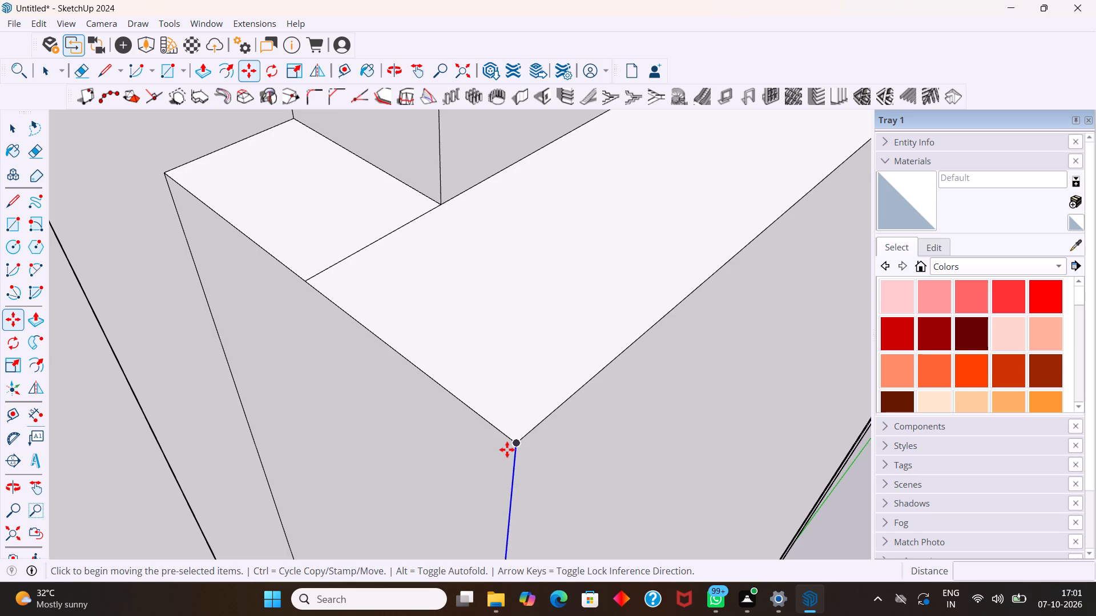
left_click(509, 447)
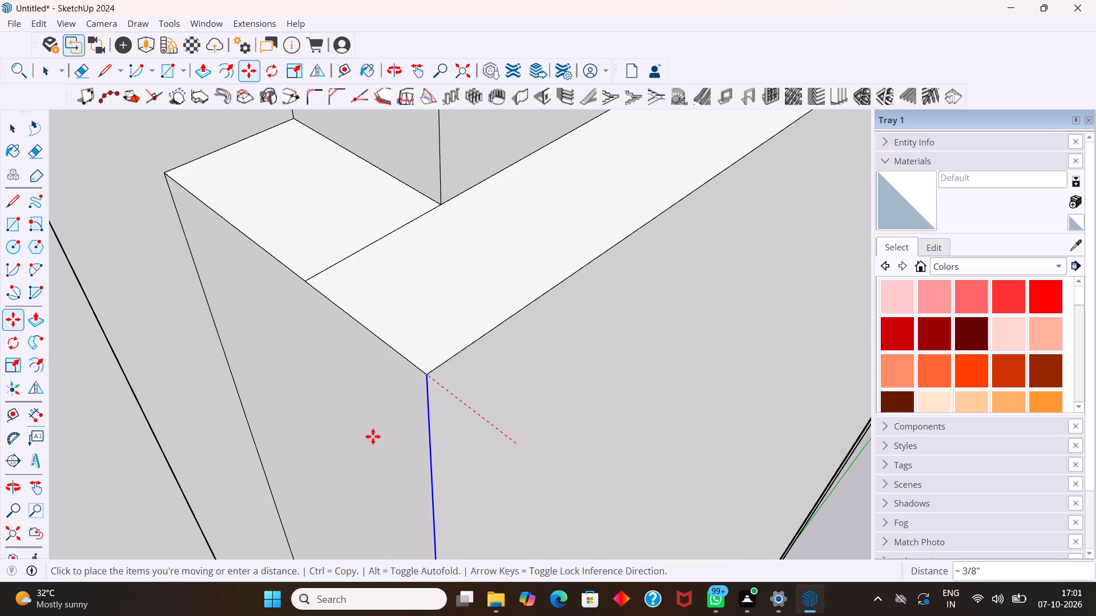
left_click(308, 281)
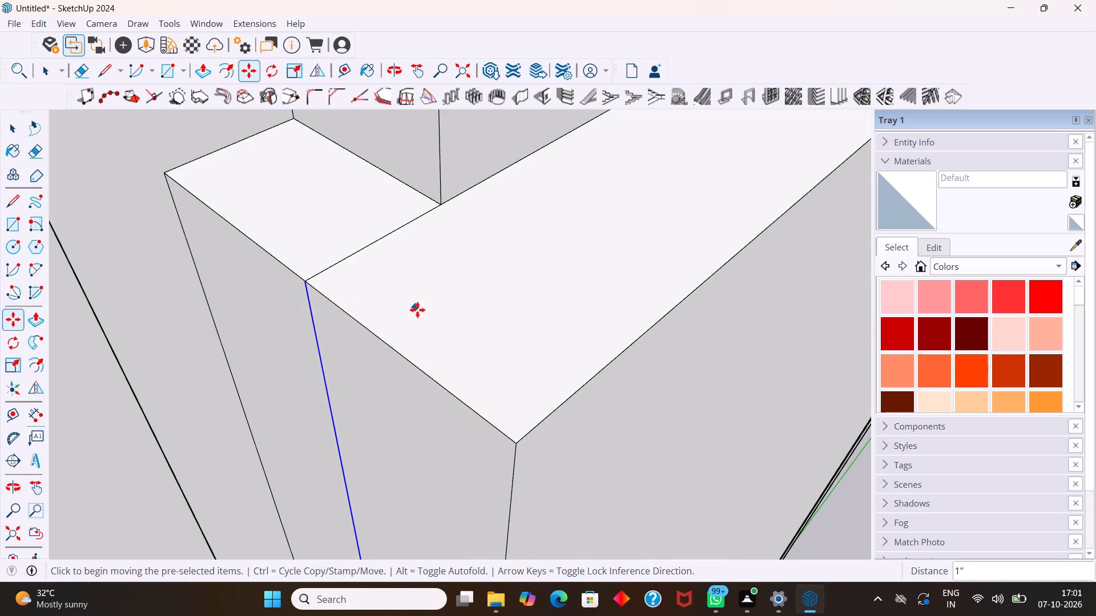
scroll(418, 312, "down", 10)
key("space")
Copy the front vertical edge of the panel's opposite narrow side face 1" inward, to the copied top line's other endpoint.
scroll(433, 319, "down", 9)
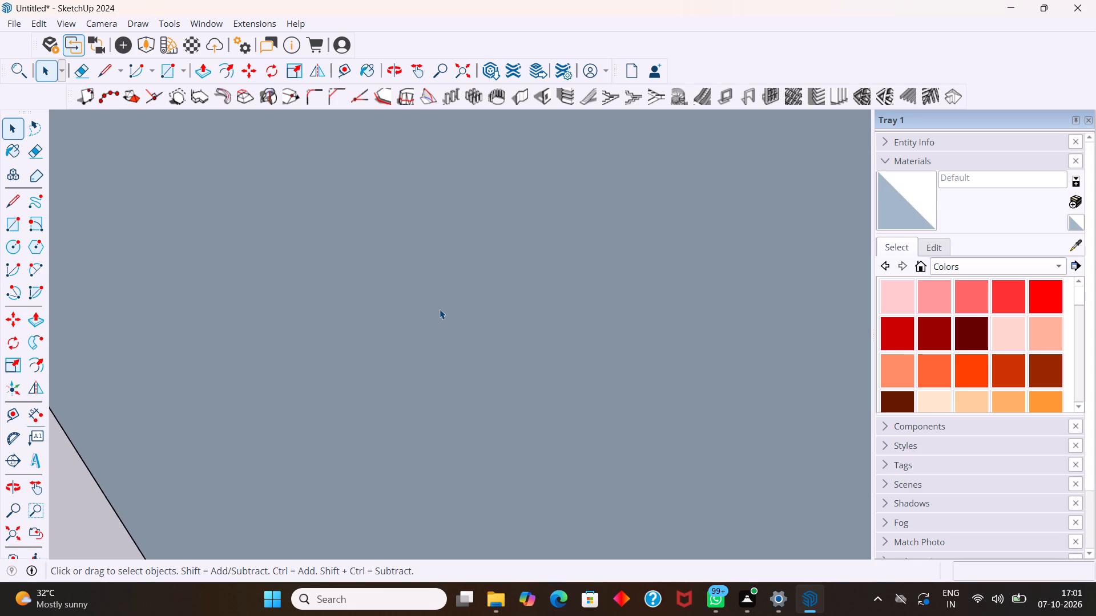
scroll(440, 309, "down", 20)
scroll(440, 309, "down", 2)
scroll(424, 265, "down", 11)
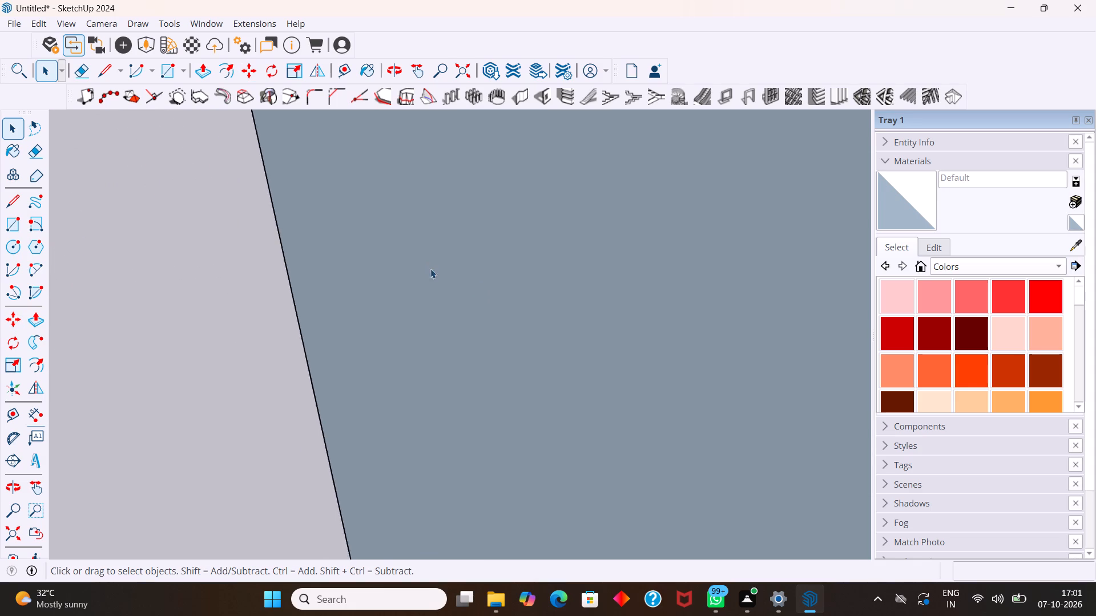
scroll(430, 269, "down", 16)
scroll(430, 248, "up", 1)
scroll(430, 248, "down", 19)
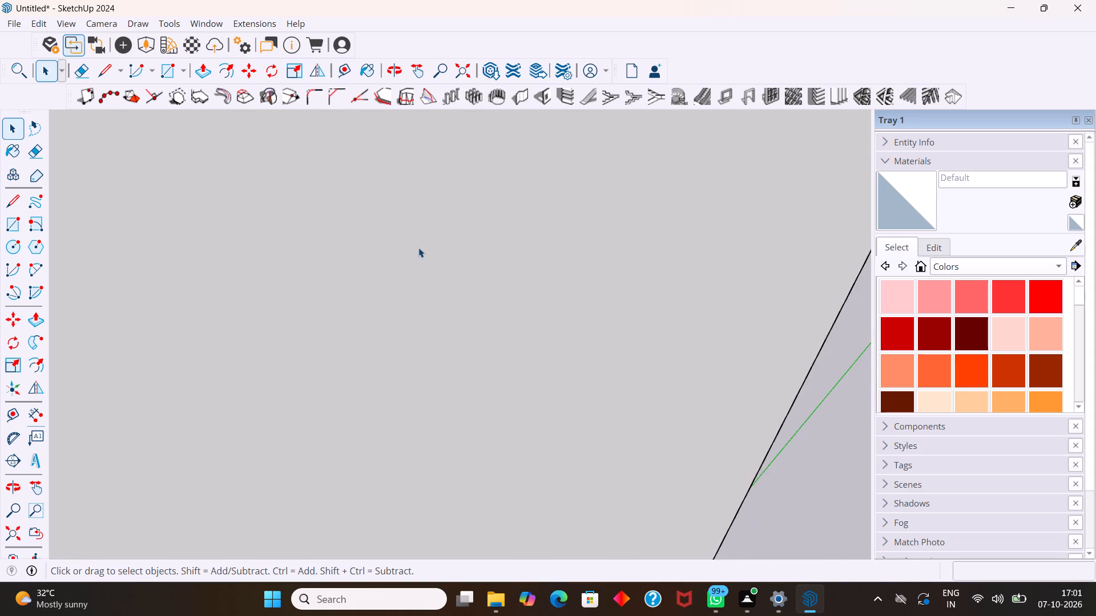
scroll(418, 248, "down", 20)
scroll(418, 248, "down", 13)
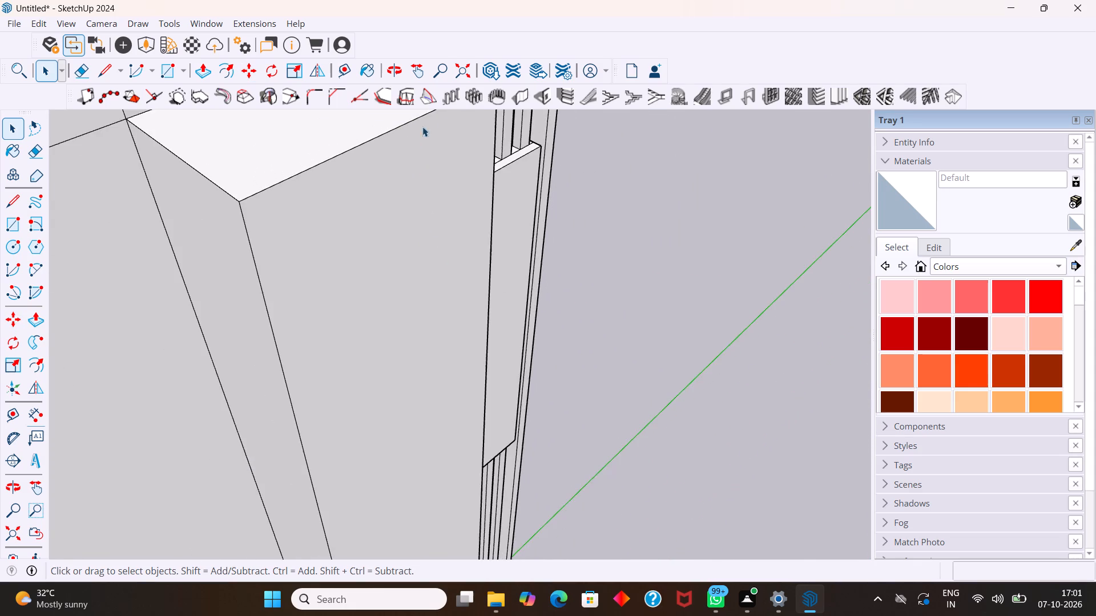
scroll(565, 181, "down", 1)
middle_click_drag(583, 205, 394, 181)
scroll(517, 204, "up", 9)
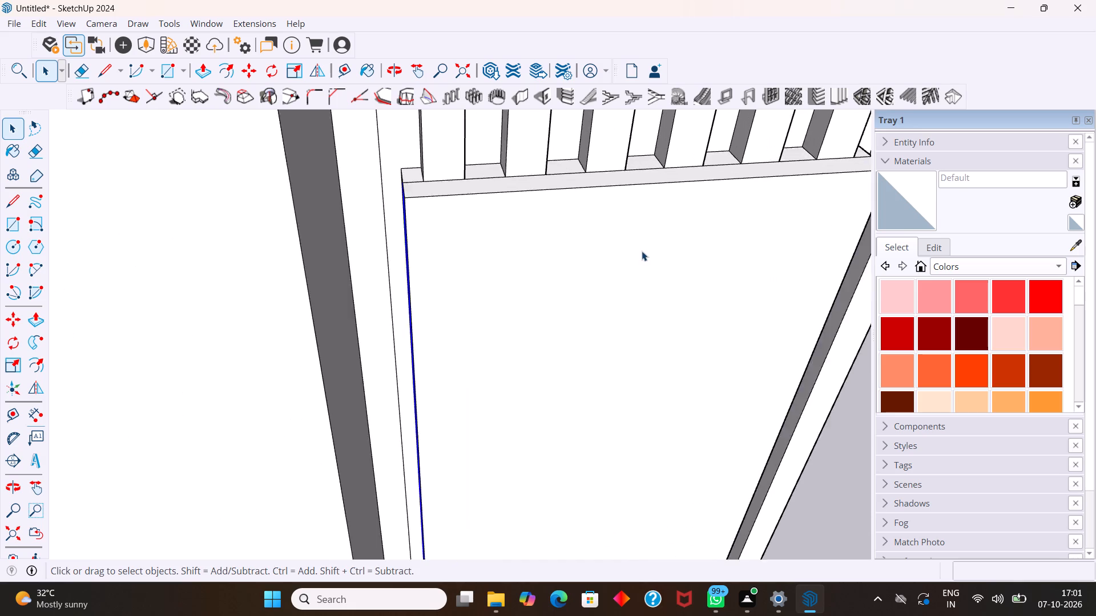
scroll(642, 251, "up", 3)
middle_click_drag(644, 252, 417, 293)
scroll(397, 289, "down", 12)
middle_click_drag(616, 396, 465, 399)
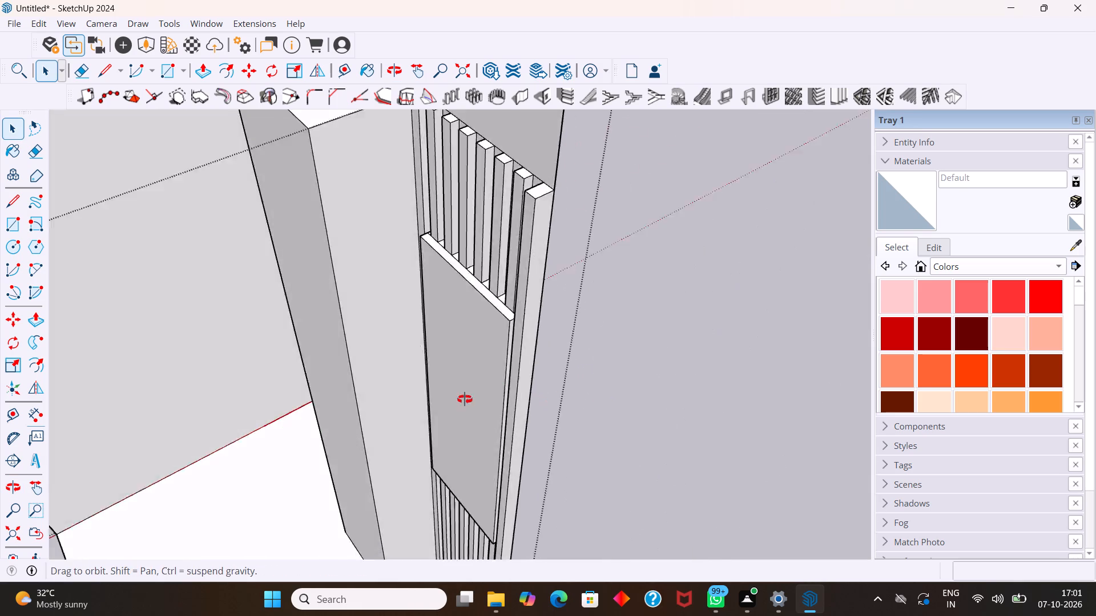
middle_click_drag(465, 399, 456, 399)
scroll(462, 399, "up", 9)
middle_click_drag(529, 396, 612, 391)
middle_click_drag(578, 356, 589, 356)
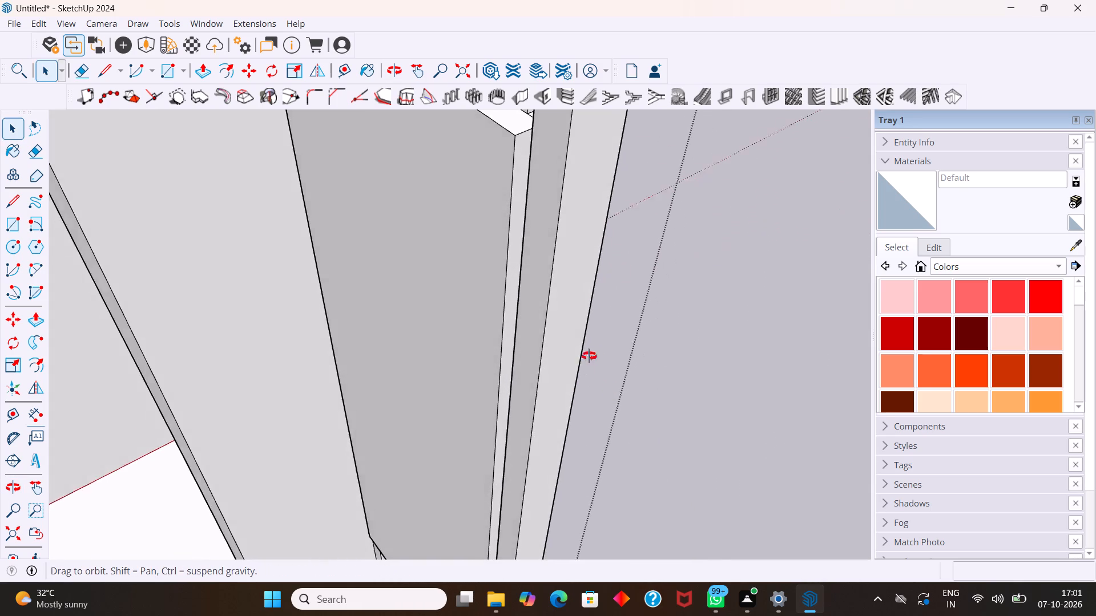
middle_click_drag(589, 356, 693, 376)
scroll(620, 340, "up", 3)
scroll(598, 314, "down", 9)
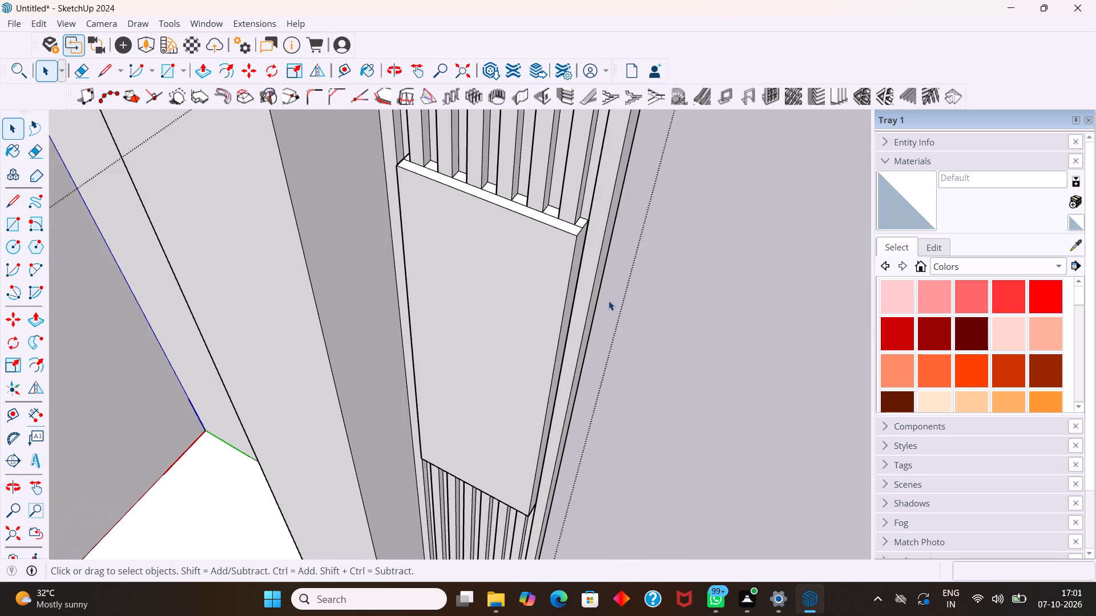
scroll(575, 268, "up", 16)
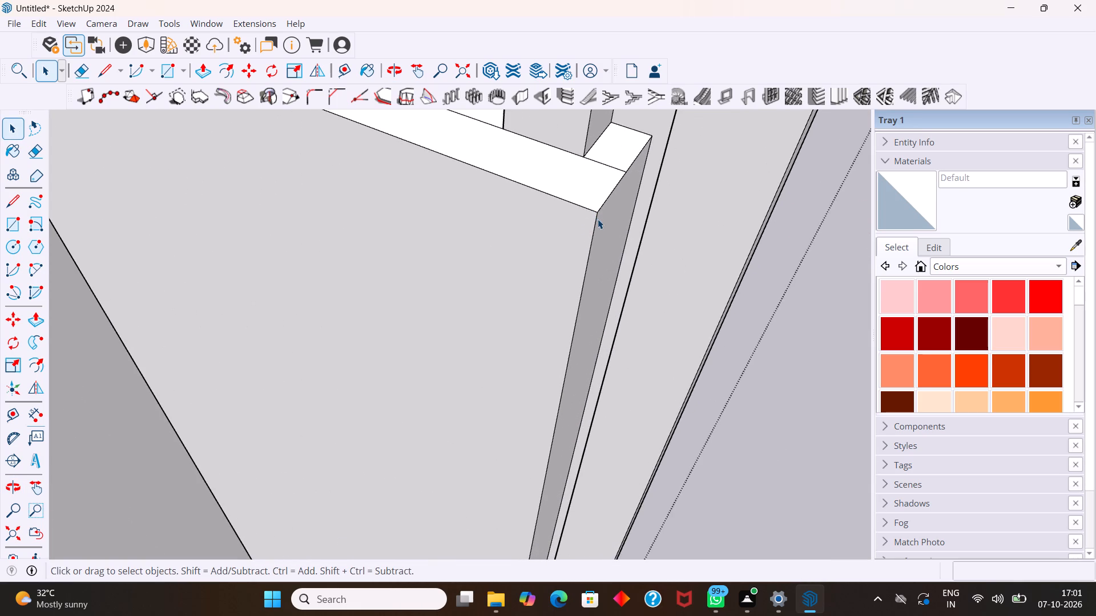
left_click(598, 220)
key("m")
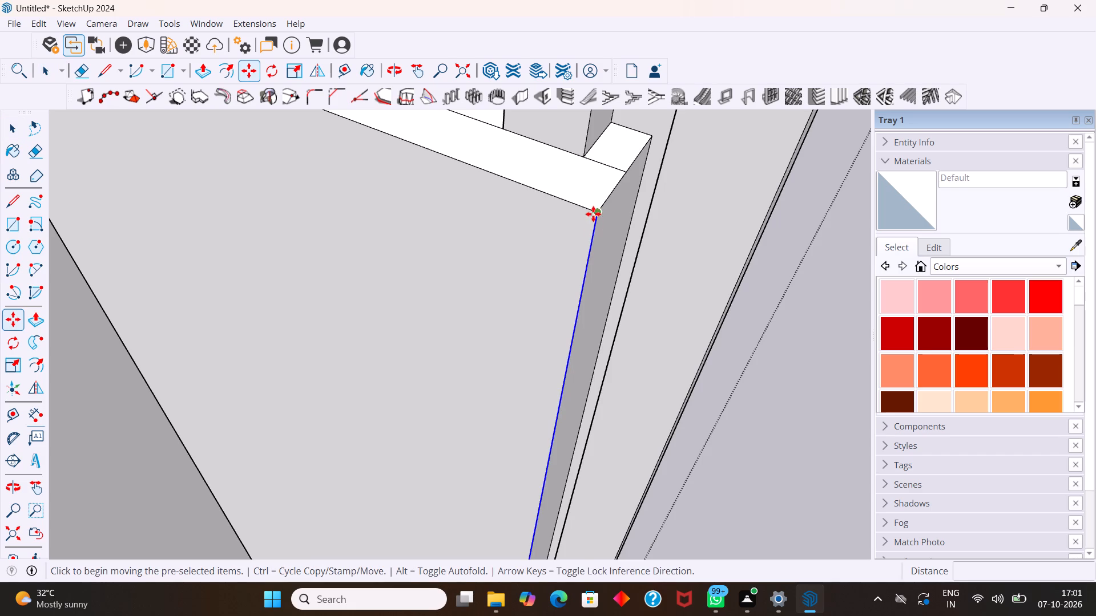
left_click(594, 213)
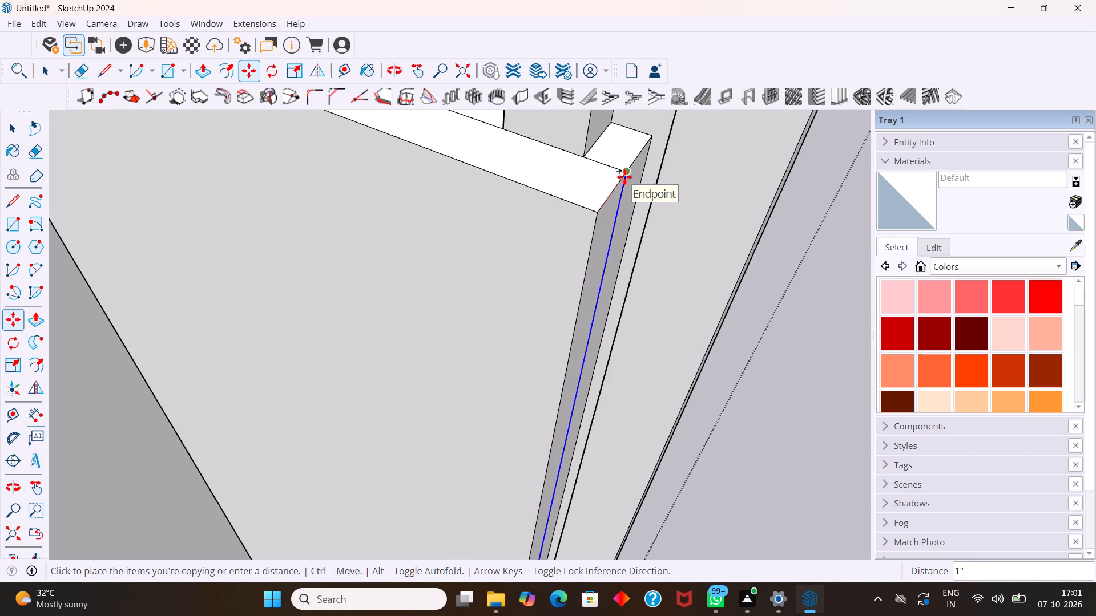
left_click(624, 177)
scroll(615, 331, "up", 1)
scroll(610, 327, "down", 17)
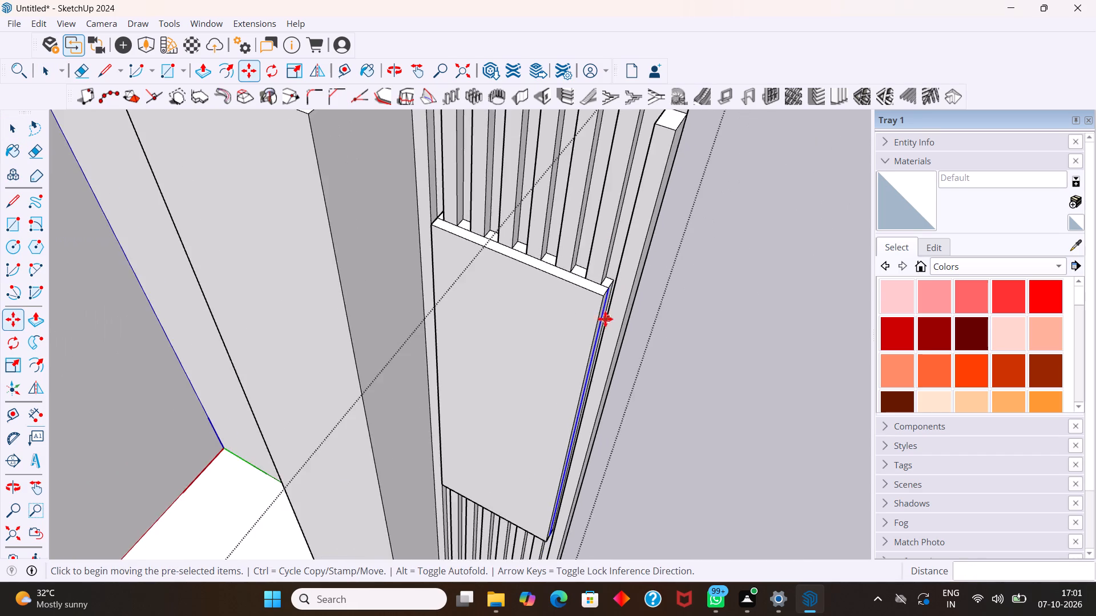
scroll(605, 319, "down", 5)
scroll(578, 488, "up", 20)
scroll(578, 488, "up", 1)
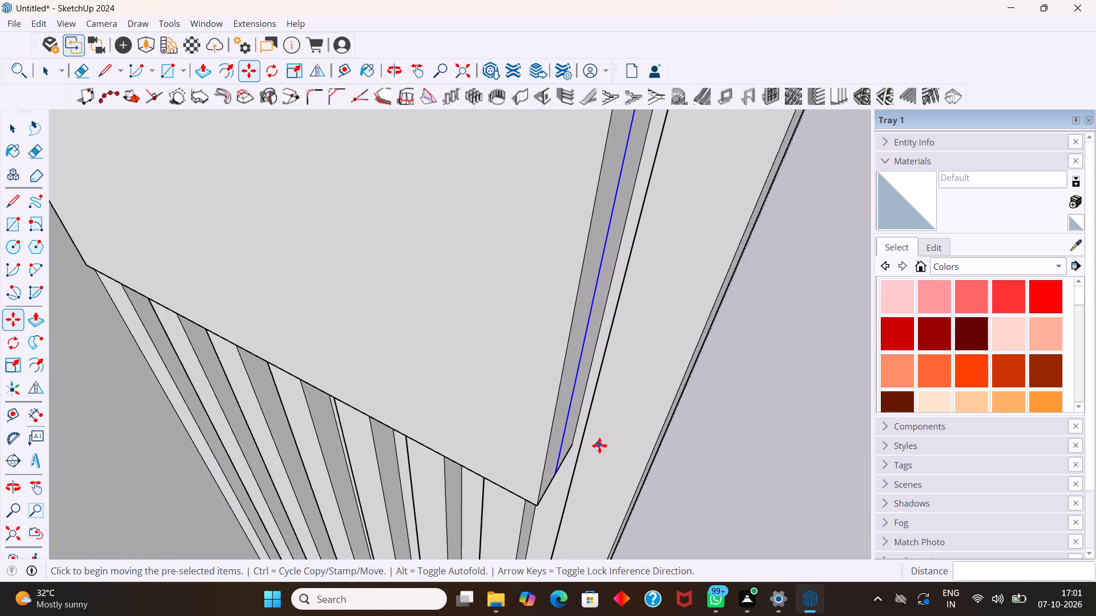
scroll(599, 445, "up", 1)
key("space")
Copy the panel's lower front edge about 1 1/16" back across its underside, to the top corner of a strip.
middle_click_drag(525, 492, 553, 253)
scroll(543, 249, "down", 2)
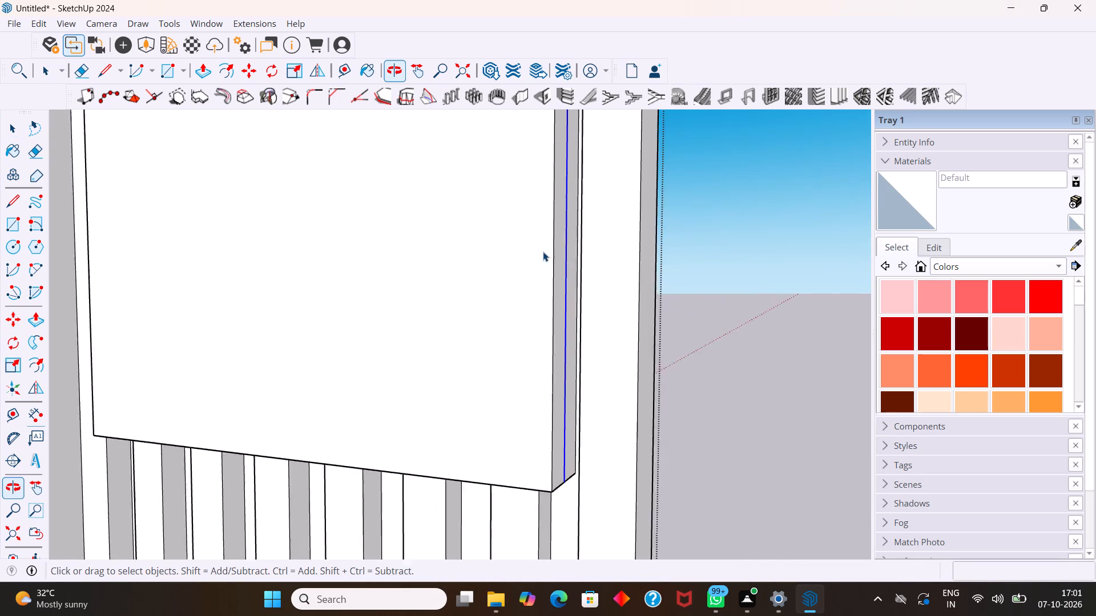
scroll(543, 252, "down", 14)
middle_click_drag(434, 397, 479, 195)
scroll(427, 405, "up", 2)
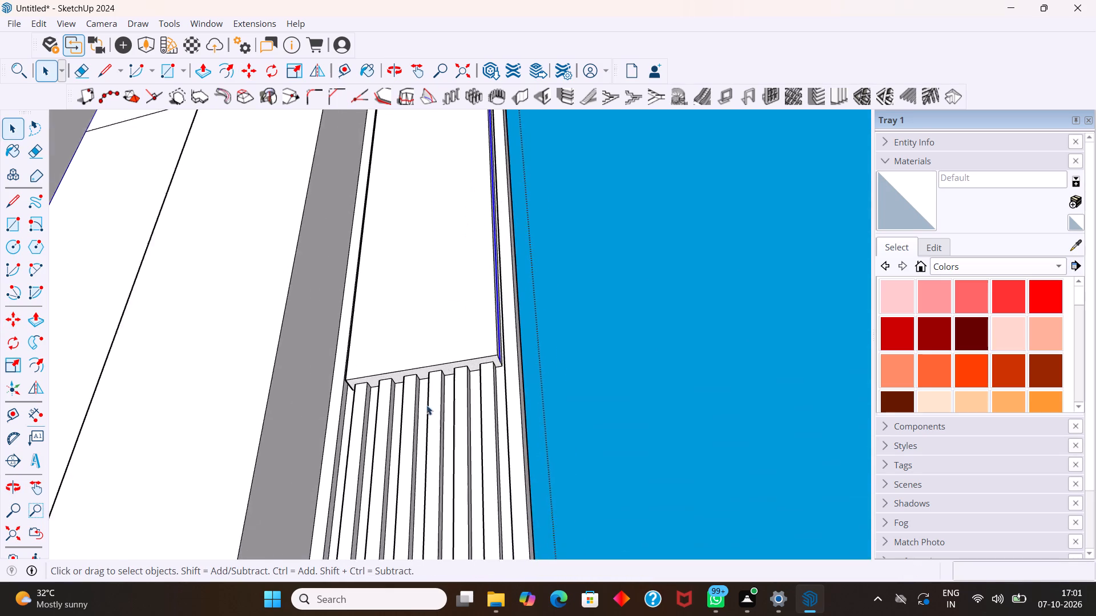
scroll(426, 405, "up", 12)
left_click(427, 309)
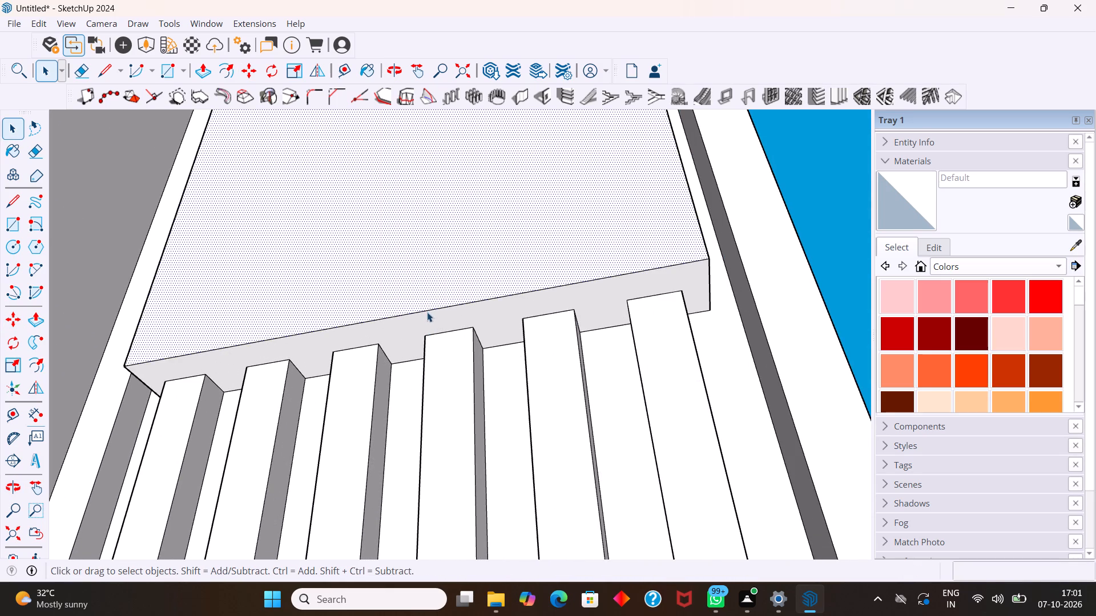
left_click(427, 313)
key("m")
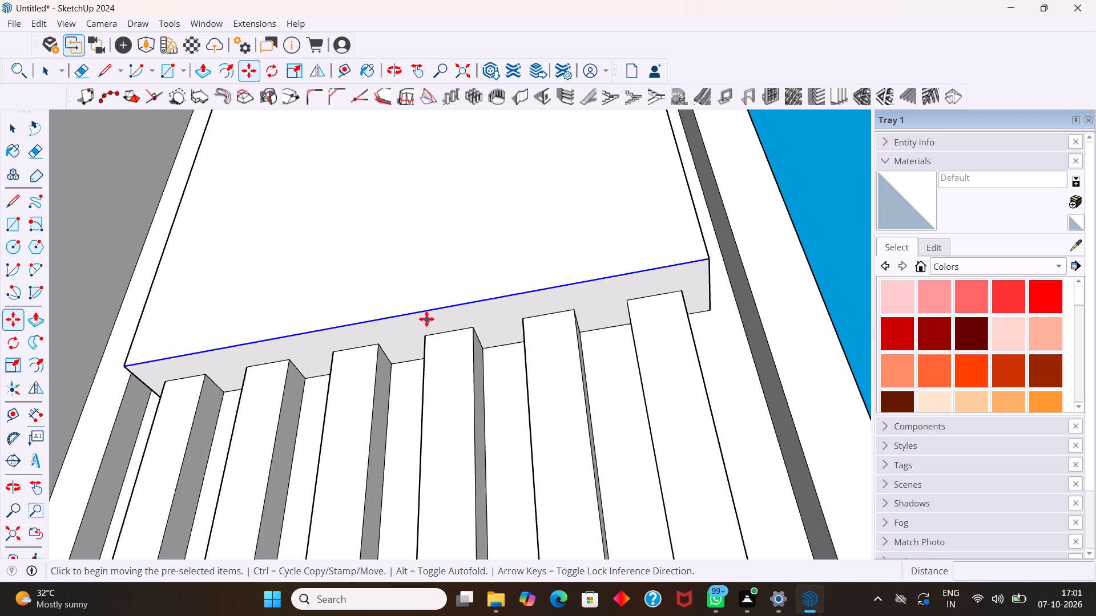
left_click(423, 314)
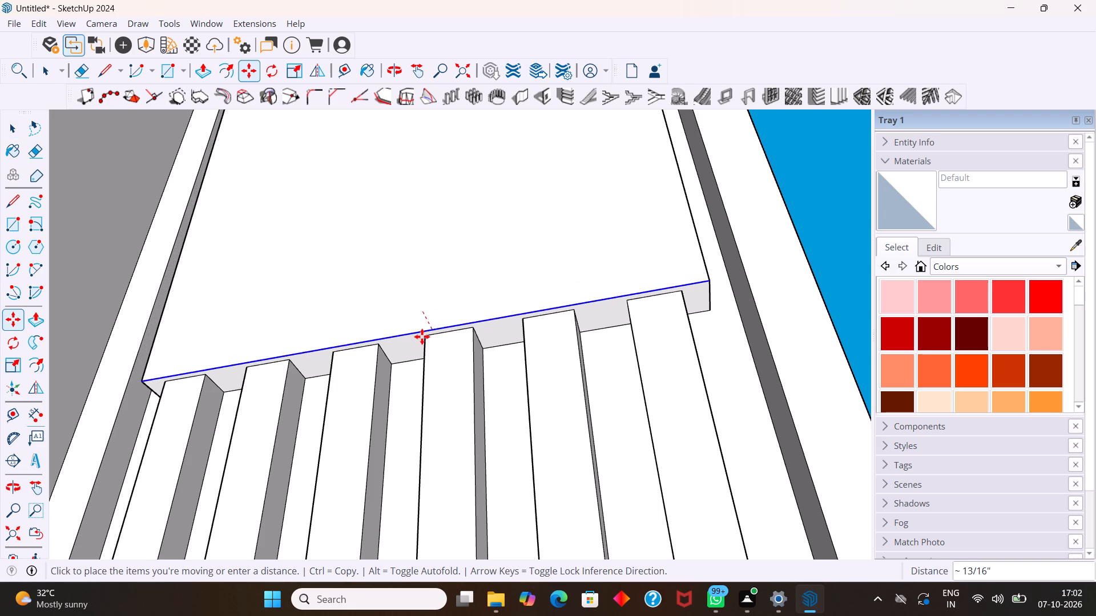
left_click(422, 341)
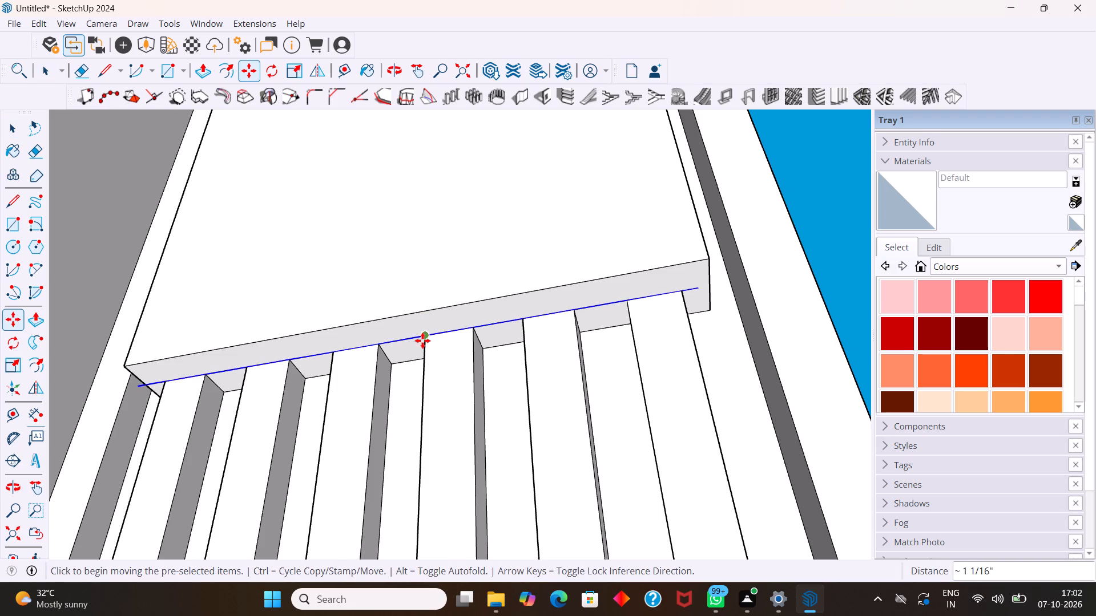
key("space")
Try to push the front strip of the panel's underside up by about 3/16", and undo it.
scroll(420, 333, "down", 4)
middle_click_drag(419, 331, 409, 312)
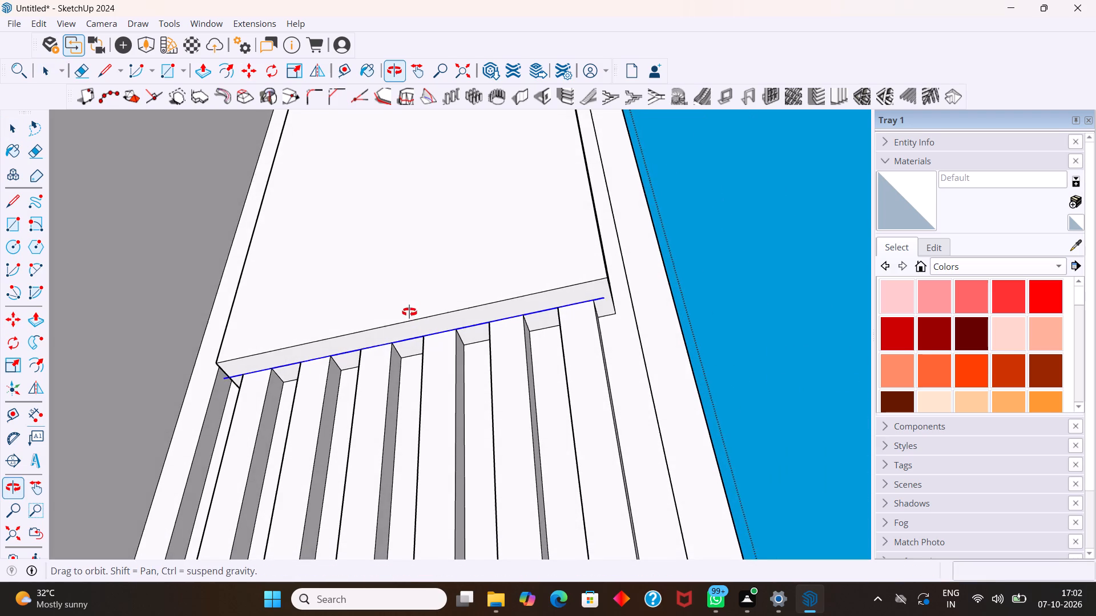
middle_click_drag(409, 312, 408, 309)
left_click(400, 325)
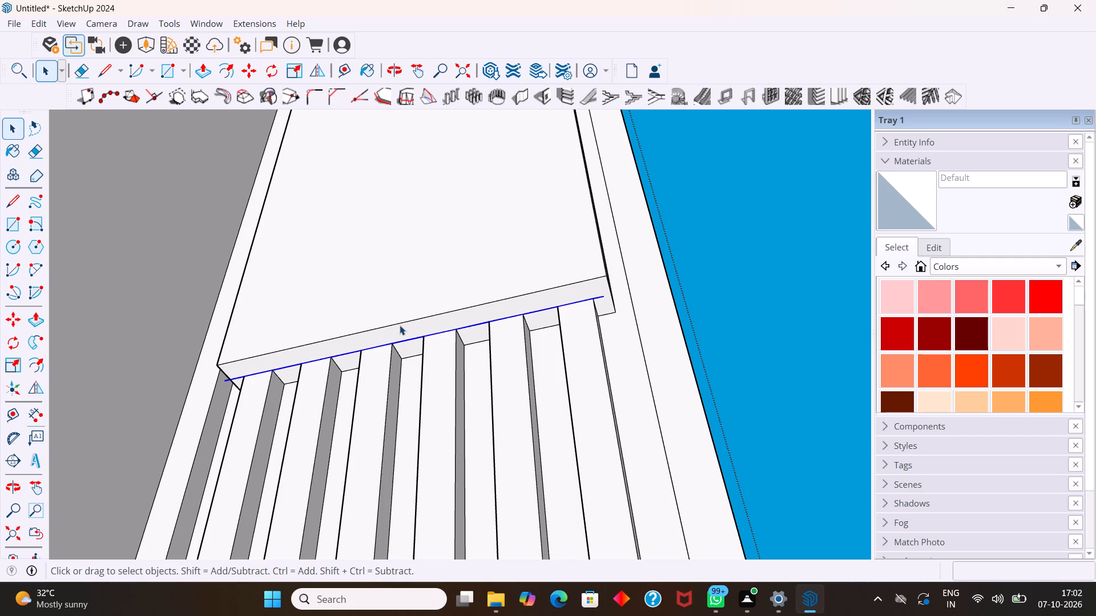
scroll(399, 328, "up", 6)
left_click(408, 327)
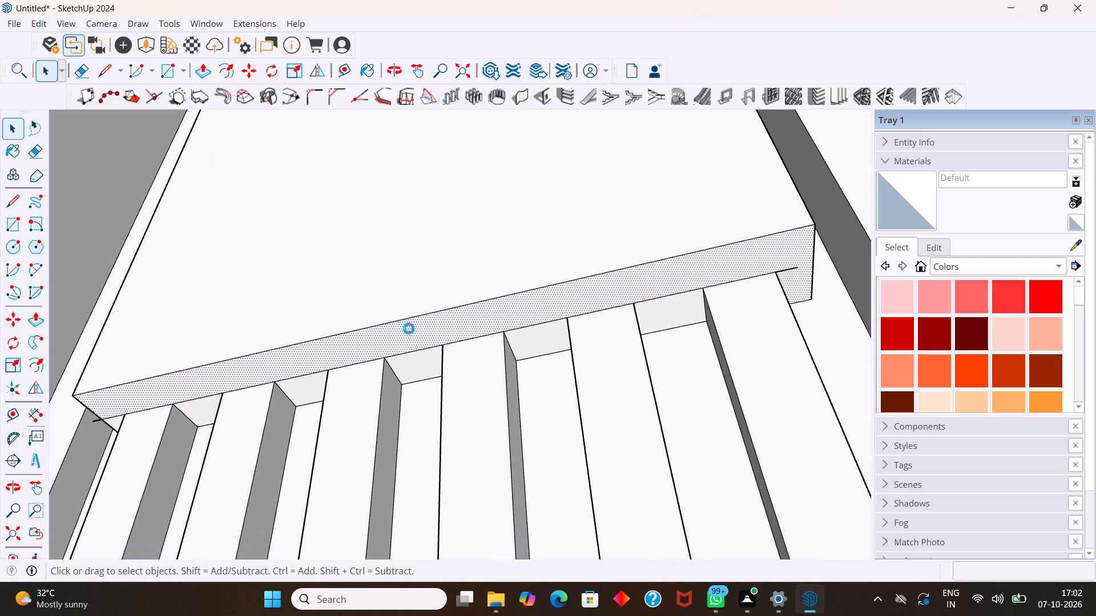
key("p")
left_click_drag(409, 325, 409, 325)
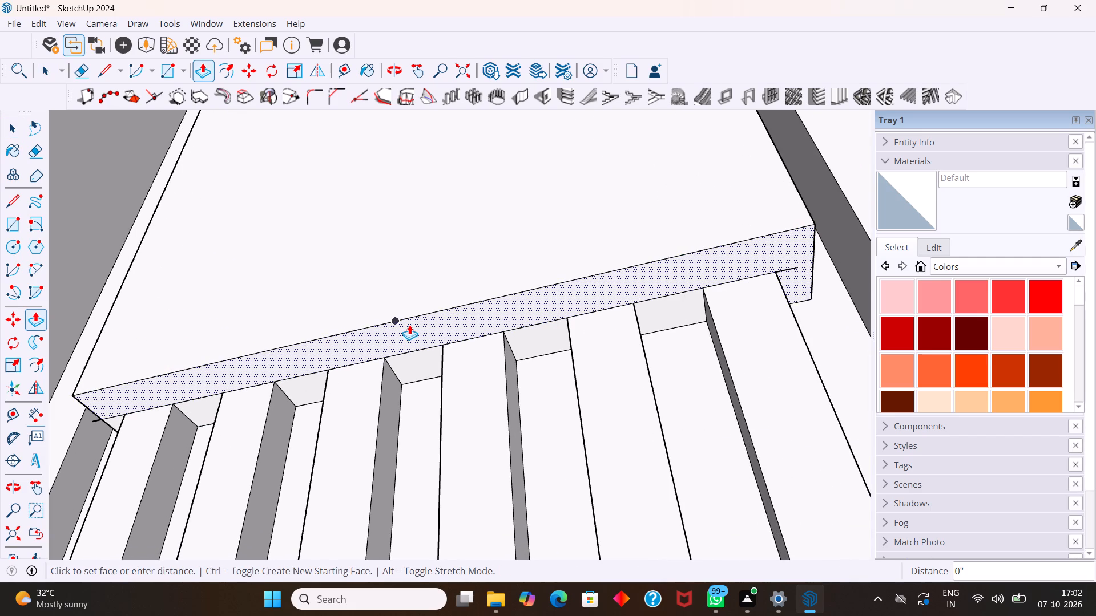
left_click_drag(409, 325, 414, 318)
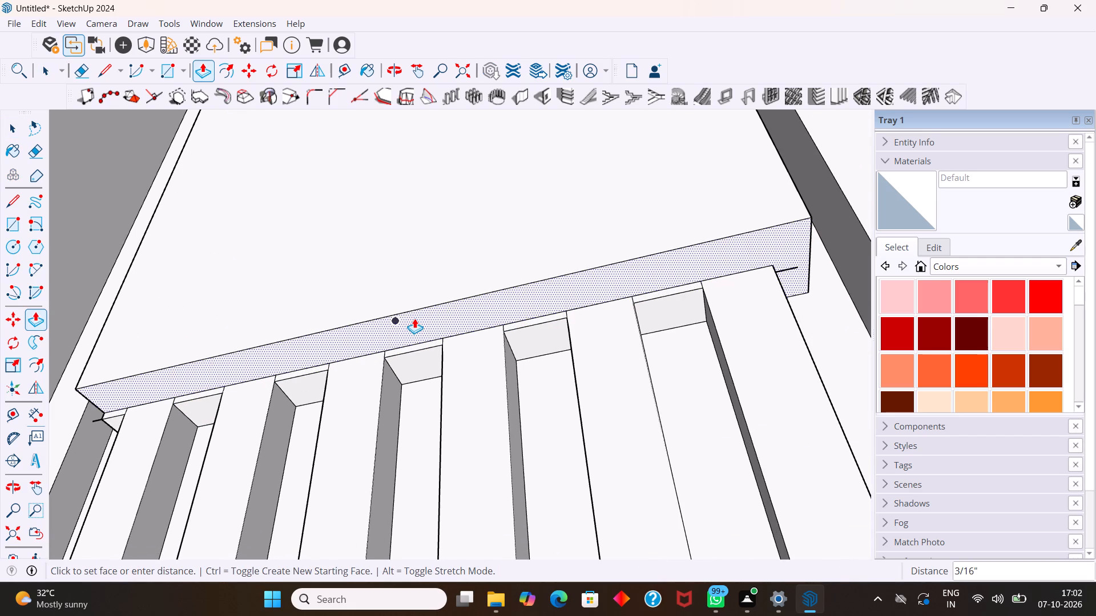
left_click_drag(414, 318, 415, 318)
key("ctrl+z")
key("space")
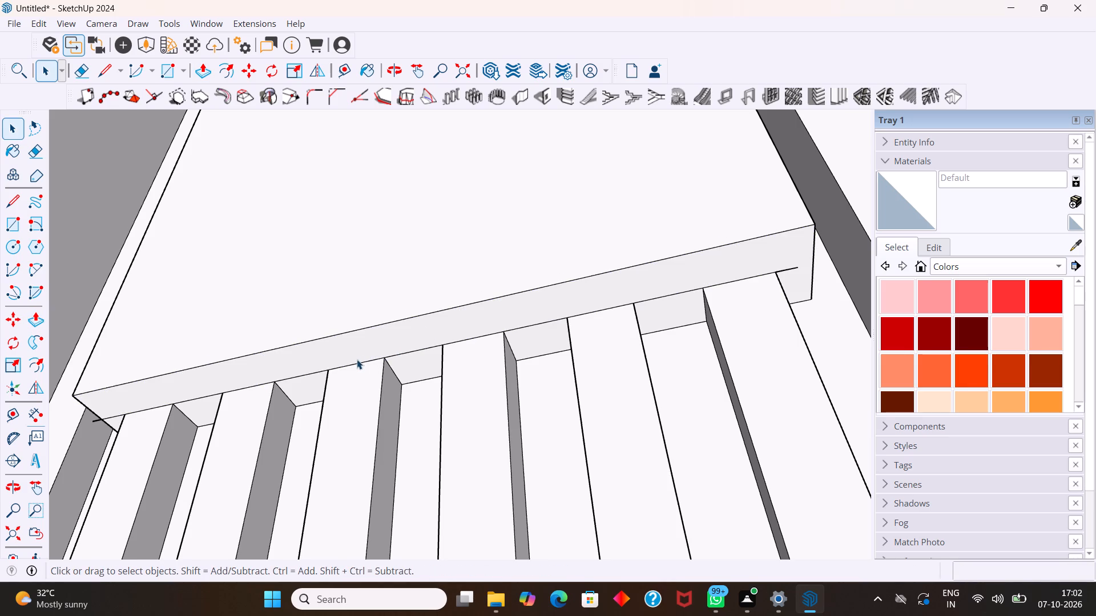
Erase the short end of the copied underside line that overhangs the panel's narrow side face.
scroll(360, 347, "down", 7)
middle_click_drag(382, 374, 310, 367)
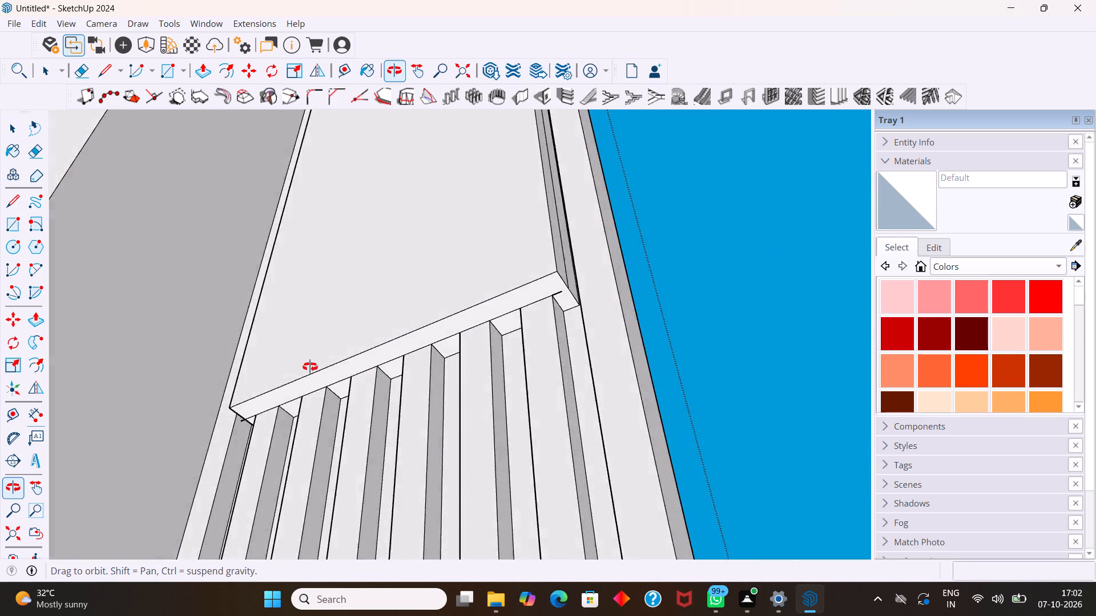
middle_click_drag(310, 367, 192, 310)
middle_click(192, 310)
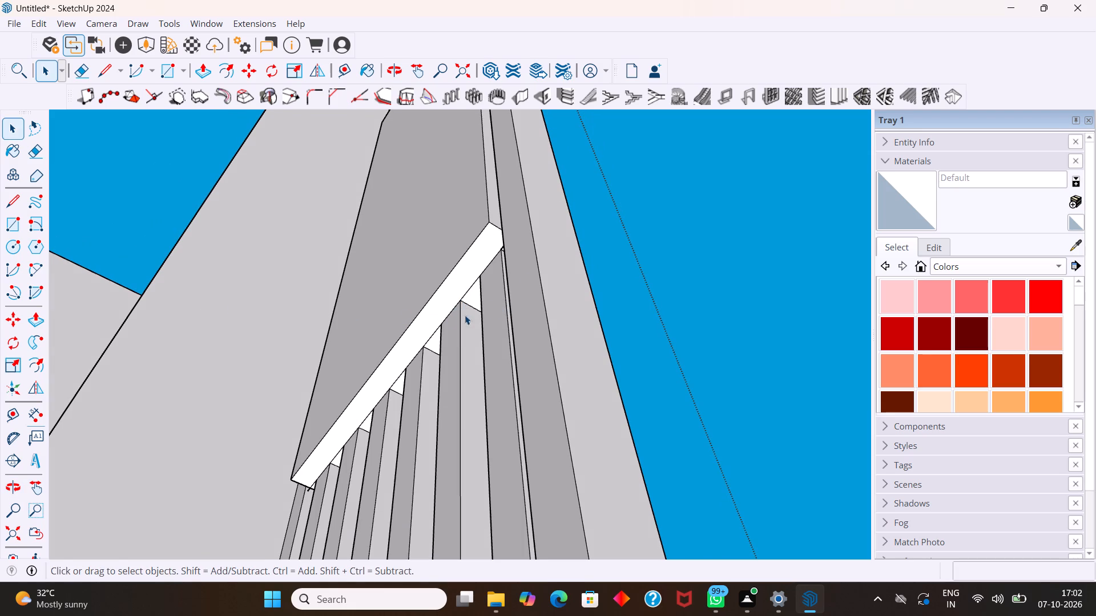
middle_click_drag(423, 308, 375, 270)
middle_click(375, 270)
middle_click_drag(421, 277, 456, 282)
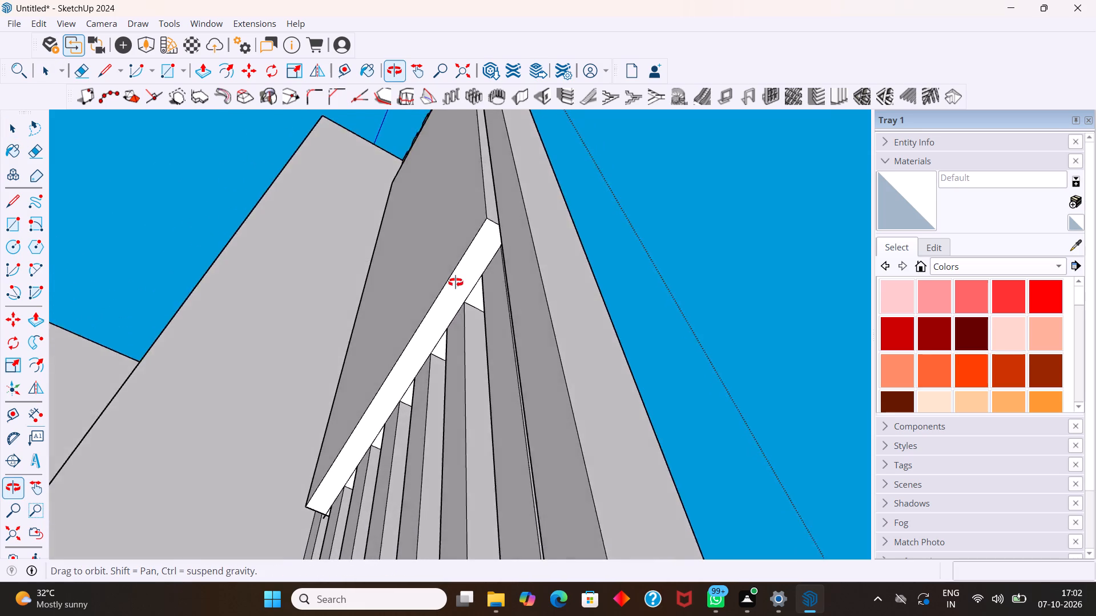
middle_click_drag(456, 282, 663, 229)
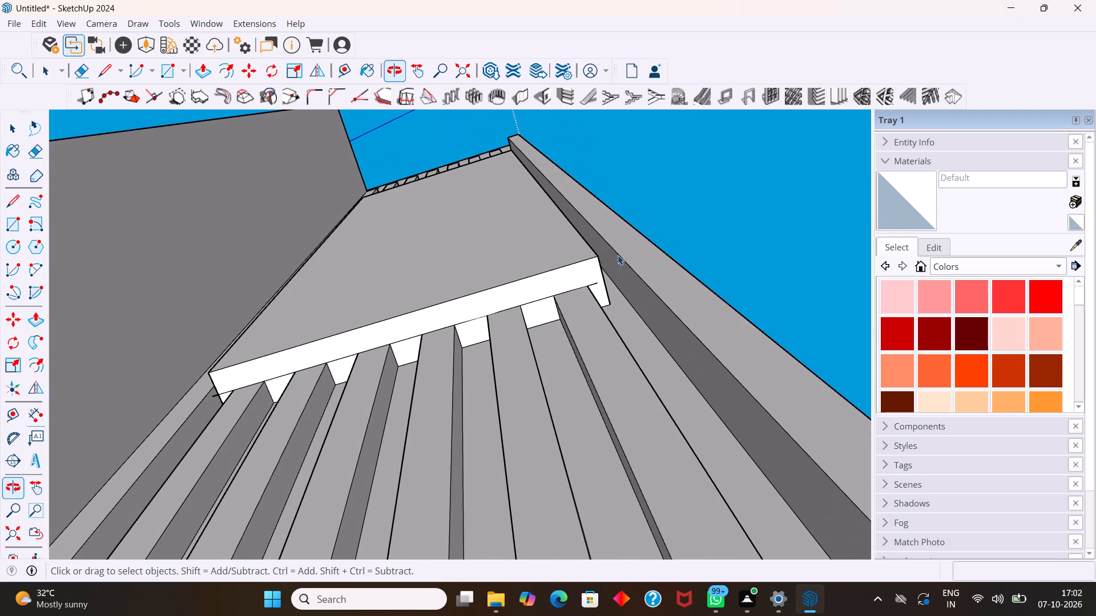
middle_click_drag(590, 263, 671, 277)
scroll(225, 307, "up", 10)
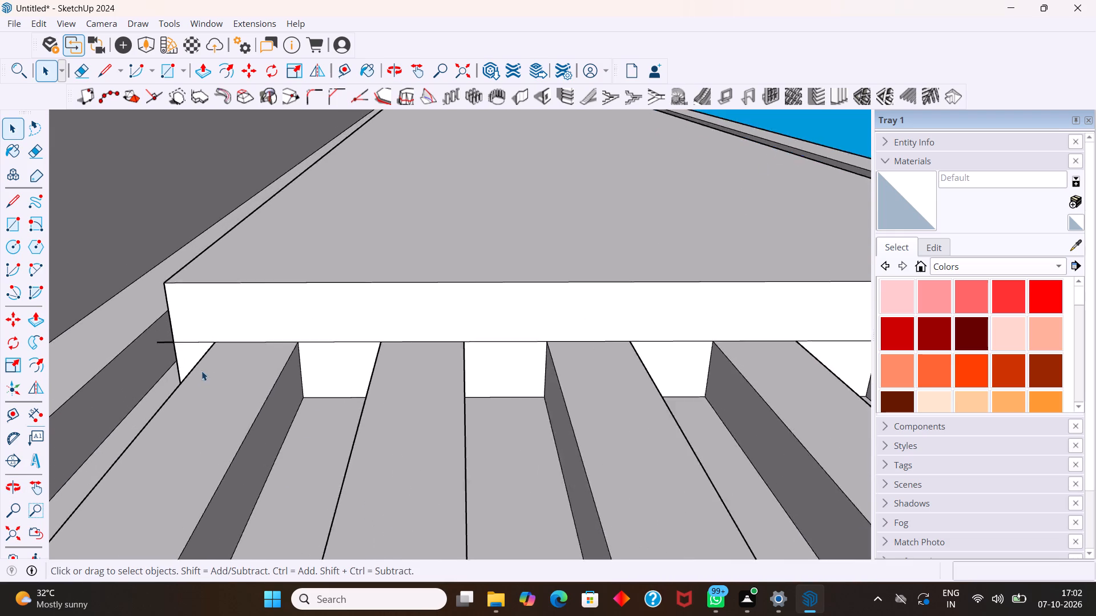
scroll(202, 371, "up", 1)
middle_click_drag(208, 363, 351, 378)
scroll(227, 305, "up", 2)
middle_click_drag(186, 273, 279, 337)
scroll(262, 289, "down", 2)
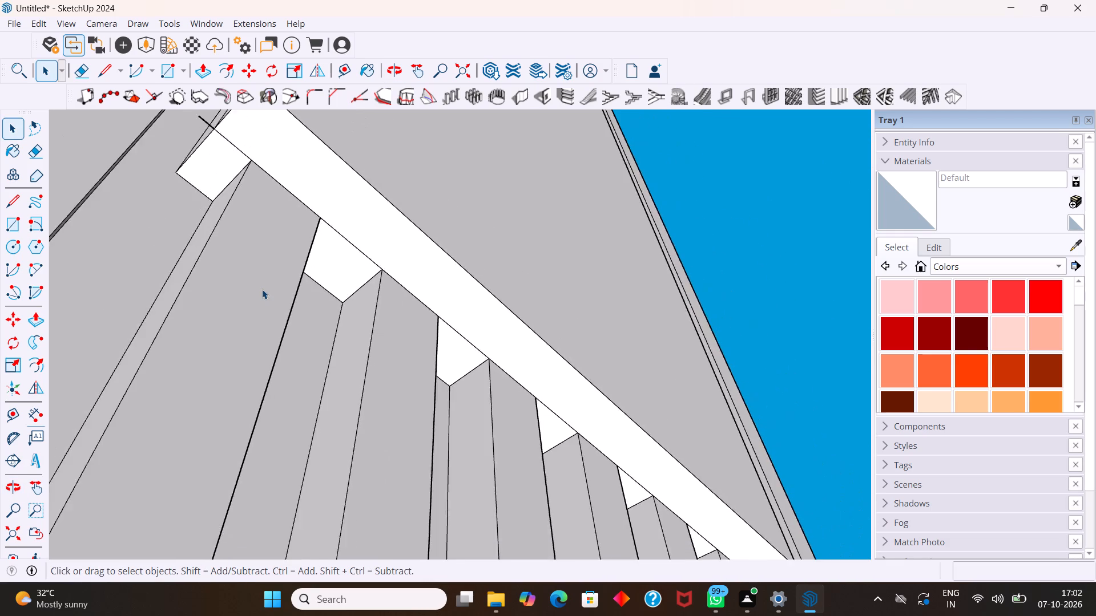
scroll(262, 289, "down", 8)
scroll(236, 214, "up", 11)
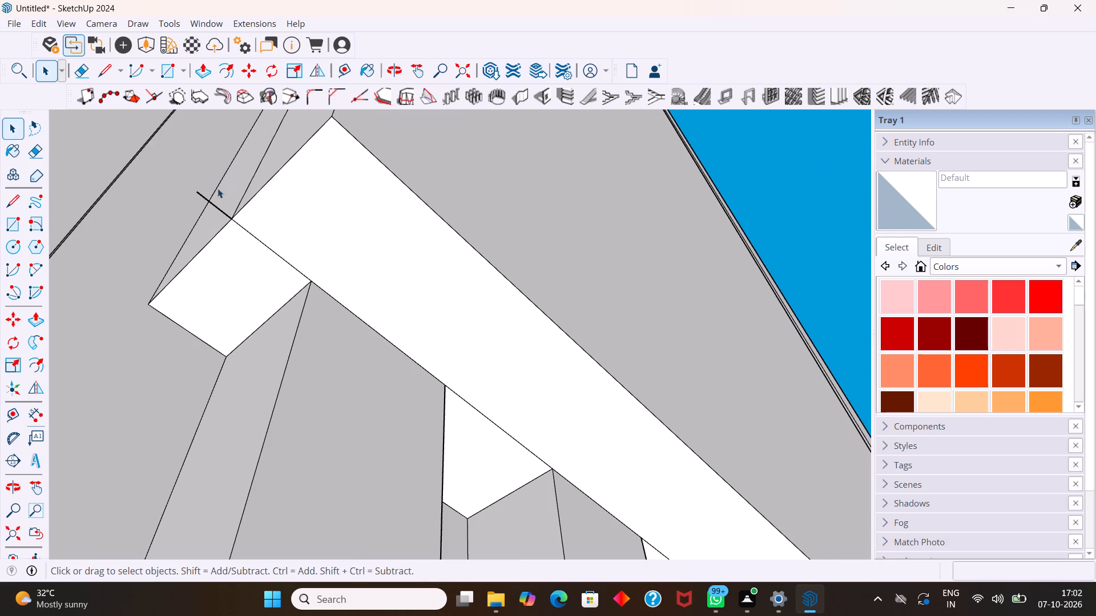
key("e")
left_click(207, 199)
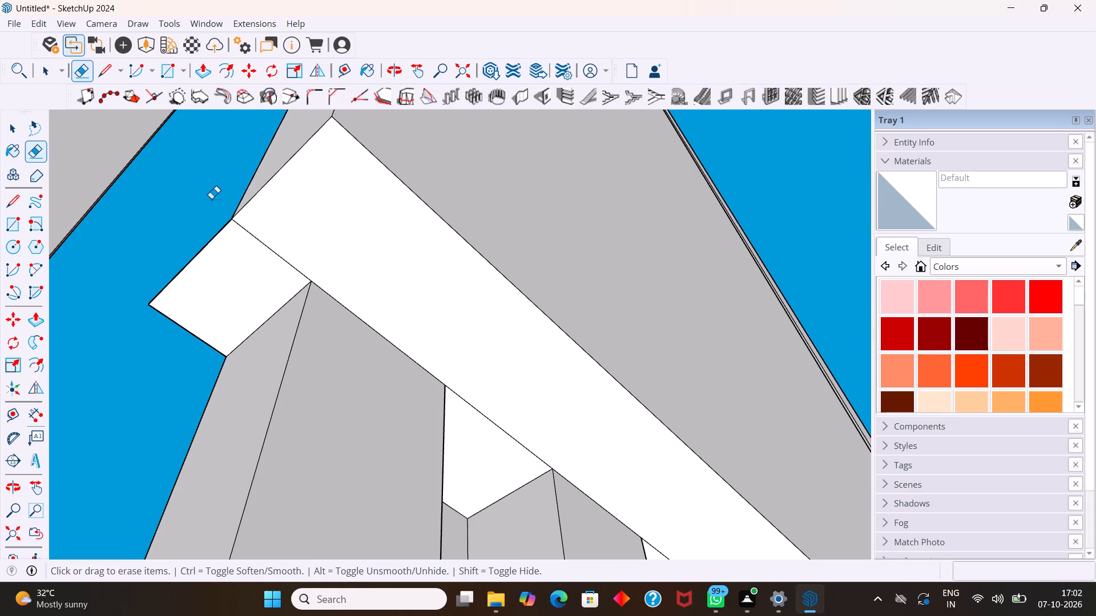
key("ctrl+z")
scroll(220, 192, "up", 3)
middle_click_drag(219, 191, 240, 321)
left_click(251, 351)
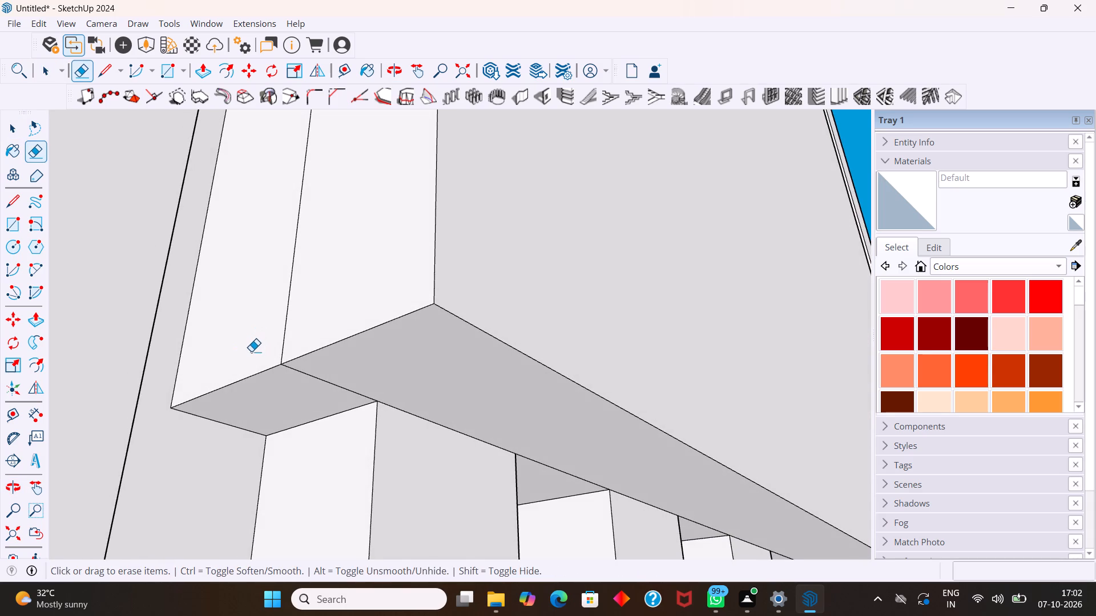
Undo the overhang erasure and the line copied across the panel's underside.
scroll(276, 360, "down", 9)
key("space")
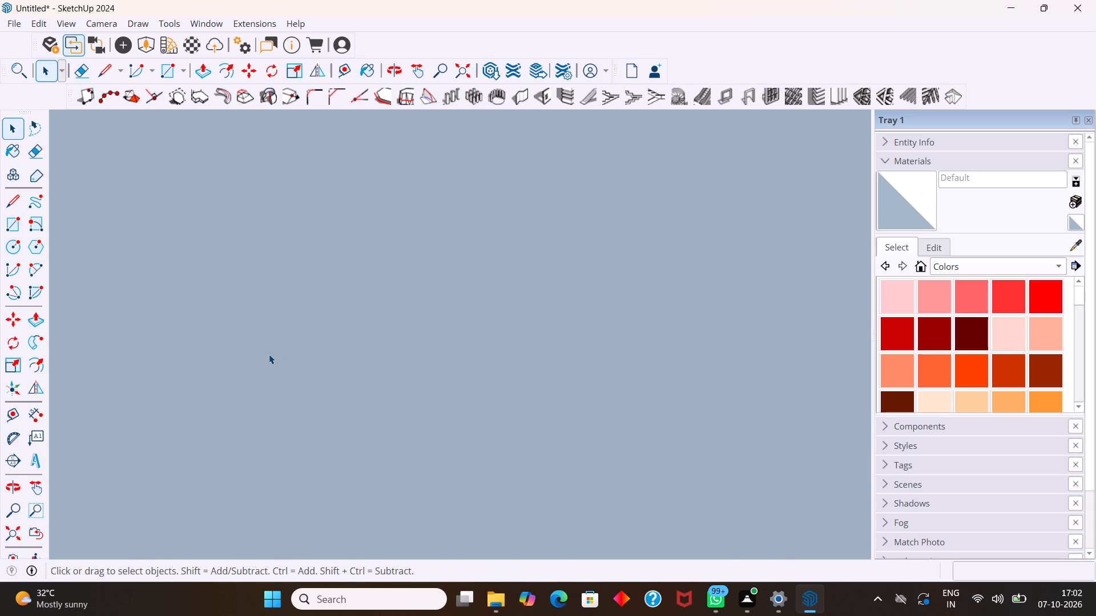
key("u")
scroll(349, 357, "down", 11)
key("u")
middle_click_drag(398, 374, 249, 366)
scroll(248, 357, "down", 5)
scroll(305, 345, "down", 6)
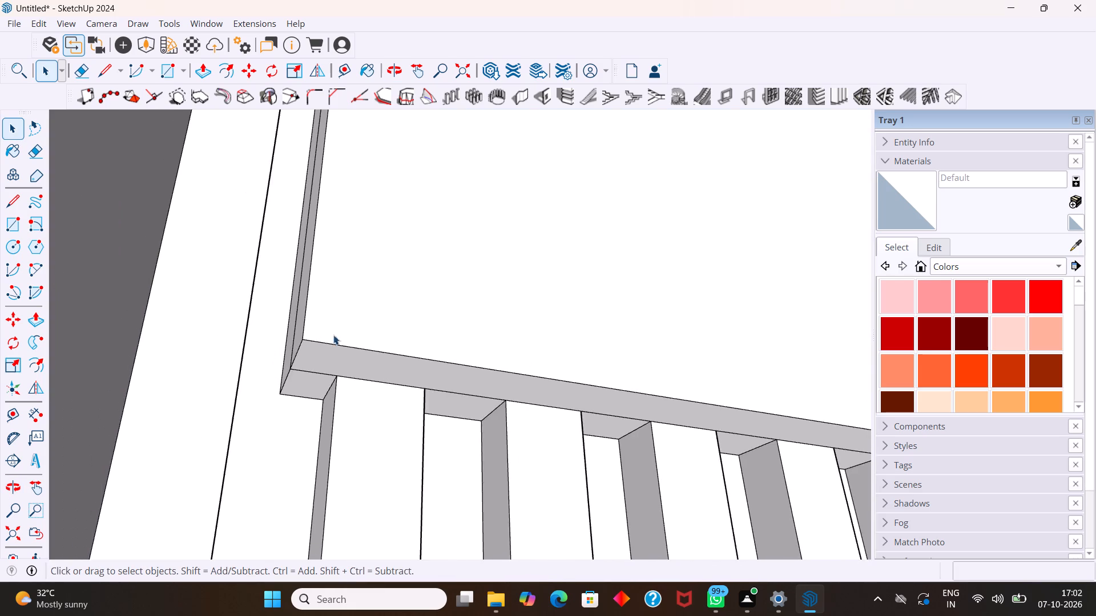
scroll(333, 335, "down", 9)
middle_click_drag(704, 420, 562, 374)
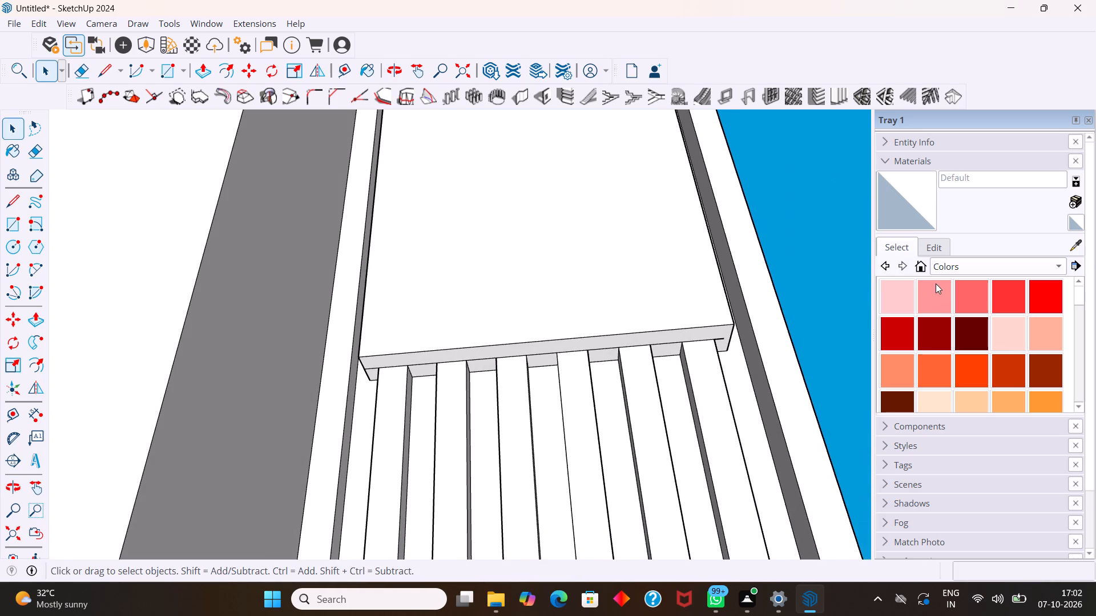
scroll(833, 314, "up", 2)
scroll(755, 331, "up", 2)
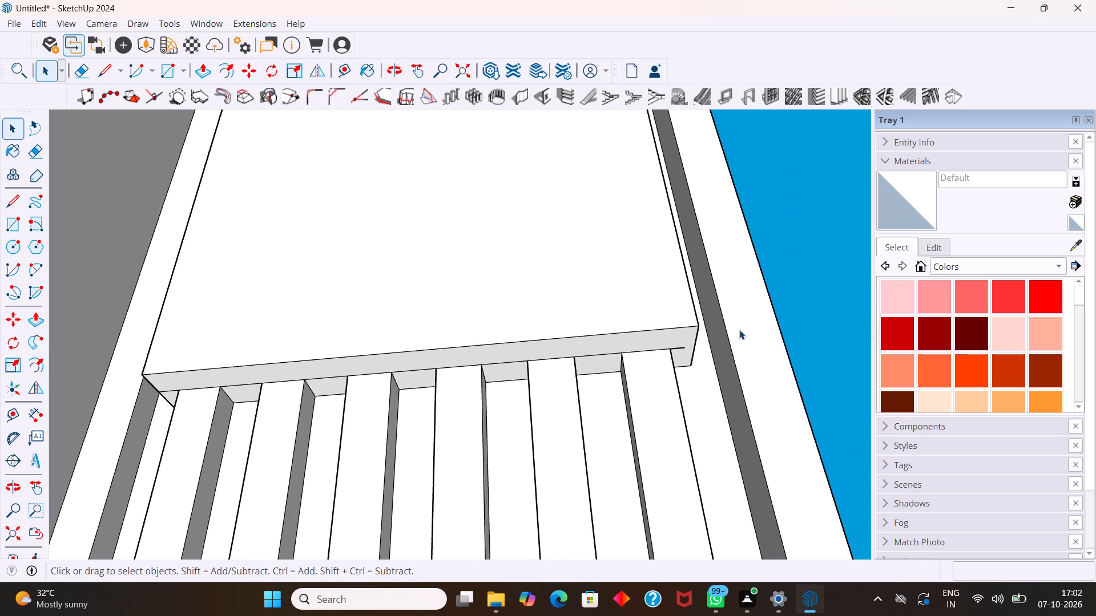
key("ctrl+z")
key("ctrl+z")
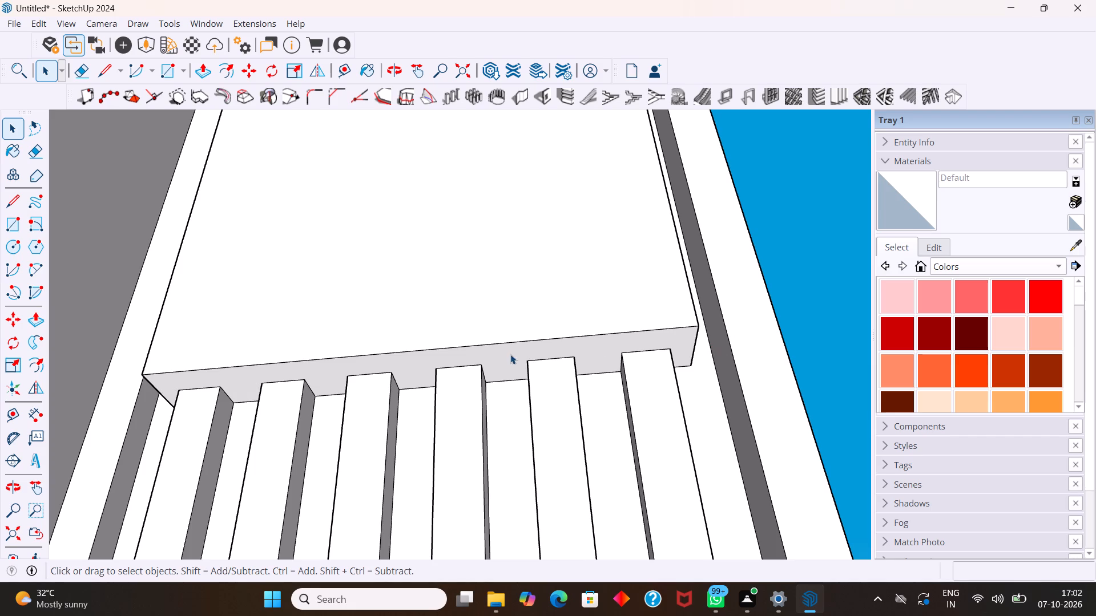
Copy the panel's lower front edge 1" back across its underside, along the panel's narrow side.
left_click(508, 343)
key("m")
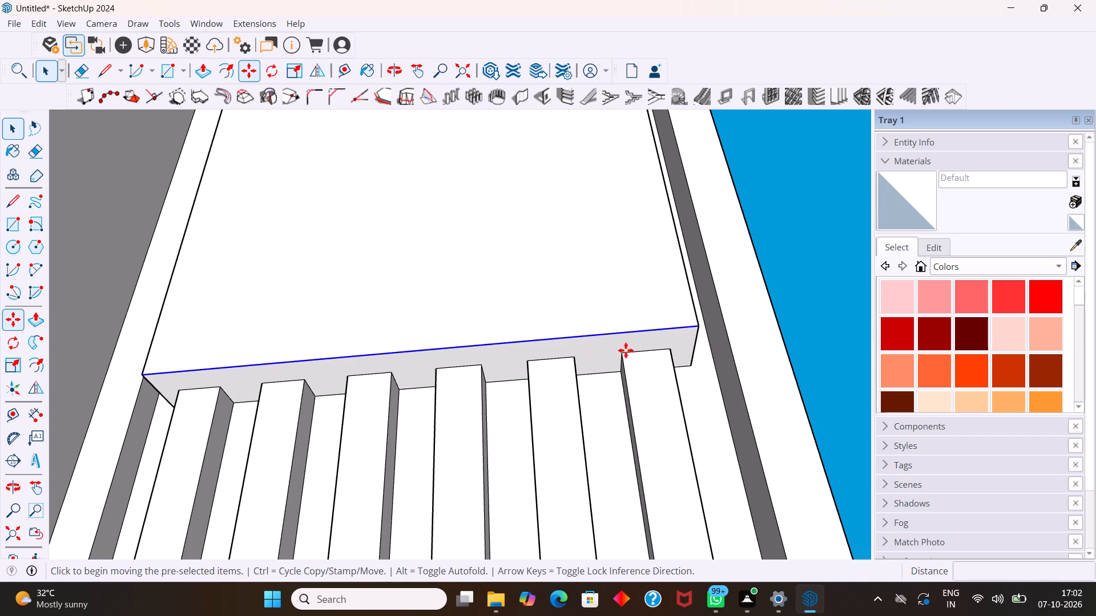
left_click(694, 325)
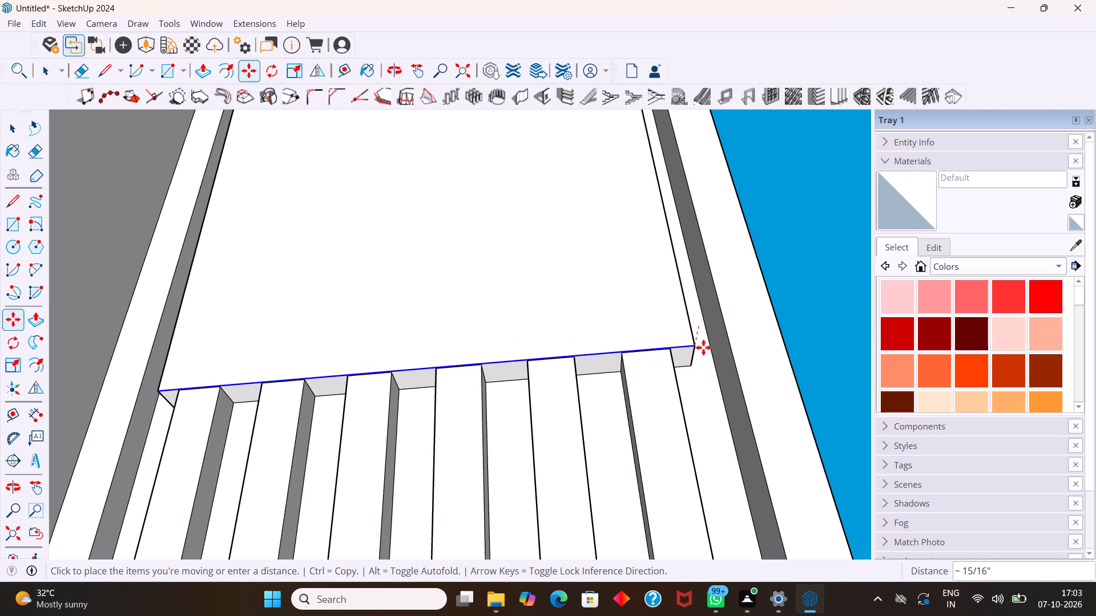
left_click(697, 347)
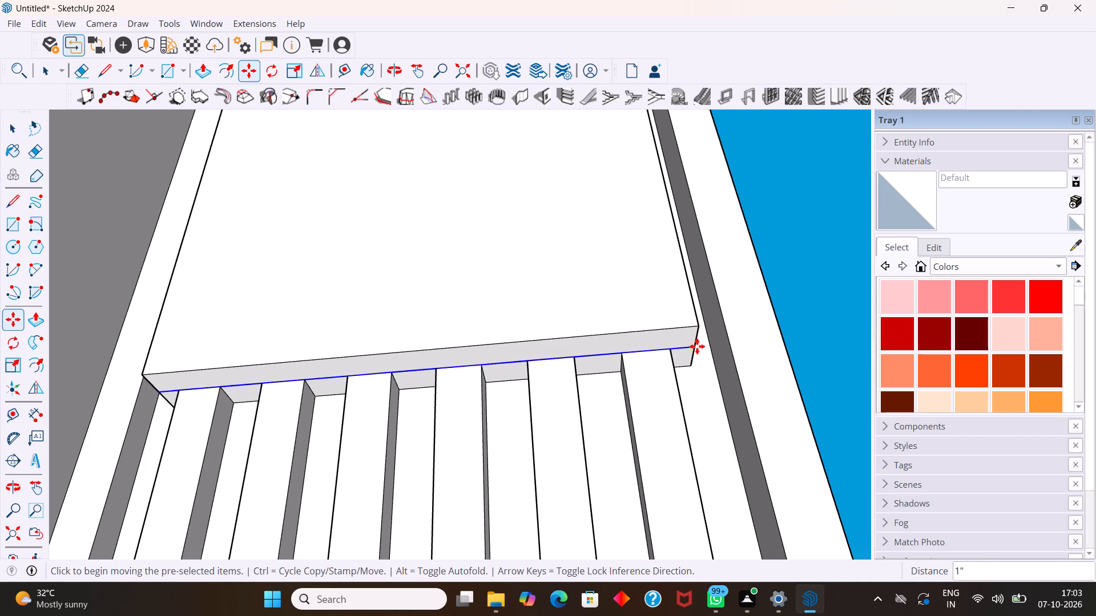
key("space")
Push the panel's large front face 0.8" inward with Push/Pull, creating a new starting face.
middle_click_drag(658, 356, 523, 372)
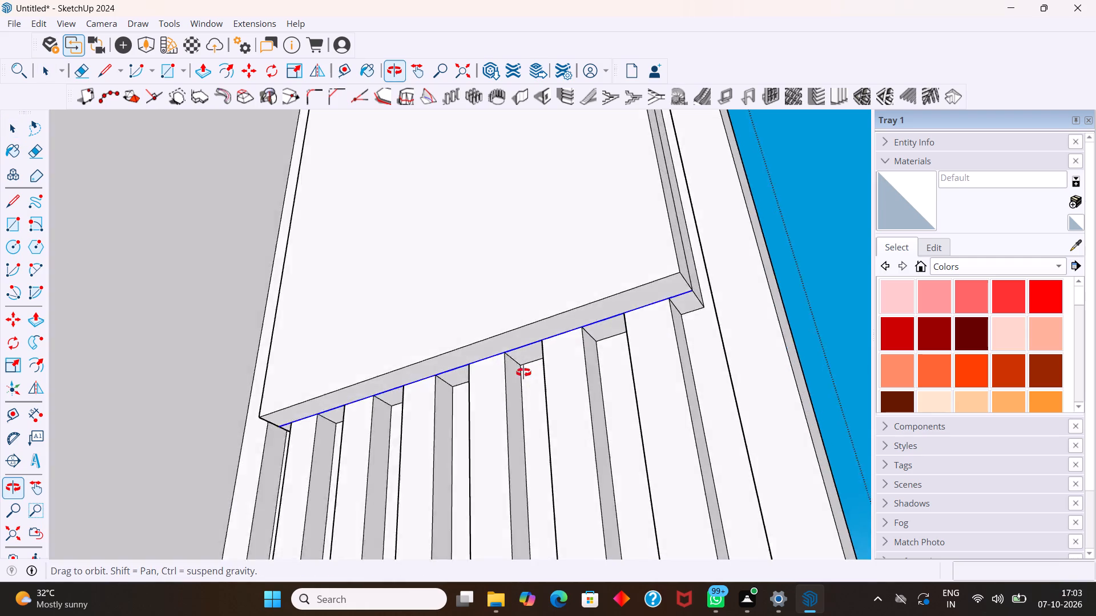
middle_click_drag(523, 372, 455, 263)
scroll(454, 262, "up", 1)
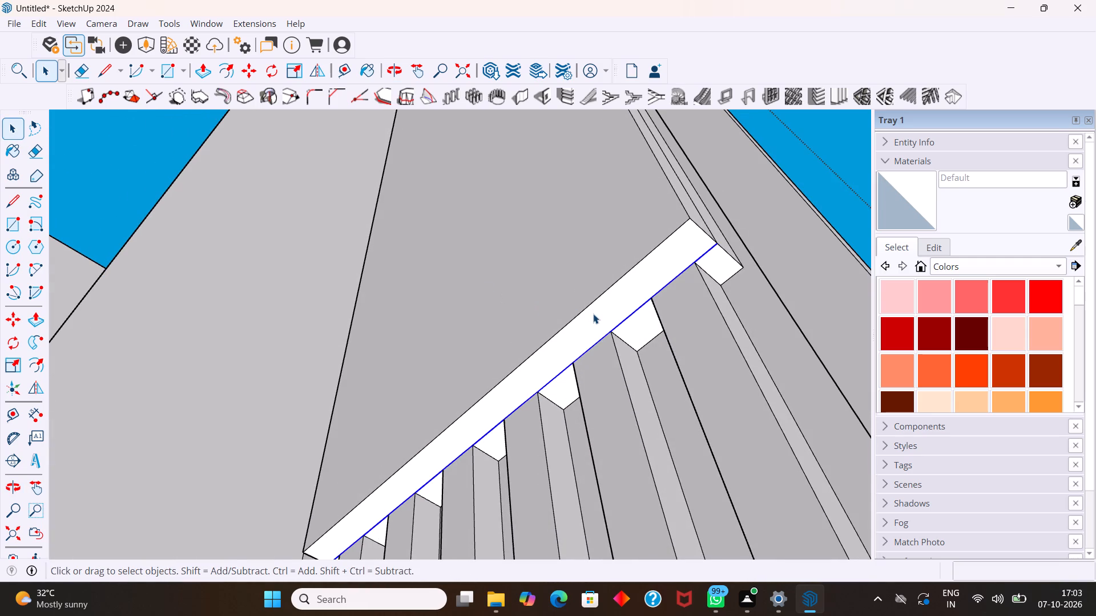
middle_click_drag(632, 269, 566, 275)
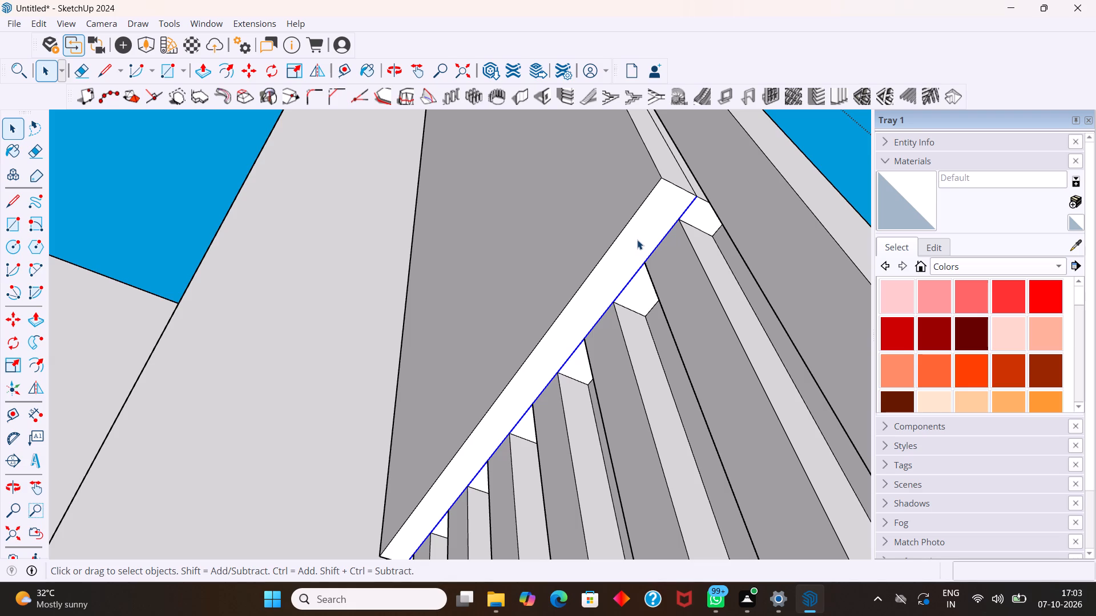
middle_click_drag(588, 209, 793, 236)
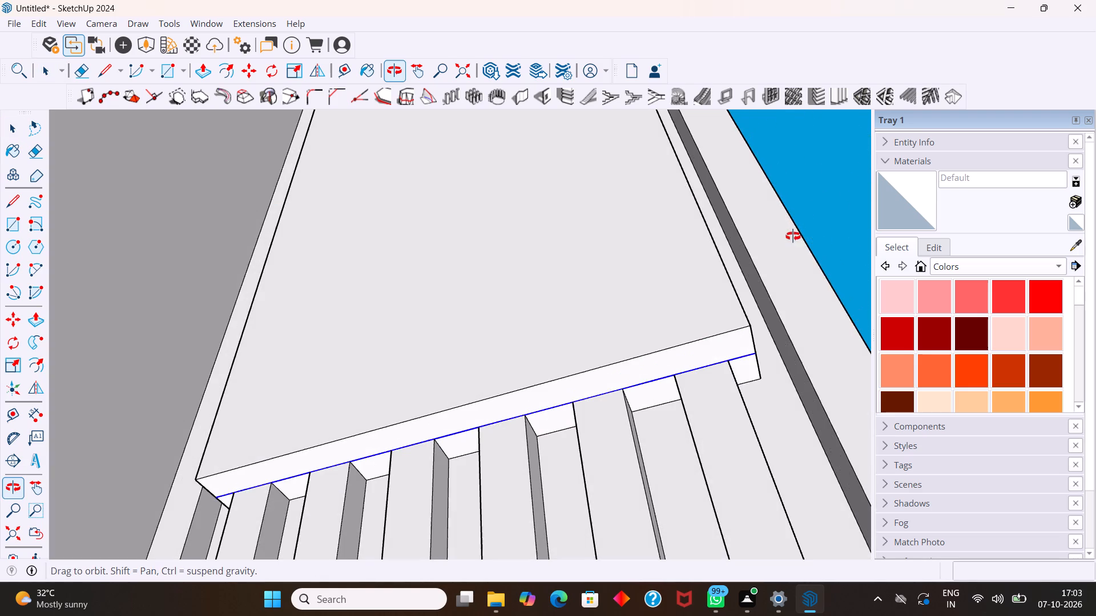
middle_click_drag(793, 236, 789, 238)
middle_click_drag(613, 268, 708, 256)
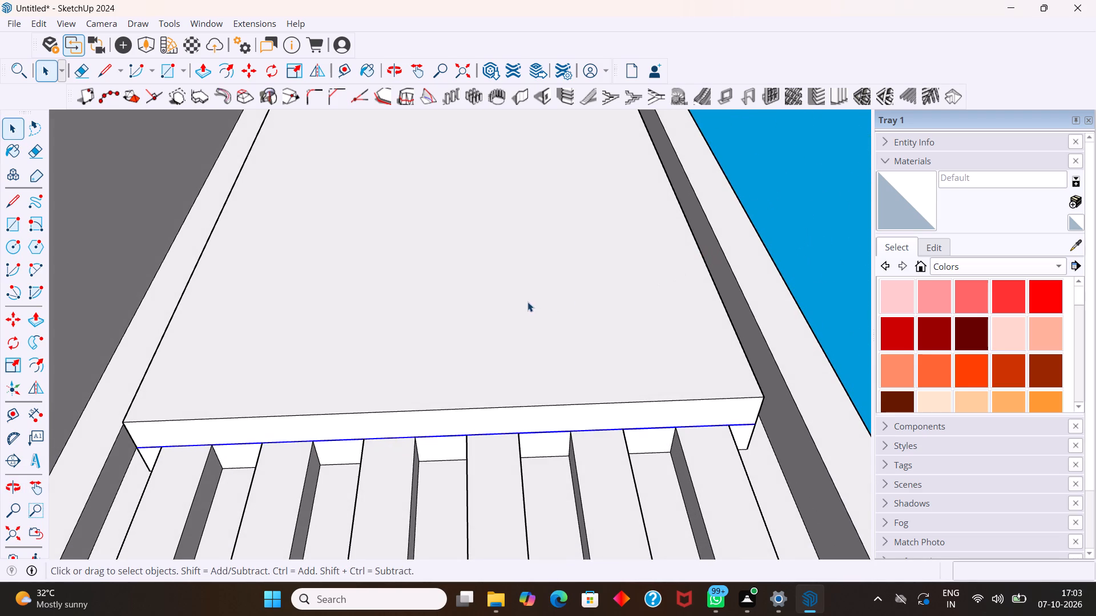
left_click(525, 302)
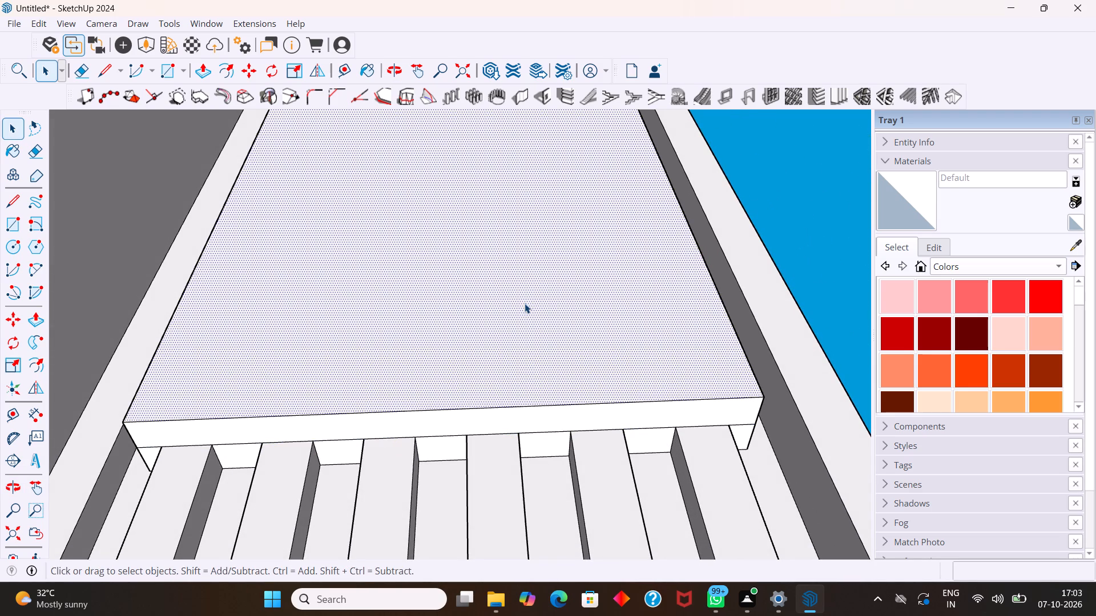
key("p")
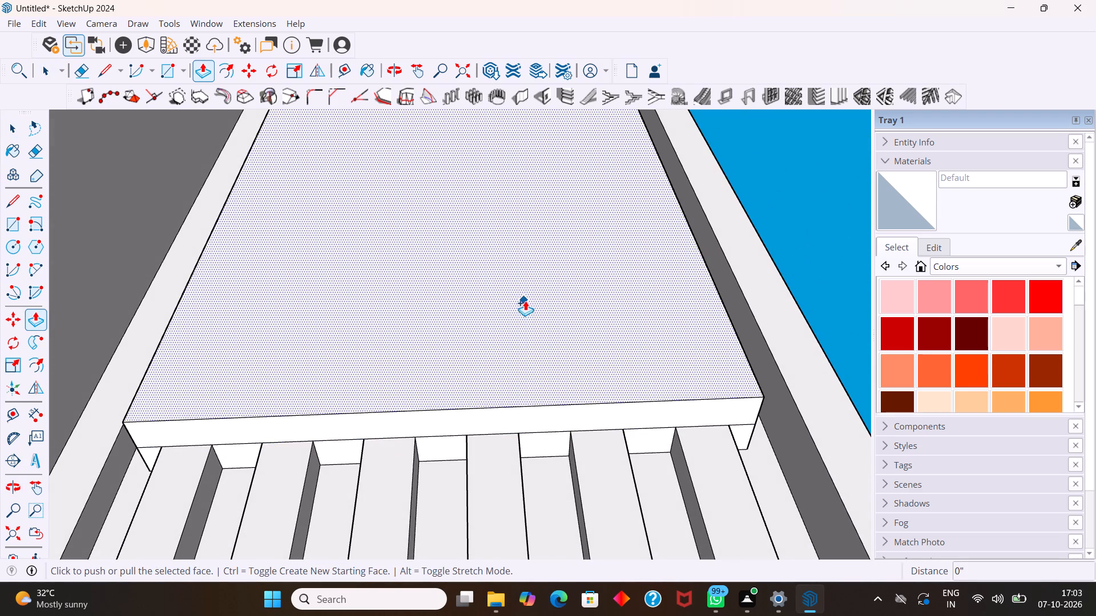
middle_click_drag(528, 307, 554, 299)
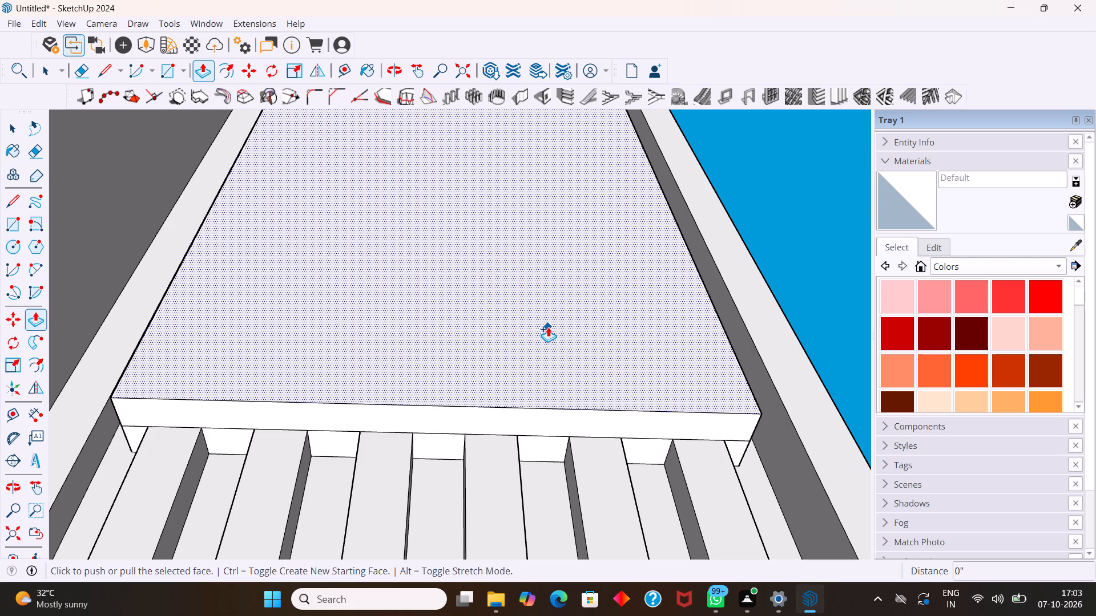
left_click_drag(543, 326, 543, 338)
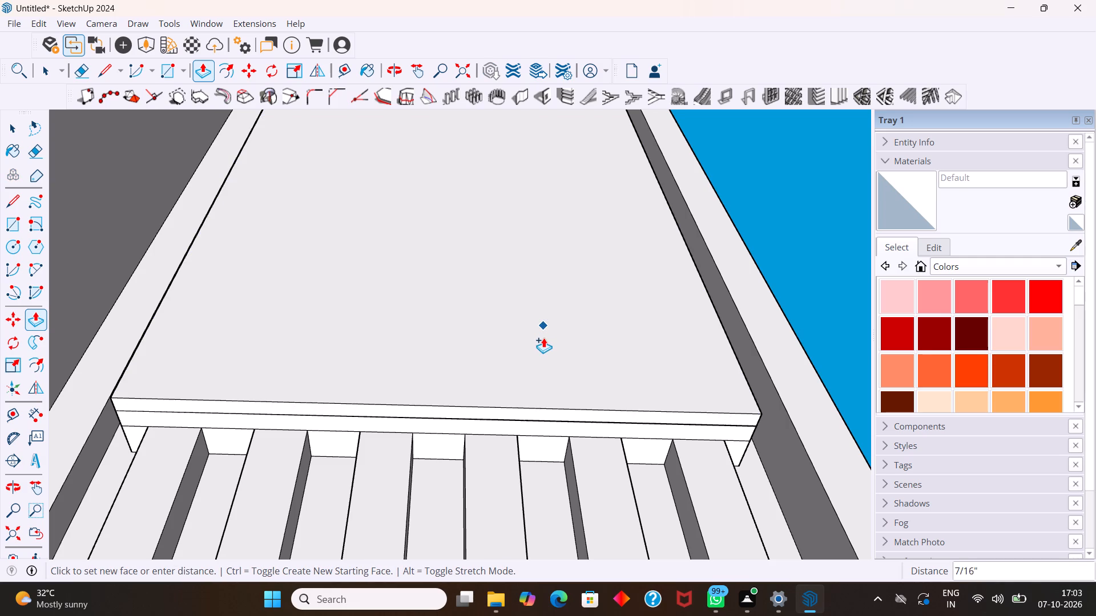
left_click_drag(543, 338, 543, 345)
type("0.")
key("8")
key("Return")
key("space")
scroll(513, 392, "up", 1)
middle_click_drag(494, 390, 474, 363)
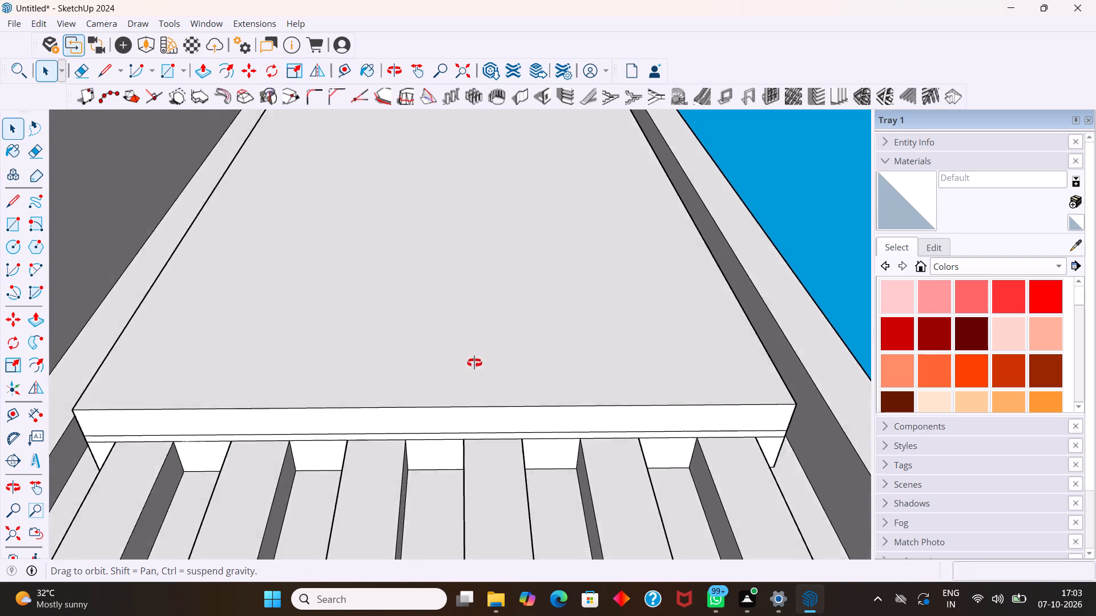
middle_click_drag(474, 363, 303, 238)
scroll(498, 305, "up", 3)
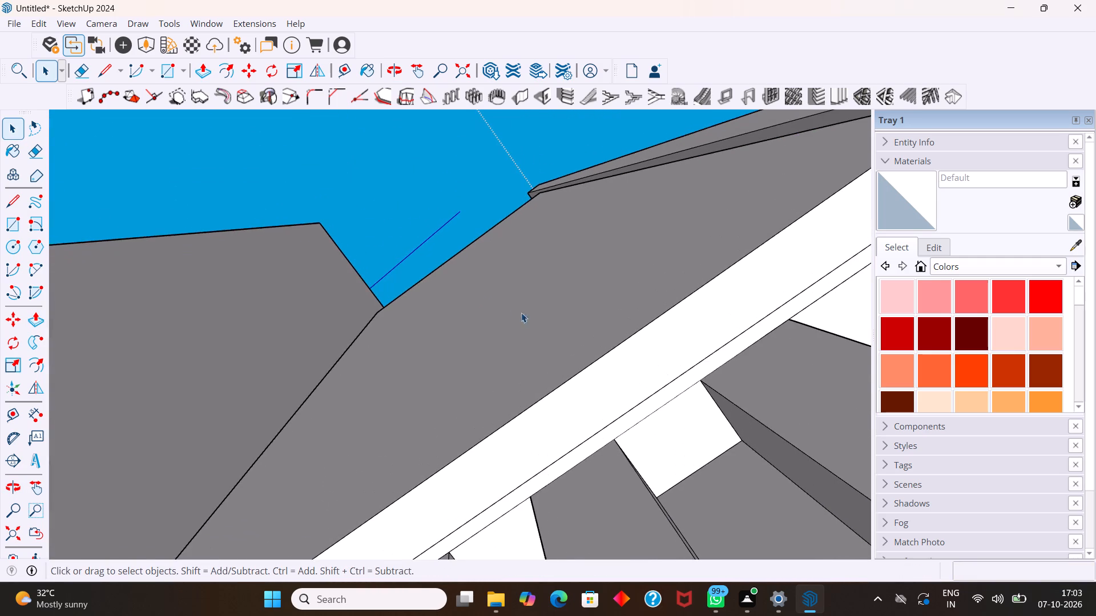
Push the narrow rear strip of the panel's underside 0.2" inward with Push/Pull.
scroll(622, 360, "up", 5)
middle_click_drag(690, 390, 624, 361)
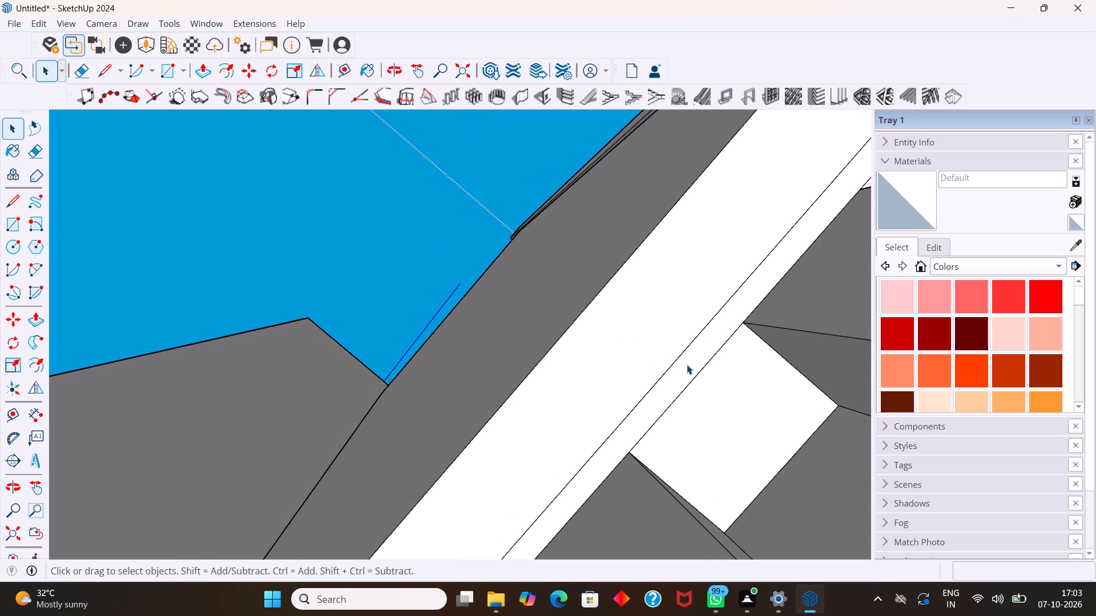
left_click(687, 364)
key("p")
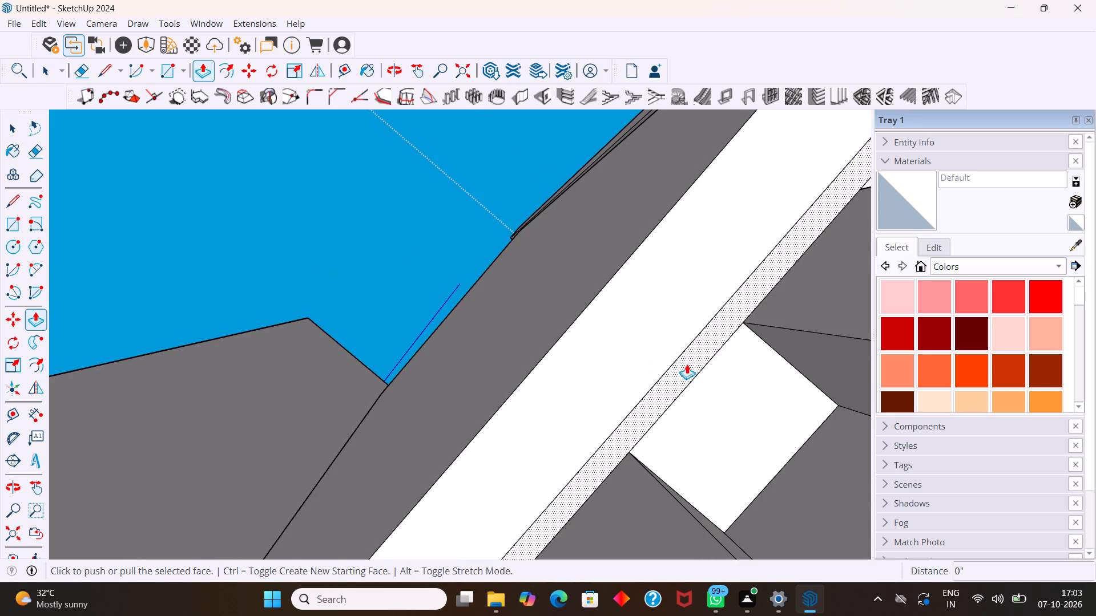
middle_click_drag(683, 364, 679, 420)
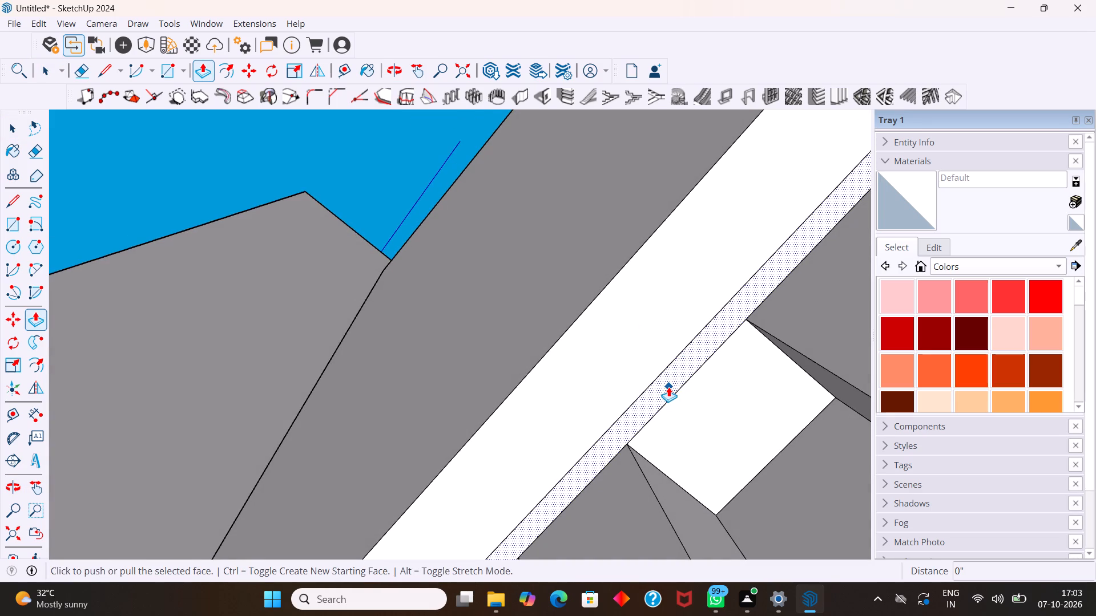
left_click_drag(668, 387, 666, 377)
type("0.2")
key("Return")
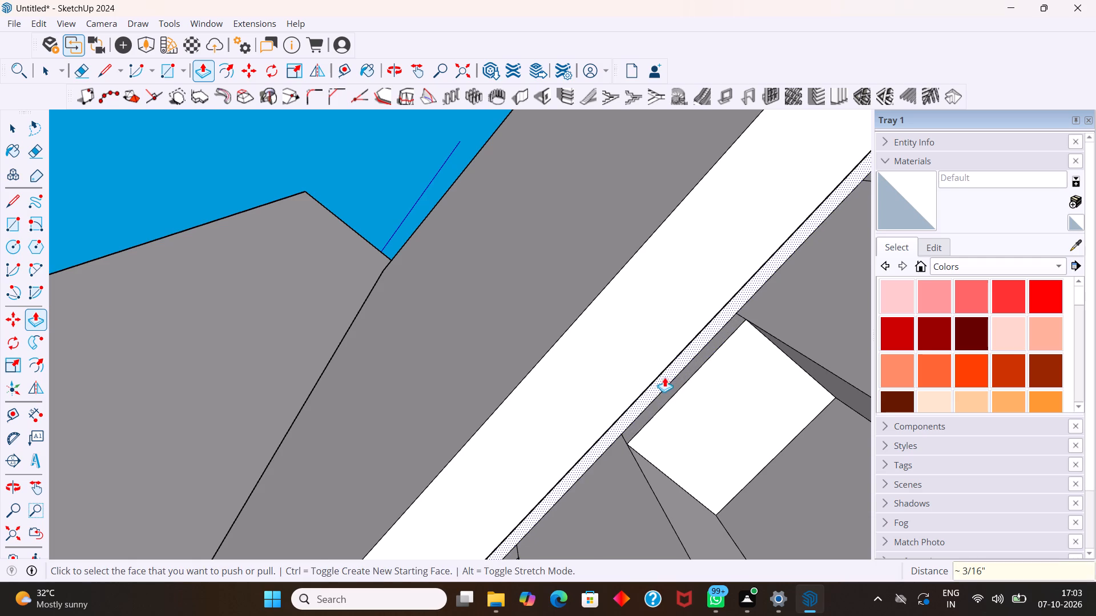
key("space")
scroll(645, 370, "down", 11)
scroll(627, 348, "up", 1)
scroll(627, 348, "down", 4)
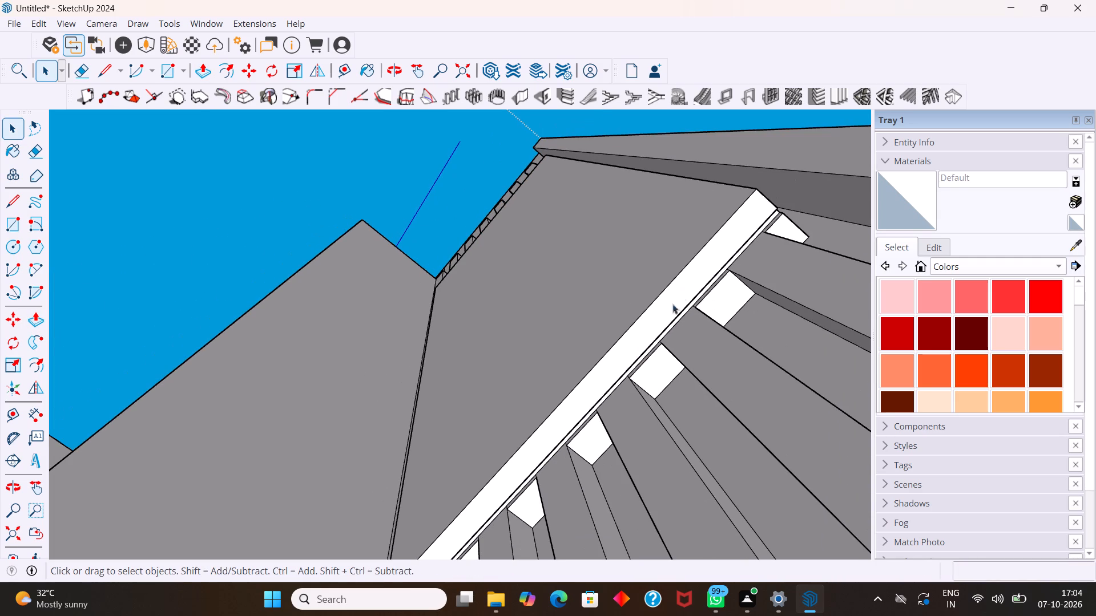
Push the narrow rear strip on the panel's long side farthest from the block 0.2" inward.
scroll(747, 164, "up", 15)
middle_click_drag(761, 194, 659, 328)
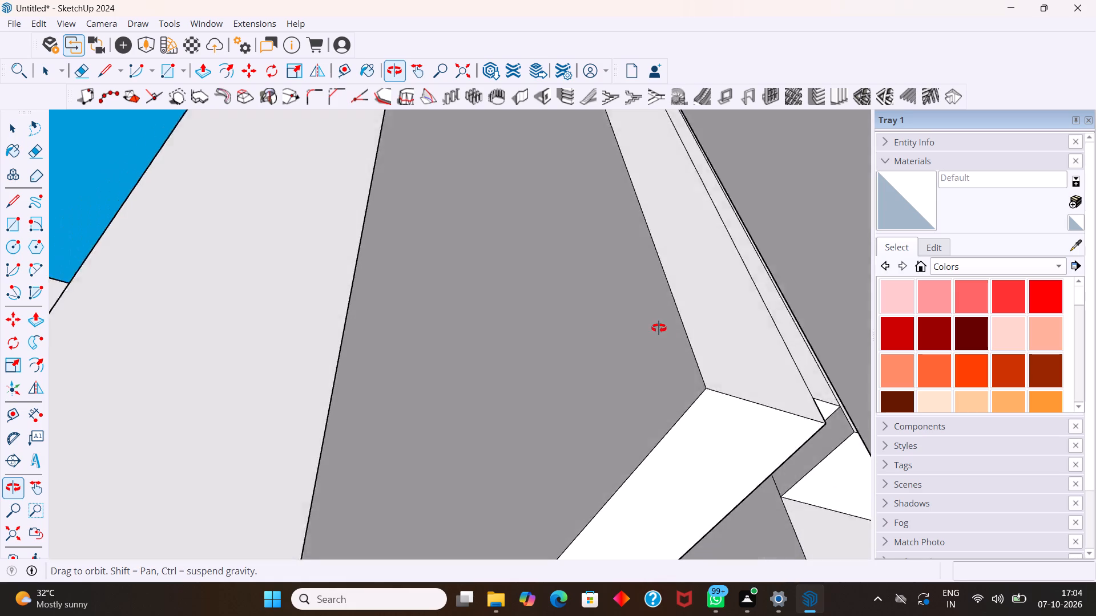
middle_click_drag(659, 328, 666, 326)
scroll(708, 301, "up", 7)
left_click(795, 259)
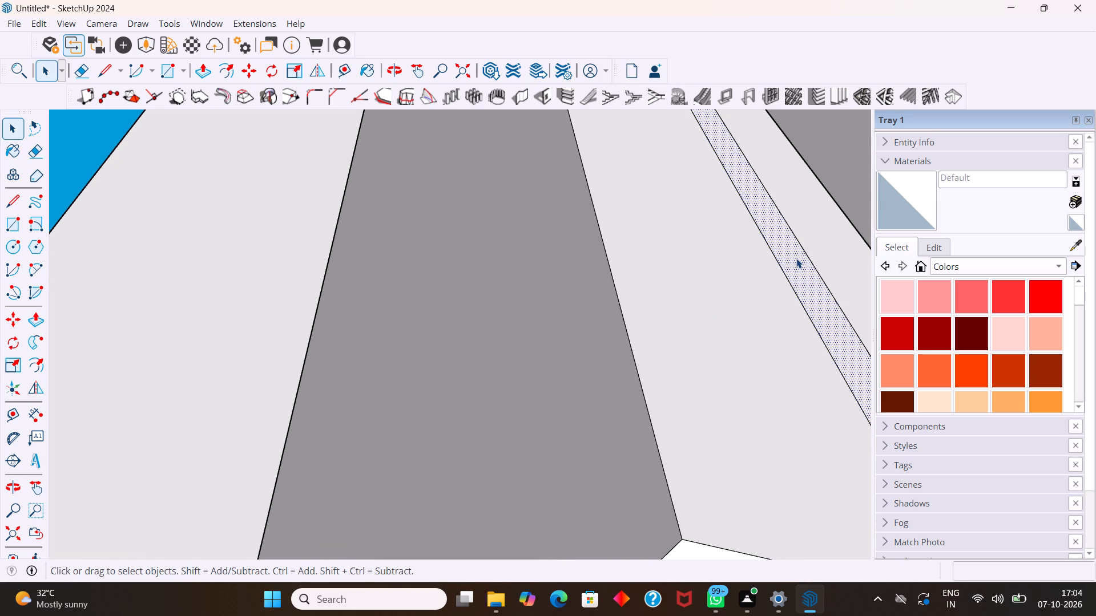
key("p")
left_click_drag(796, 262, 796, 262)
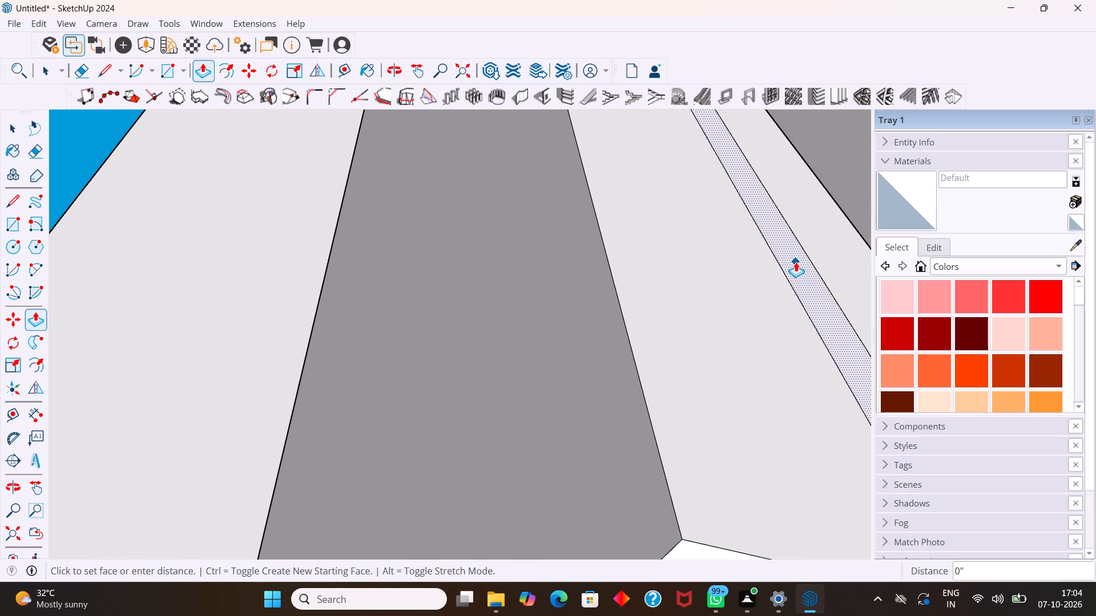
left_click_drag(796, 262, 799, 280)
type("0.2")
key("Return")
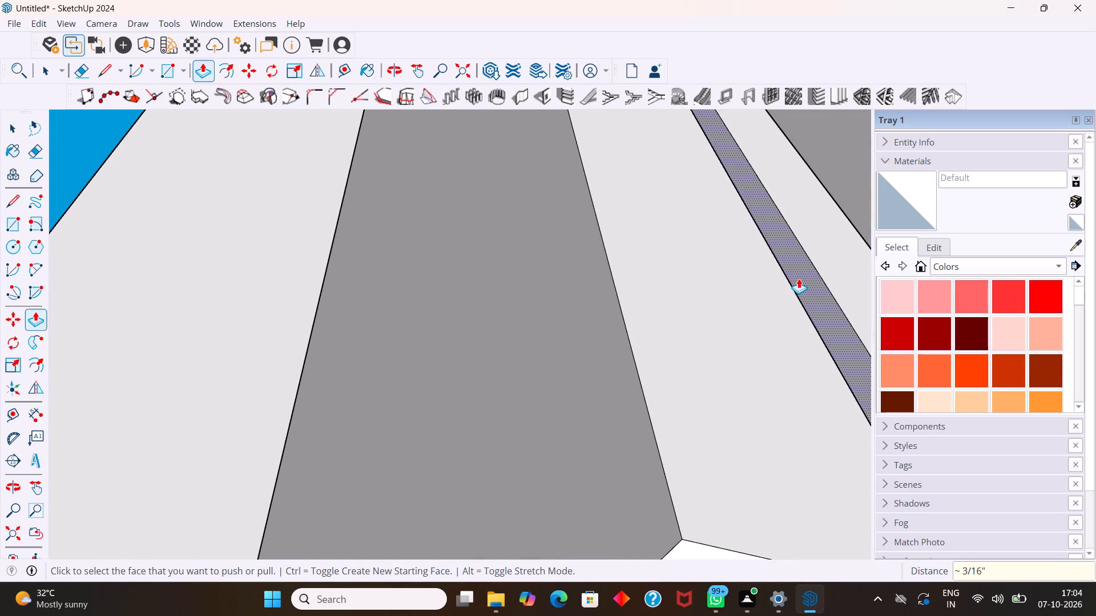
key("space")
Push the narrow rear strip along the panel's top 0.2" inward with Push/Pull.
scroll(718, 268, "down", 16)
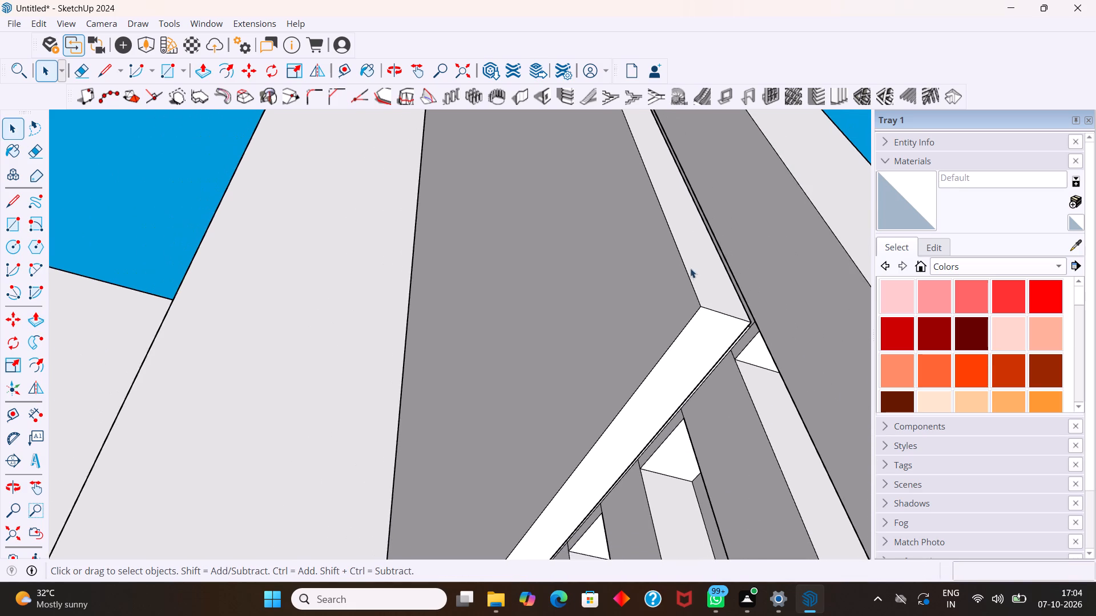
middle_click_drag(693, 271, 708, 290)
scroll(703, 281, "down", 18)
middle_click_drag(653, 213, 726, 290)
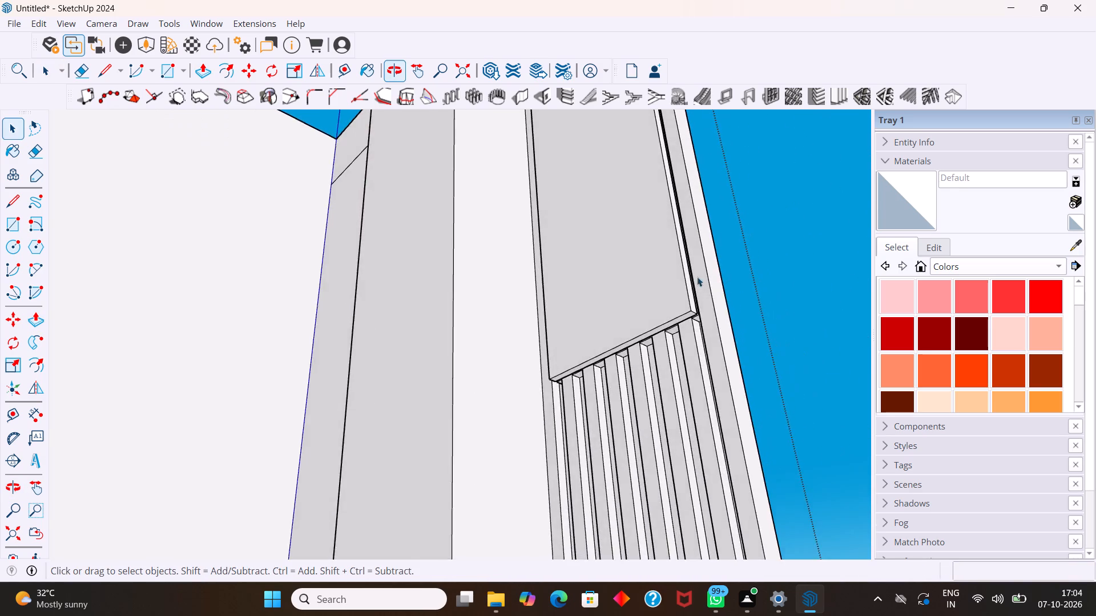
scroll(696, 277, "down", 18)
scroll(649, 165, "up", 16)
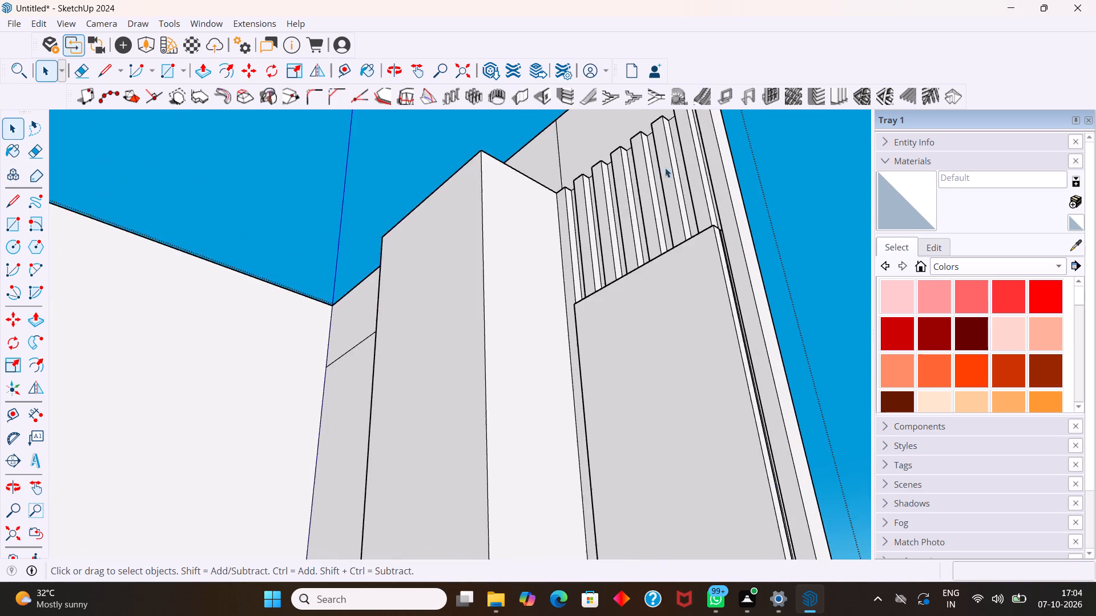
scroll(665, 168, "up", 5)
middle_click_drag(658, 179, 884, 513)
scroll(644, 376, "up", 7)
middle_click_drag(472, 252, 486, 290)
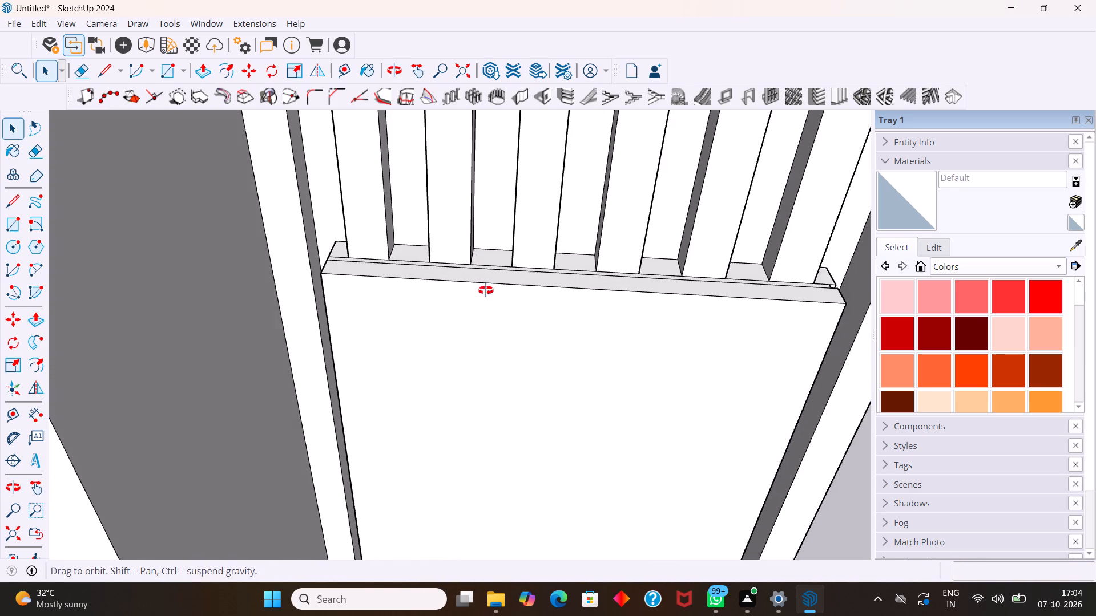
middle_click_drag(486, 290, 498, 333)
scroll(490, 273, "up", 14)
middle_click(494, 254)
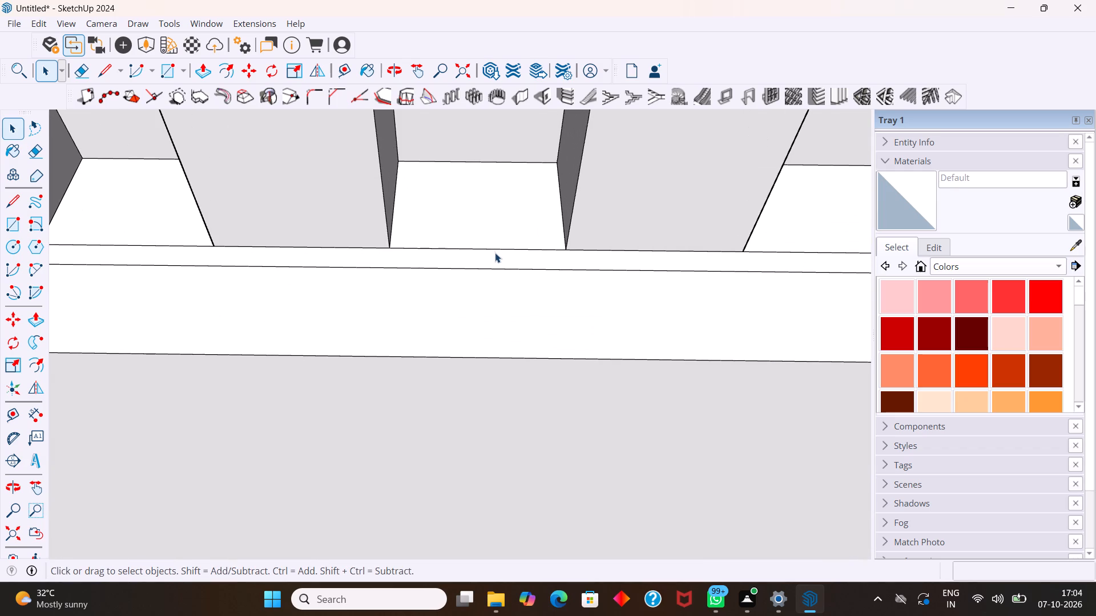
left_click_drag(494, 255, 494, 262)
left_click(492, 257)
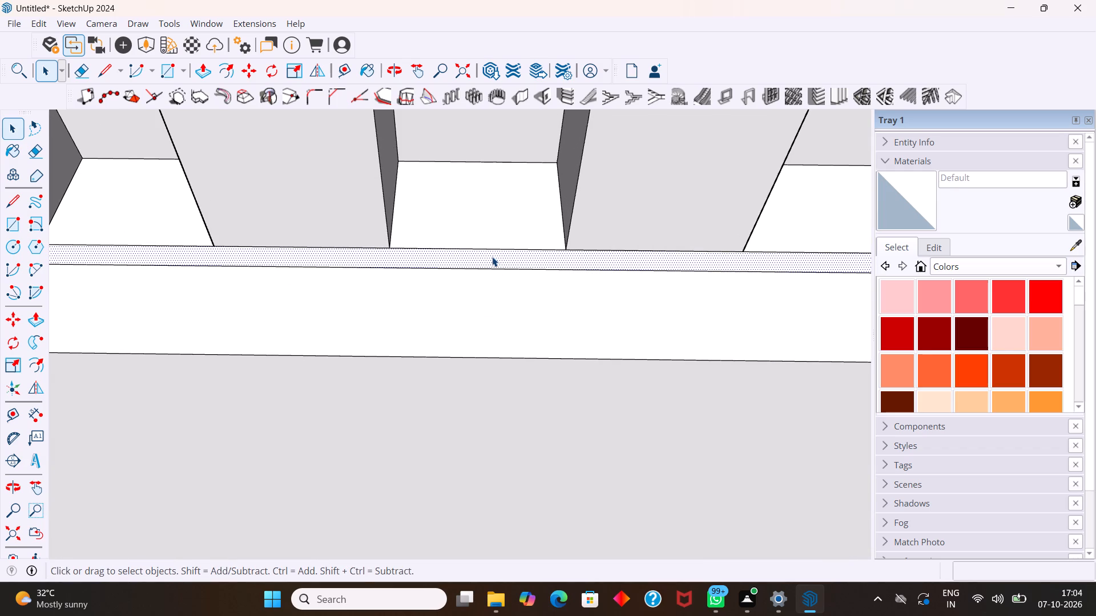
key("p")
left_click_drag(492, 253, 495, 262)
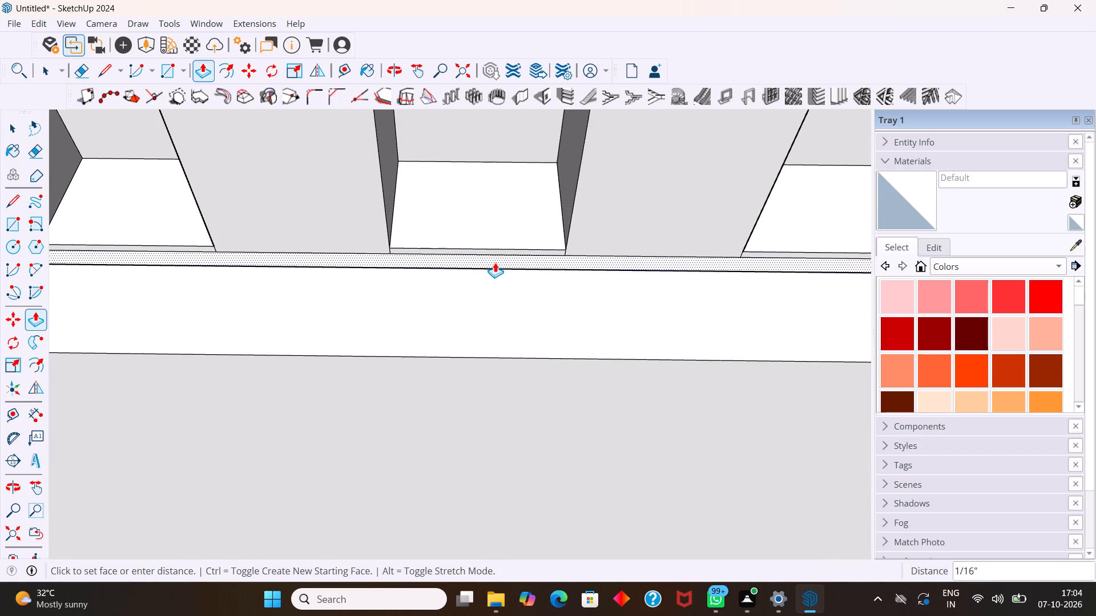
left_click_drag(495, 262, 499, 268)
key("0")
key("period")
key("2")
key("Return")
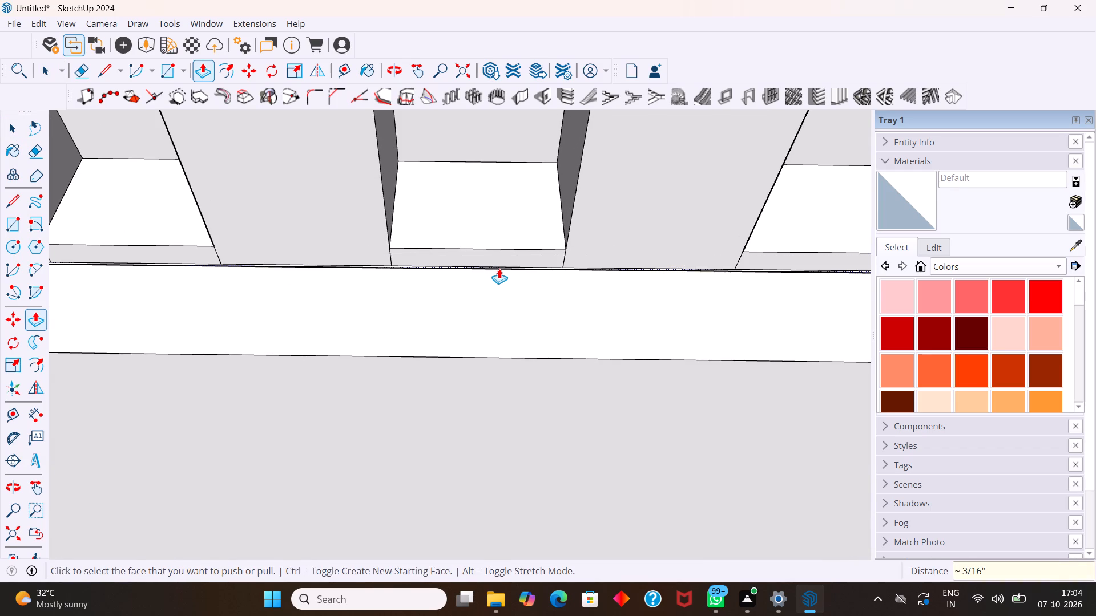
key("space")
Push the narrow rear strip on the panel's long side facing the block 0.2" inward.
scroll(470, 286, "down", 3)
middle_click_drag(465, 332, 514, 339)
scroll(511, 331, "down", 8)
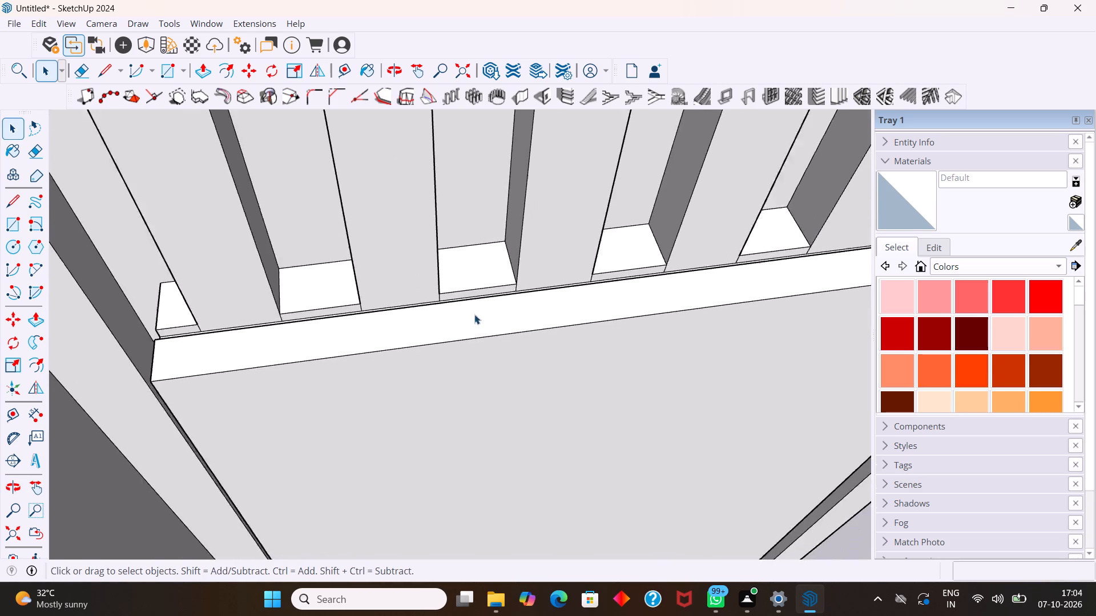
scroll(474, 314, "down", 3)
middle_click_drag(252, 395, 341, 379)
scroll(308, 379, "up", 2)
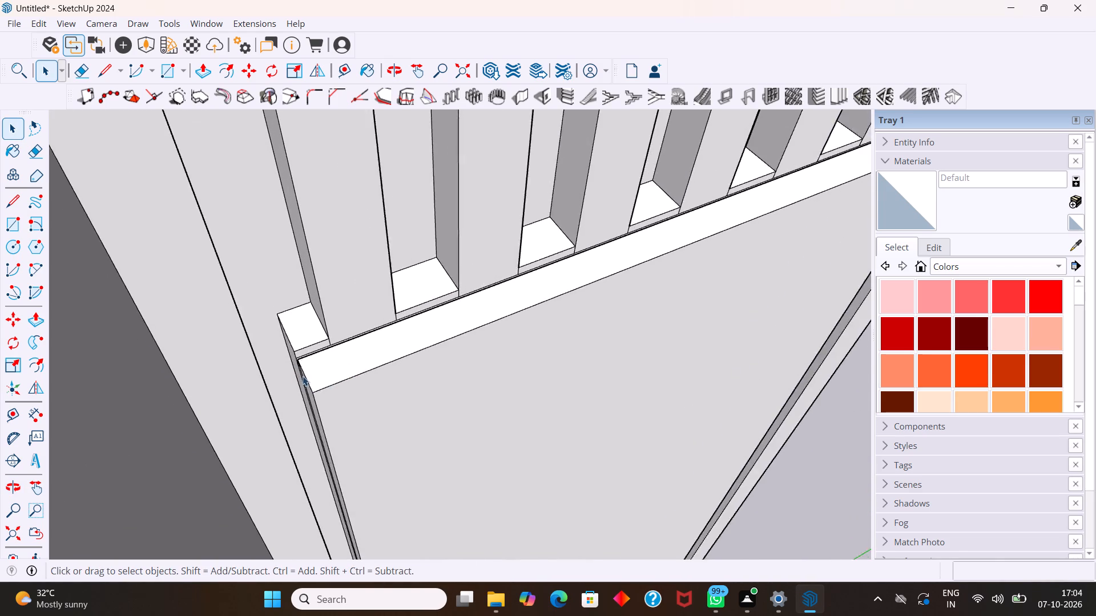
scroll(303, 376, "up", 7)
middle_click_drag(264, 387, 317, 392)
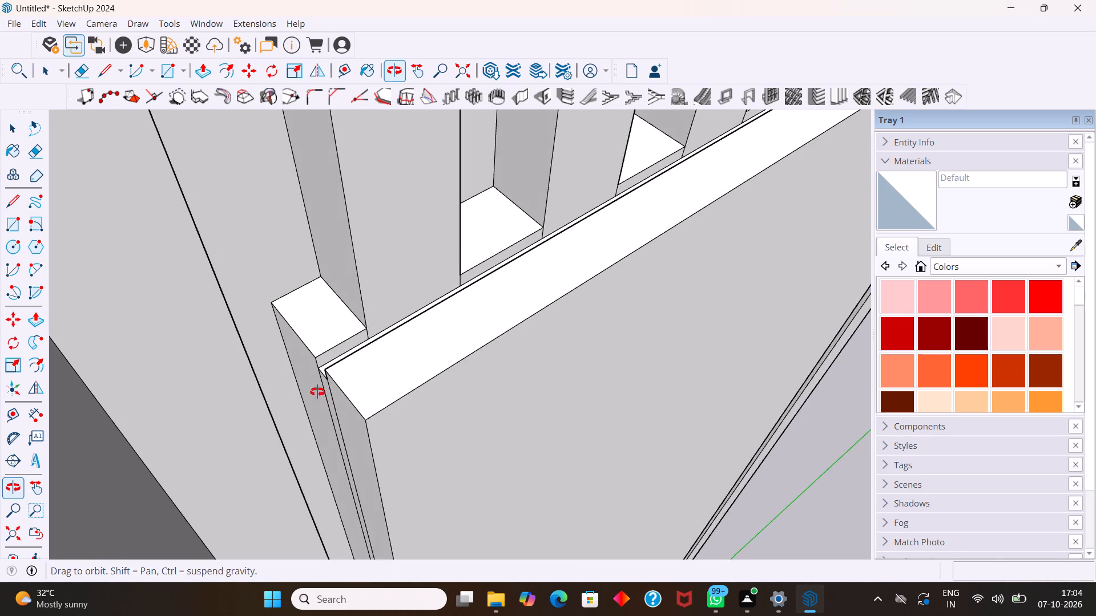
middle_click_drag(317, 392, 317, 392)
scroll(316, 385, "up", 16)
middle_click_drag(332, 379, 336, 374)
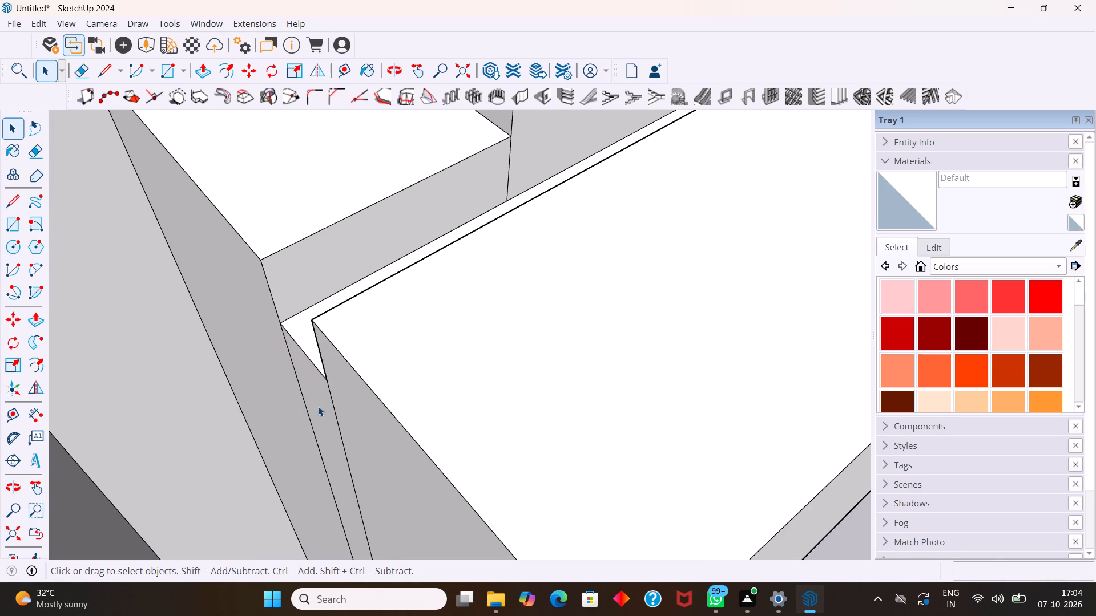
left_click(323, 406)
key("p")
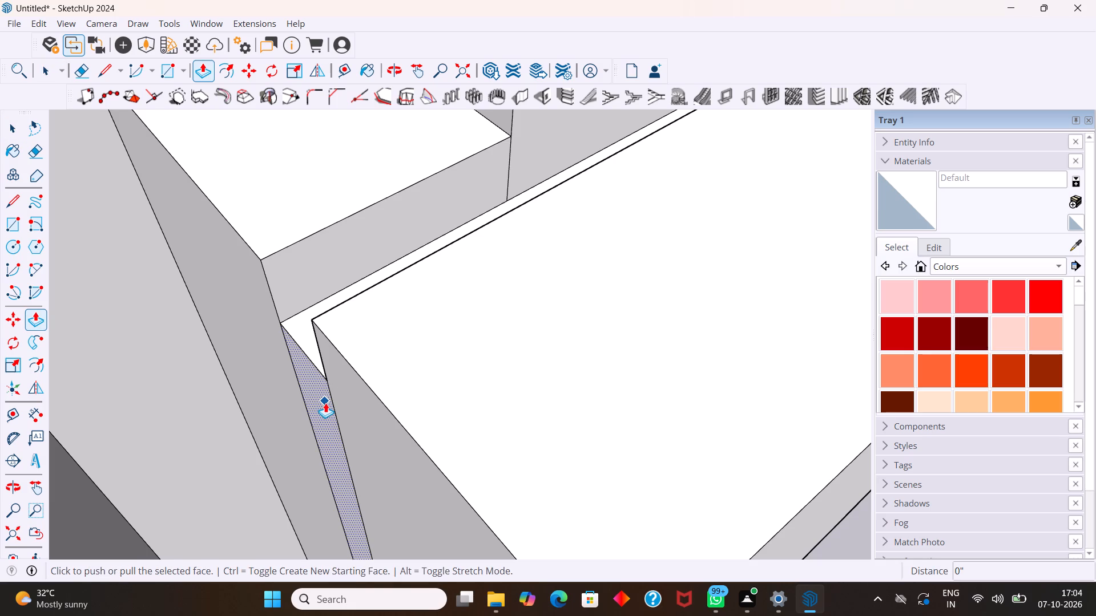
left_click_drag(318, 410, 330, 405)
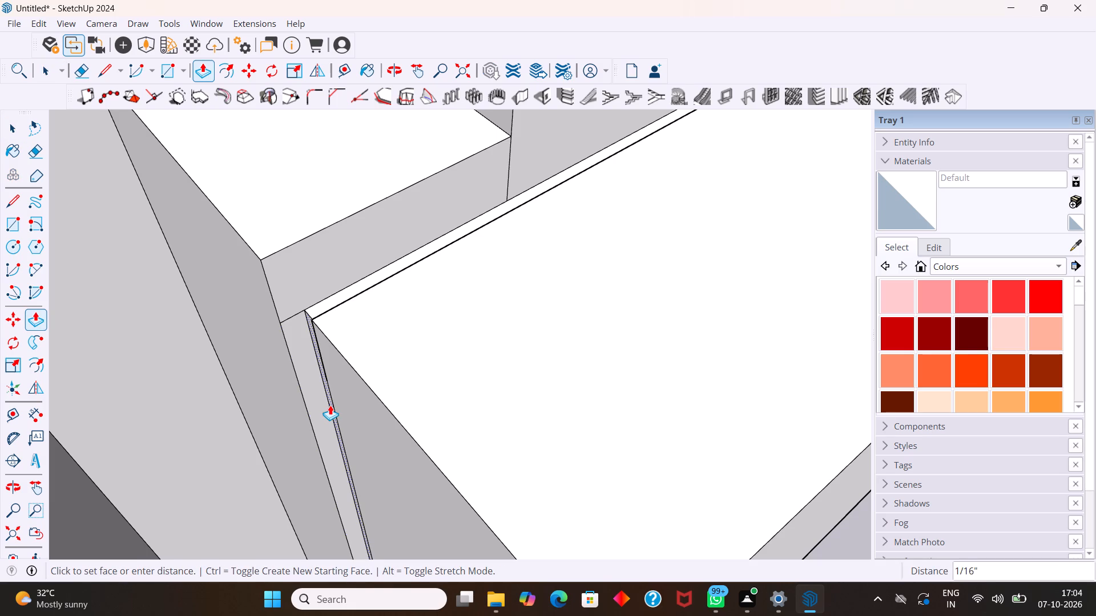
left_click_drag(330, 405, 338, 408)
type("0.")
key("2")
key("Return")
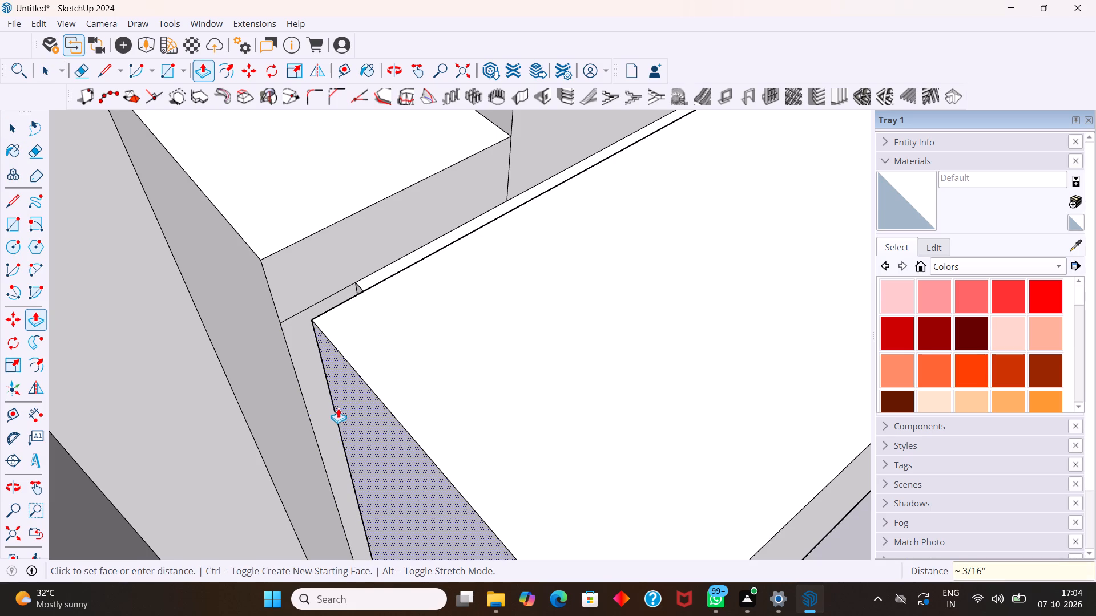
left_click_drag(338, 408, 339, 411)
key("space")
Examine the panel's recessed edges and the whole detailed wall from several angles.
scroll(335, 414, "down", 17)
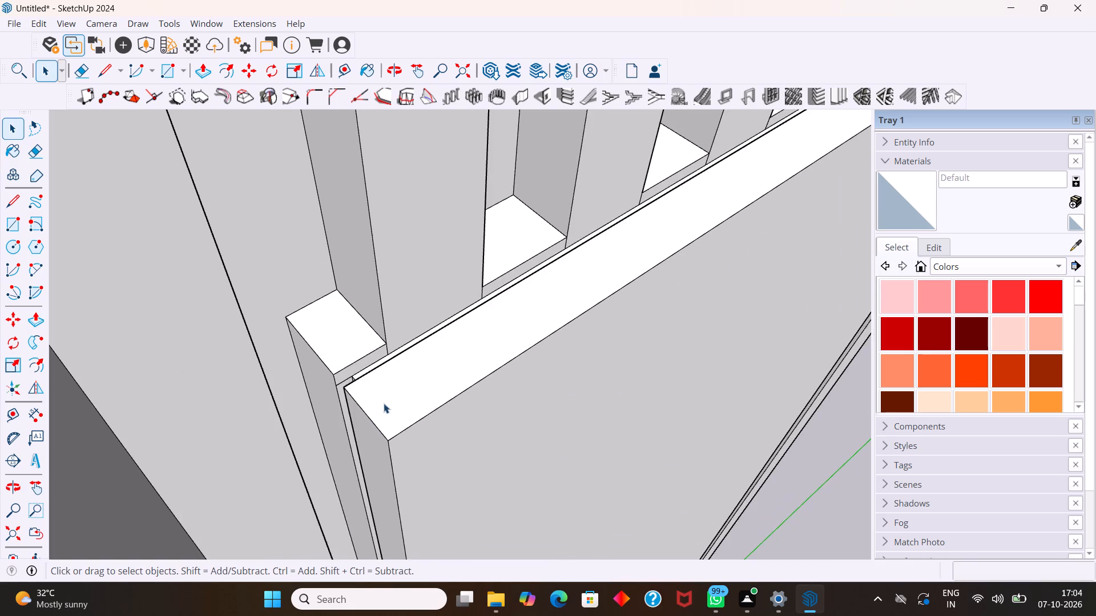
scroll(384, 403, "down", 5)
middle_click_drag(608, 358, 544, 339)
scroll(526, 322, "down", 8)
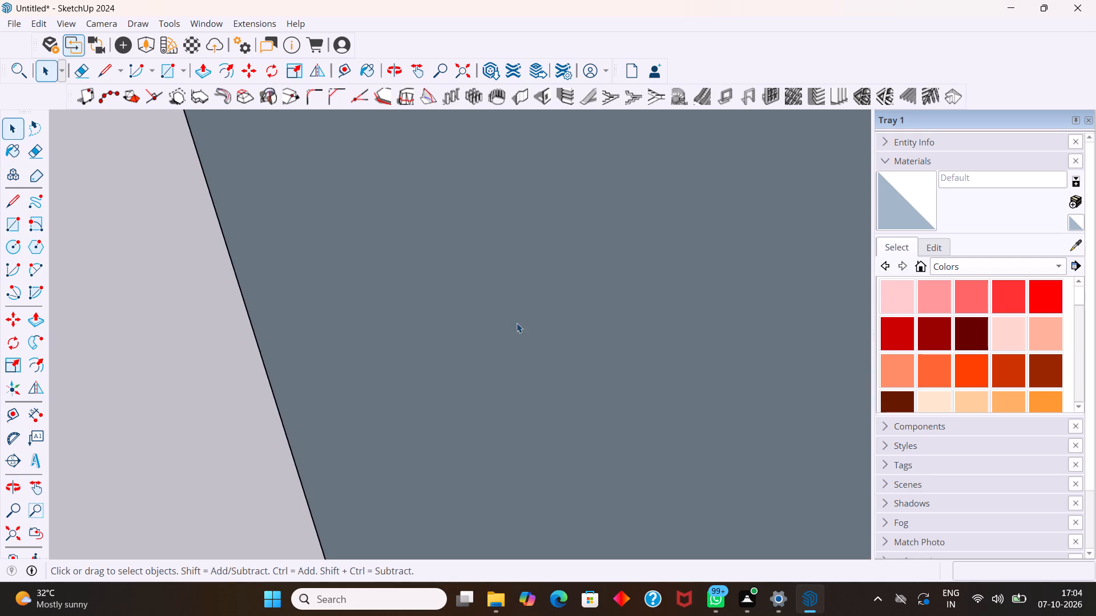
scroll(517, 323, "down", 3)
middle_click_drag(619, 341, 440, 322)
scroll(429, 313, "down", 10)
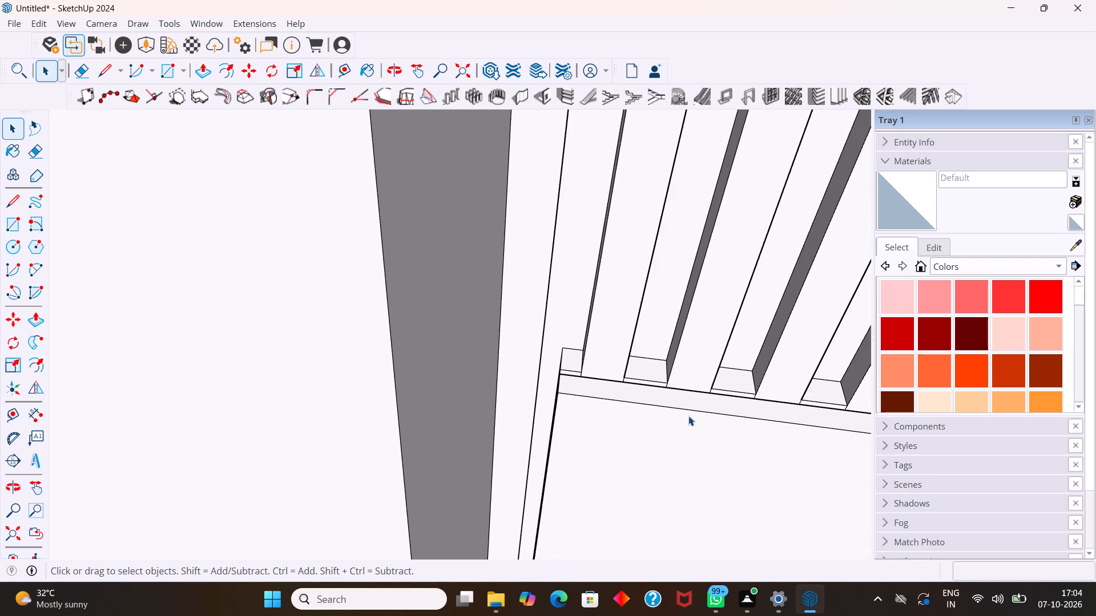
scroll(687, 415, "down", 9)
scroll(713, 458, "down", 8)
middle_click_drag(773, 468, 689, 342)
scroll(676, 332, "down", 2)
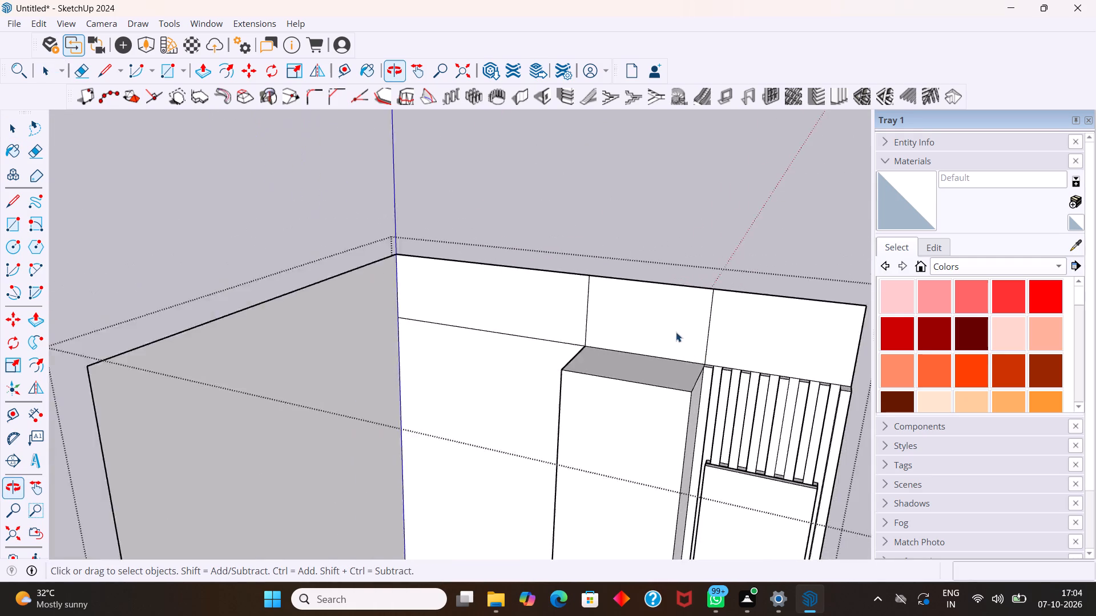
scroll(676, 332, "down", 15)
scroll(718, 469, "up", 10)
middle_click_drag(686, 441, 706, 443)
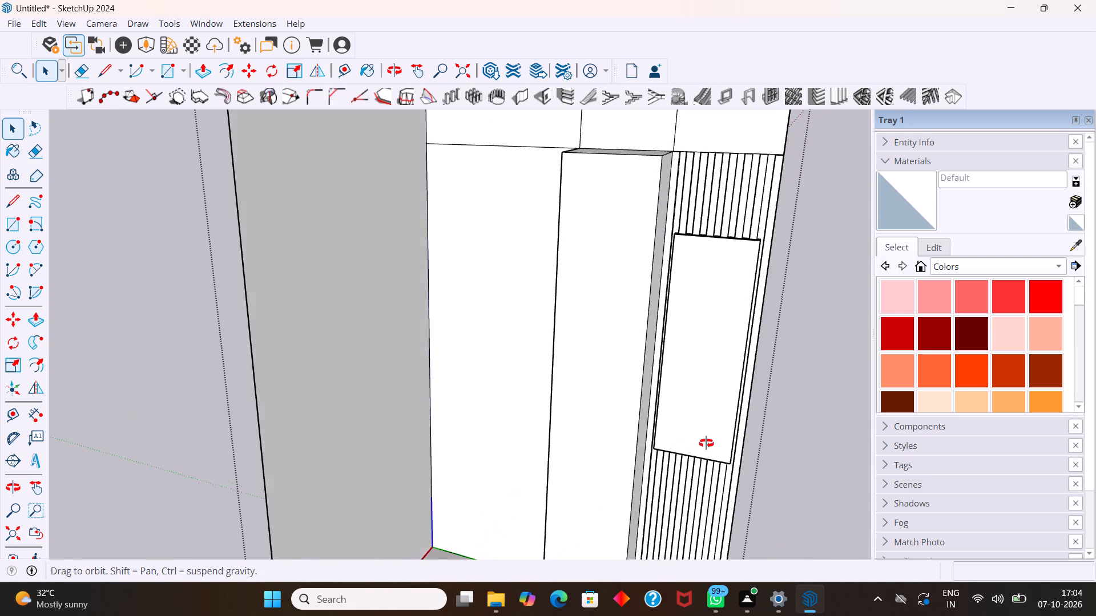
middle_click_drag(706, 443, 714, 448)
scroll(716, 422, "up", 4)
middle_click_drag(720, 404, 734, 352)
scroll(734, 347, "down", 15)
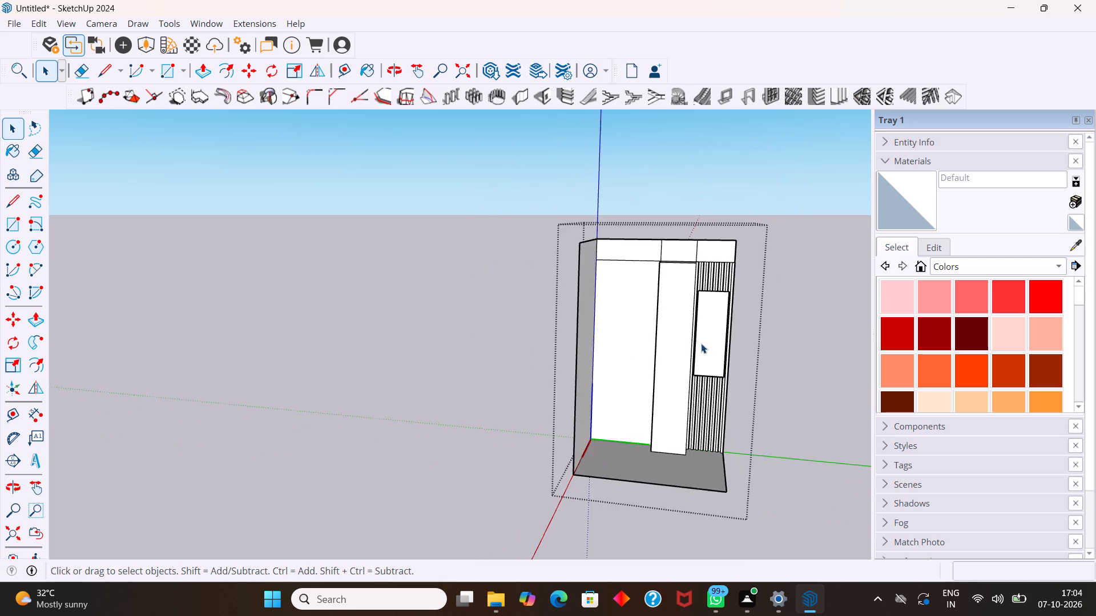
scroll(699, 343, "up", 8)
scroll(675, 303, "up", 3)
middle_click_drag(675, 302, 729, 303)
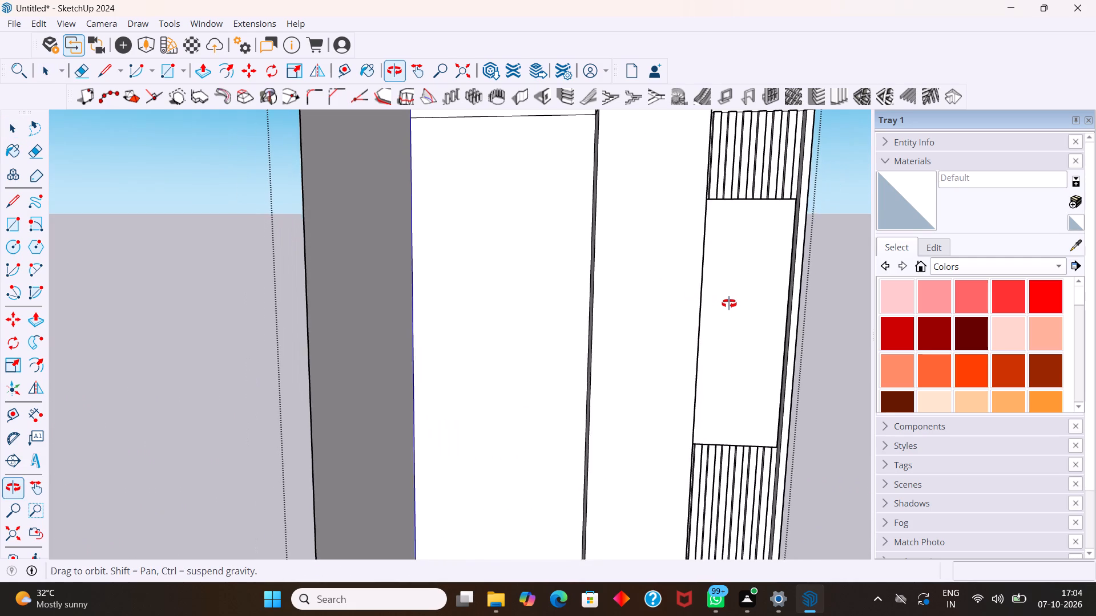
middle_click_drag(729, 303, 722, 306)
middle_click(722, 306)
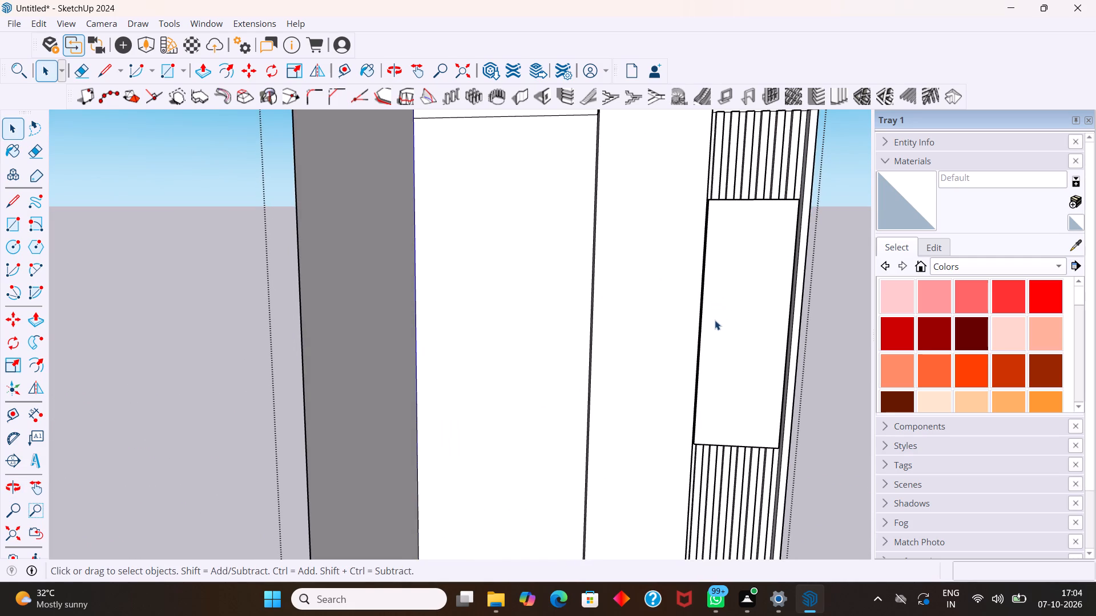
scroll(714, 320, "down", 3)
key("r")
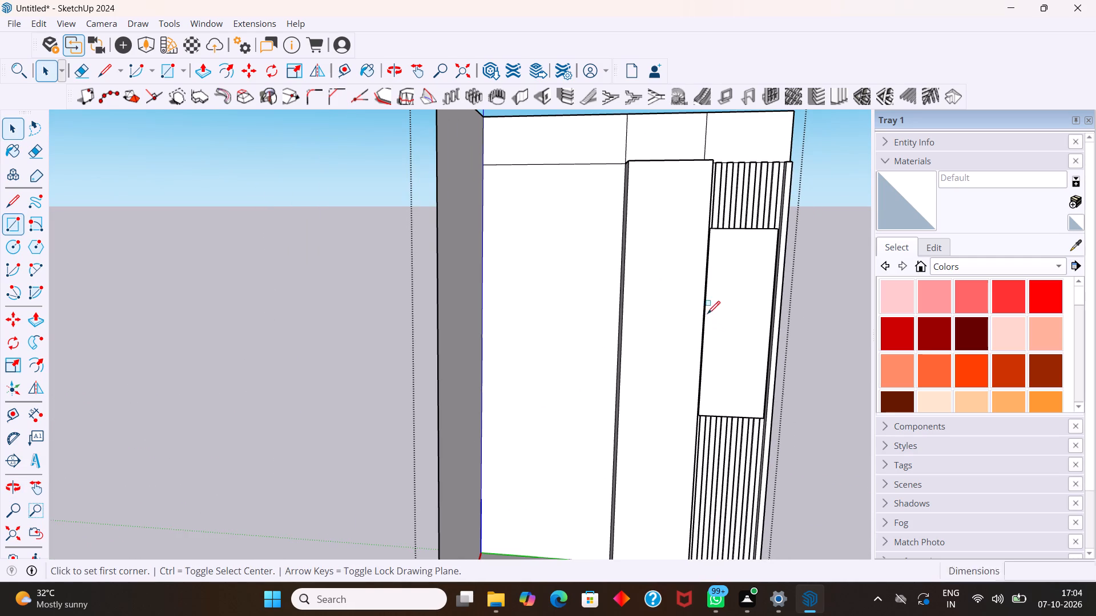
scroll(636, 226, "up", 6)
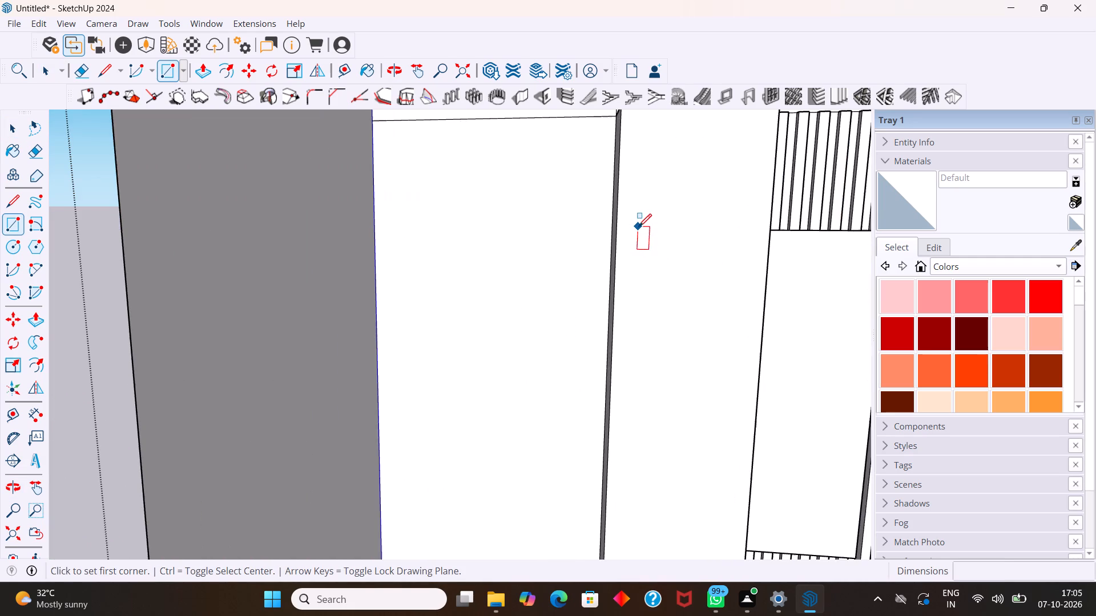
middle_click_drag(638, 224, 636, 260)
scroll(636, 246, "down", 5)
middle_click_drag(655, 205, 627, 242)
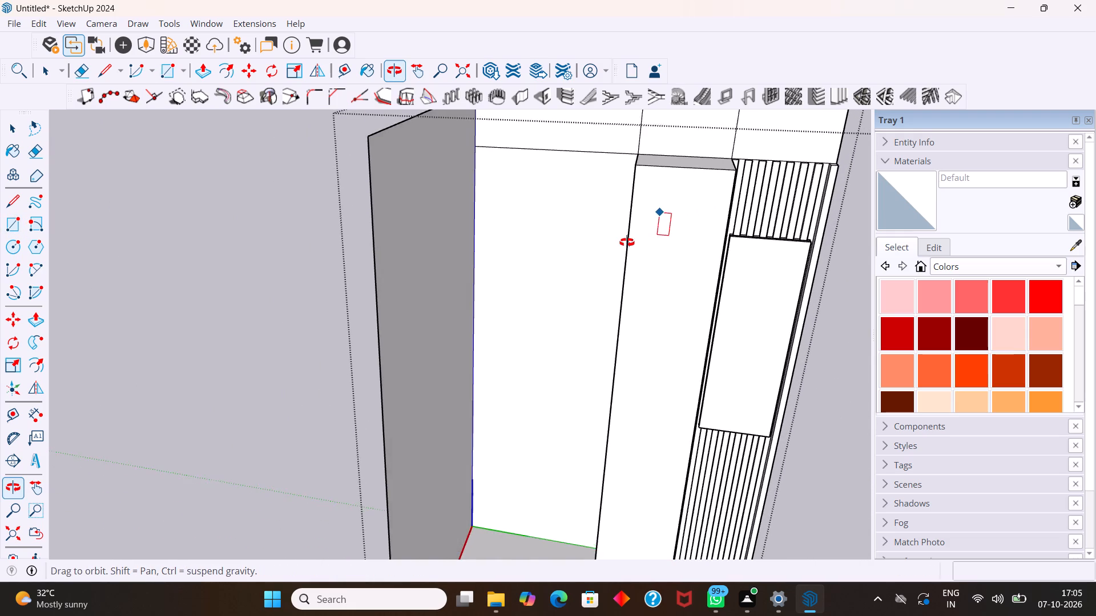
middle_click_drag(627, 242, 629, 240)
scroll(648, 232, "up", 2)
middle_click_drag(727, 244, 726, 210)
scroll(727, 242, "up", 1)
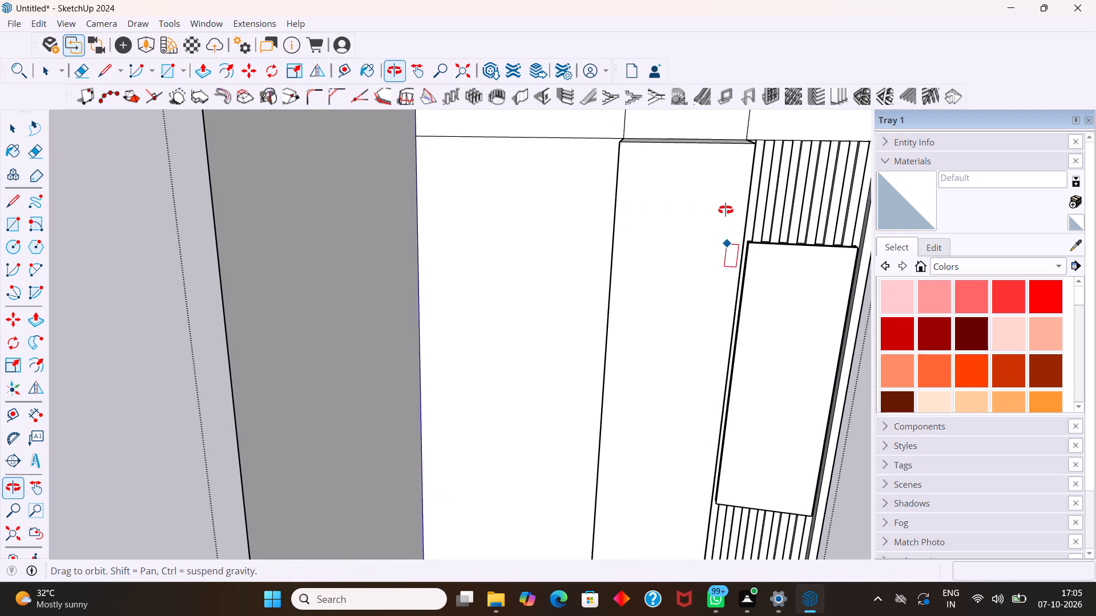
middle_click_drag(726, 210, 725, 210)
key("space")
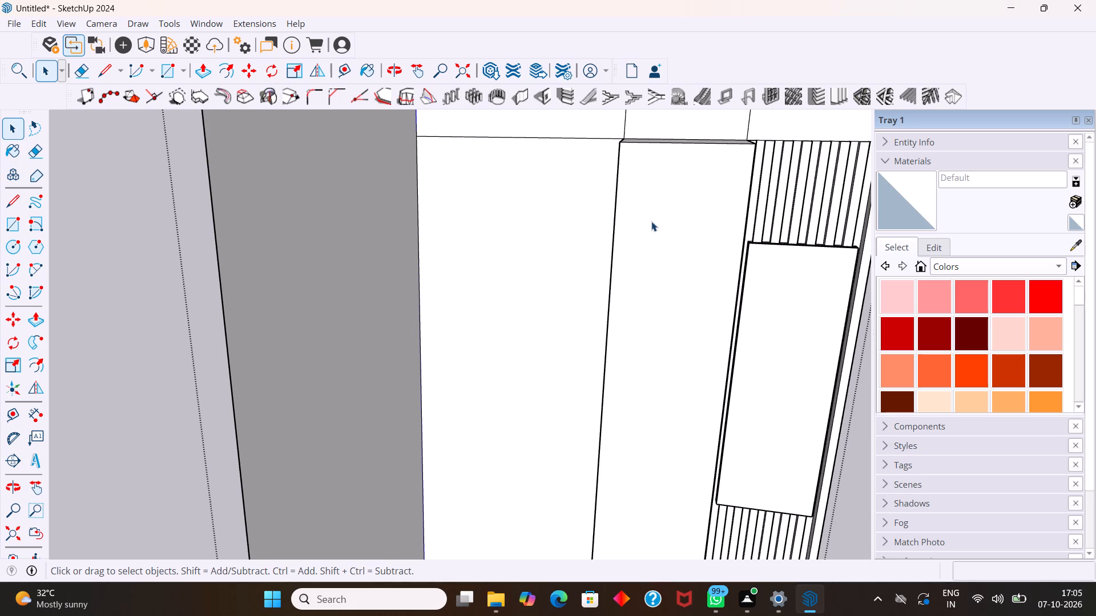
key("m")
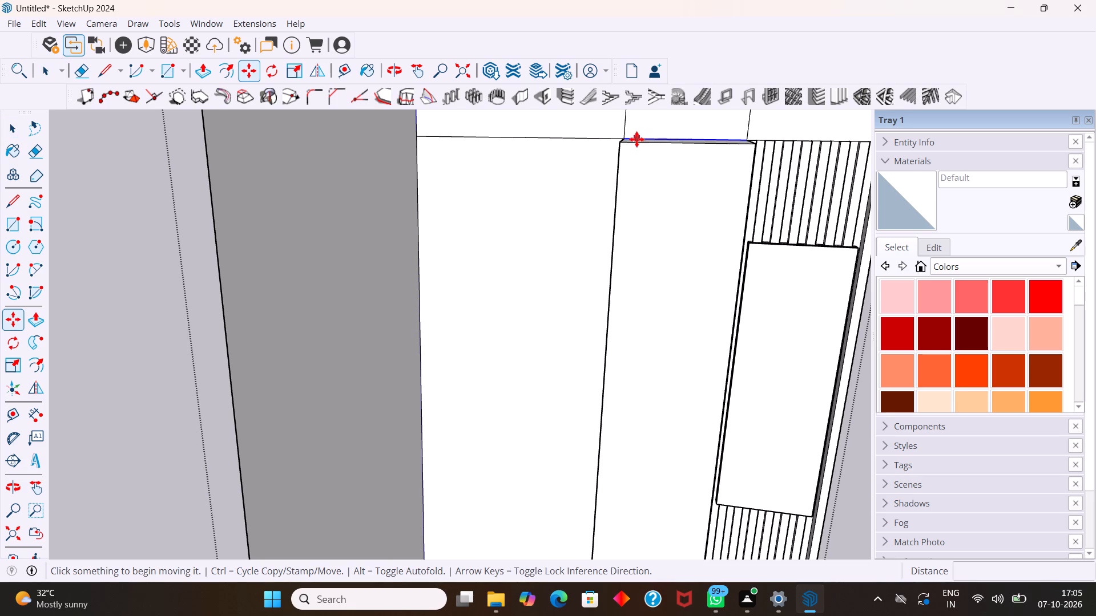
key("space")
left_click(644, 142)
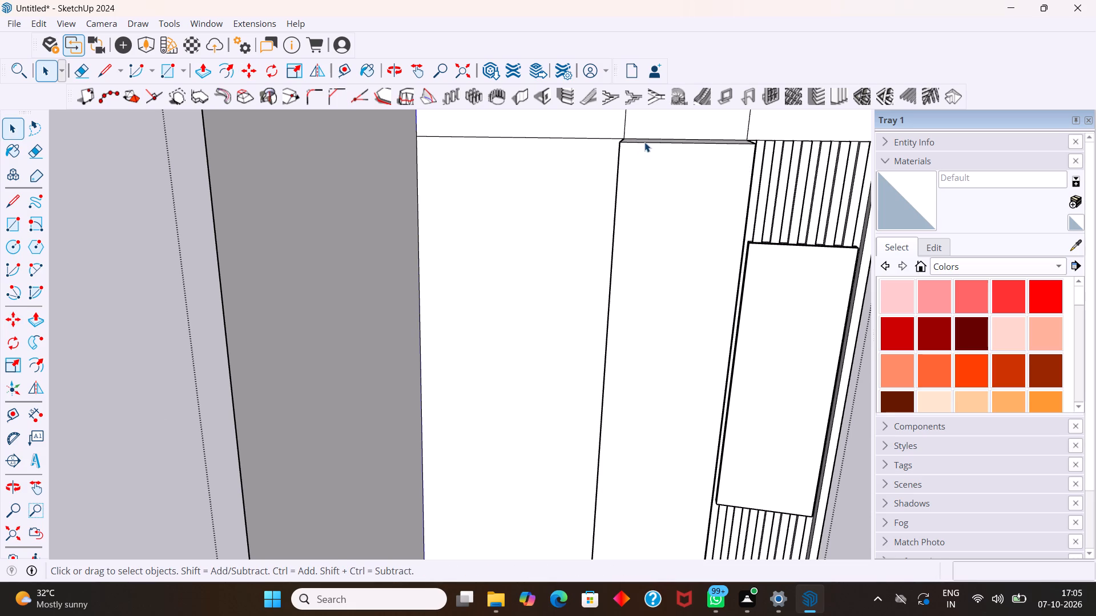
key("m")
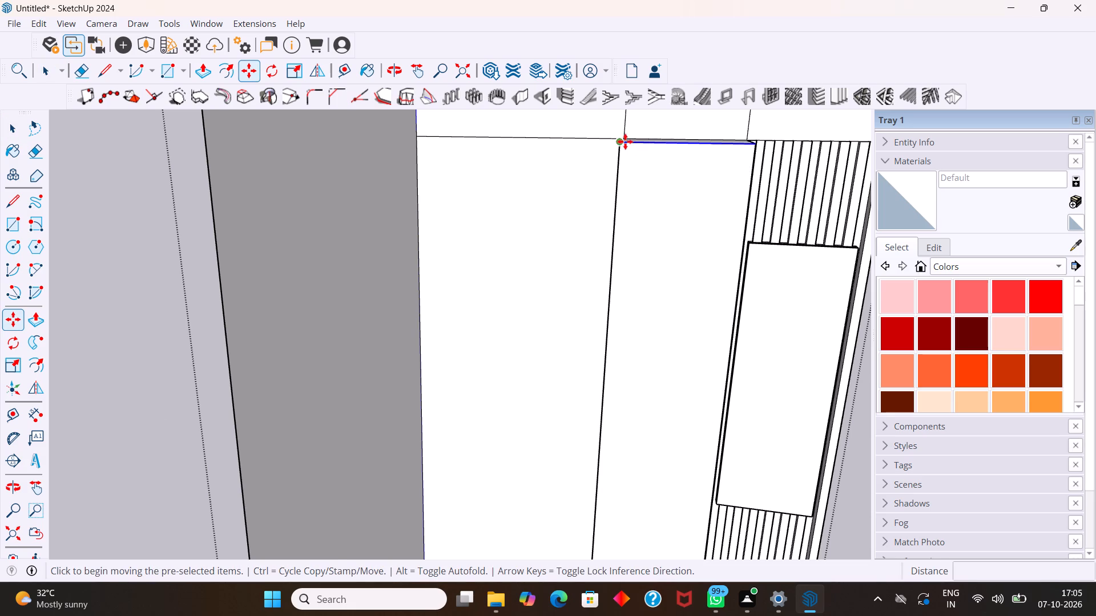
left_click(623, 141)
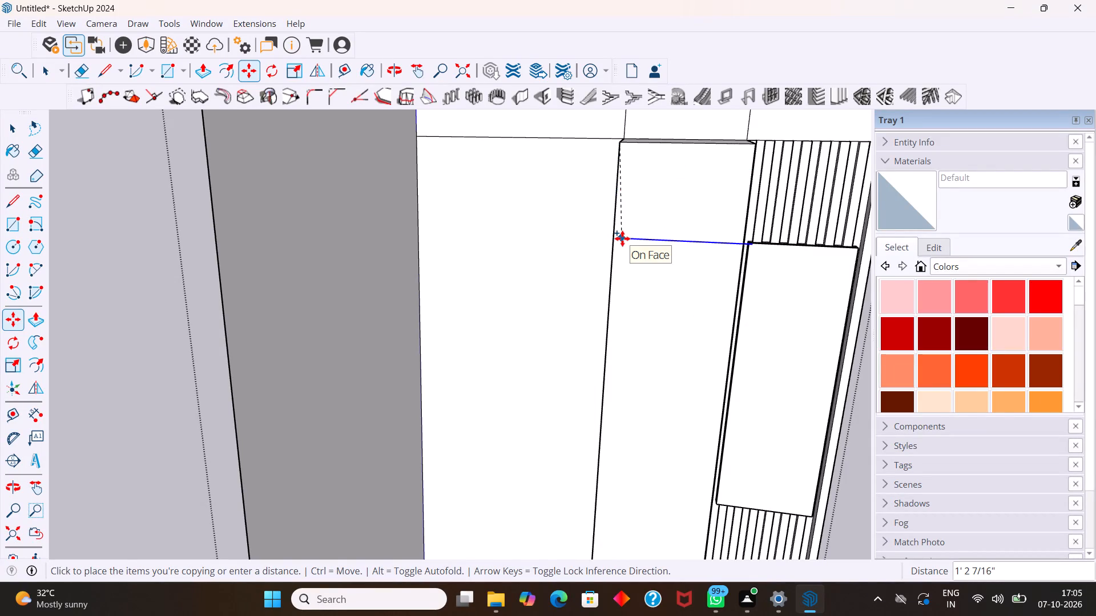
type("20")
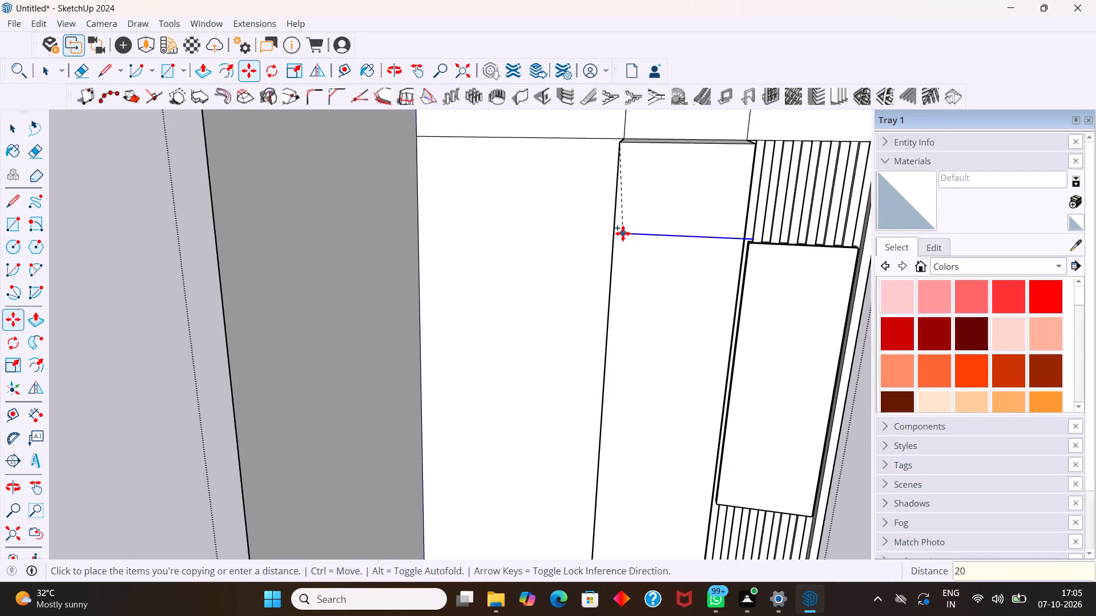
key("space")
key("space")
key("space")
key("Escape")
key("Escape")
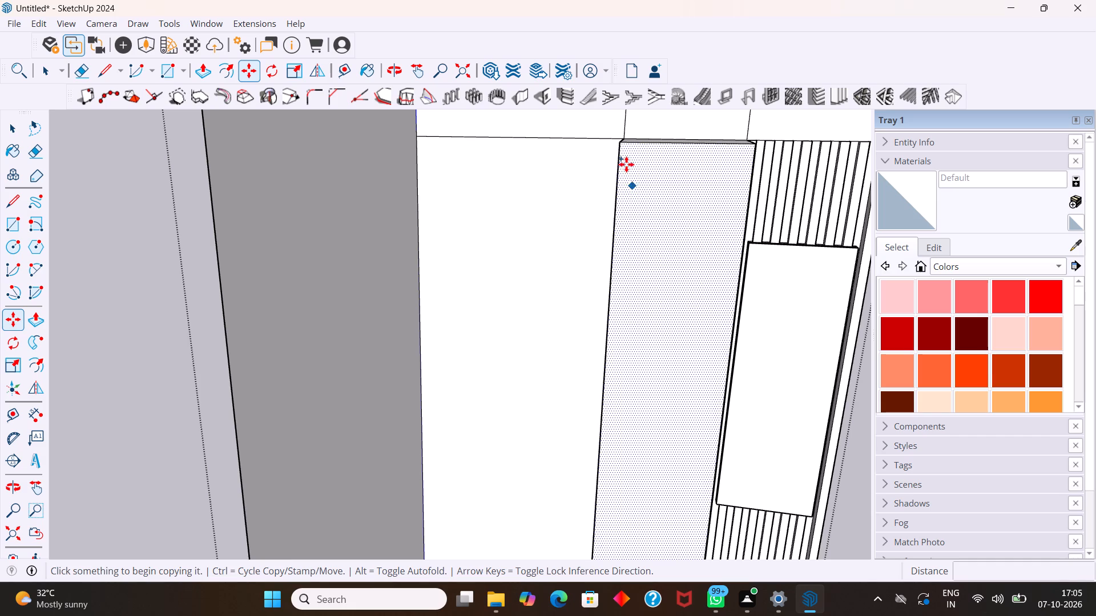
Copy the top edge of the block's front face 20" straight down the face.
key("space")
left_click(623, 144)
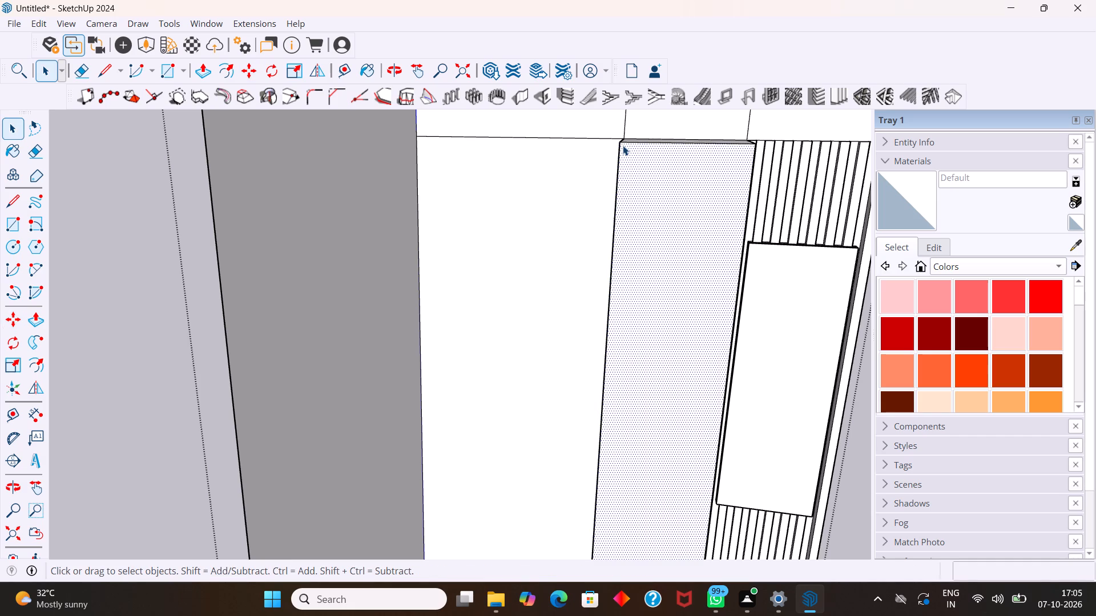
left_click(623, 143)
key("m")
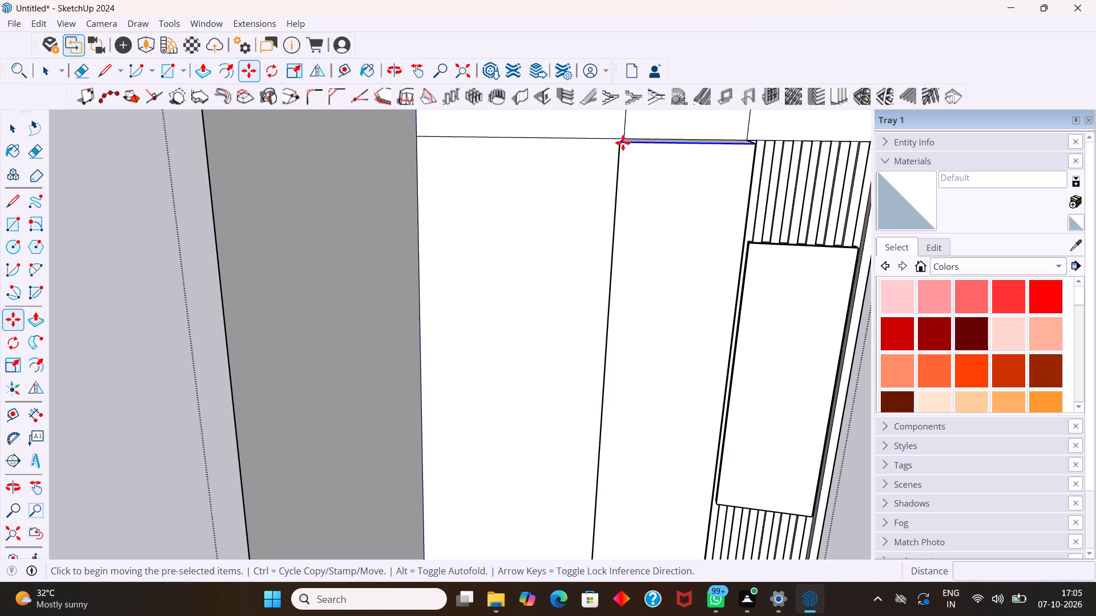
left_click(620, 142)
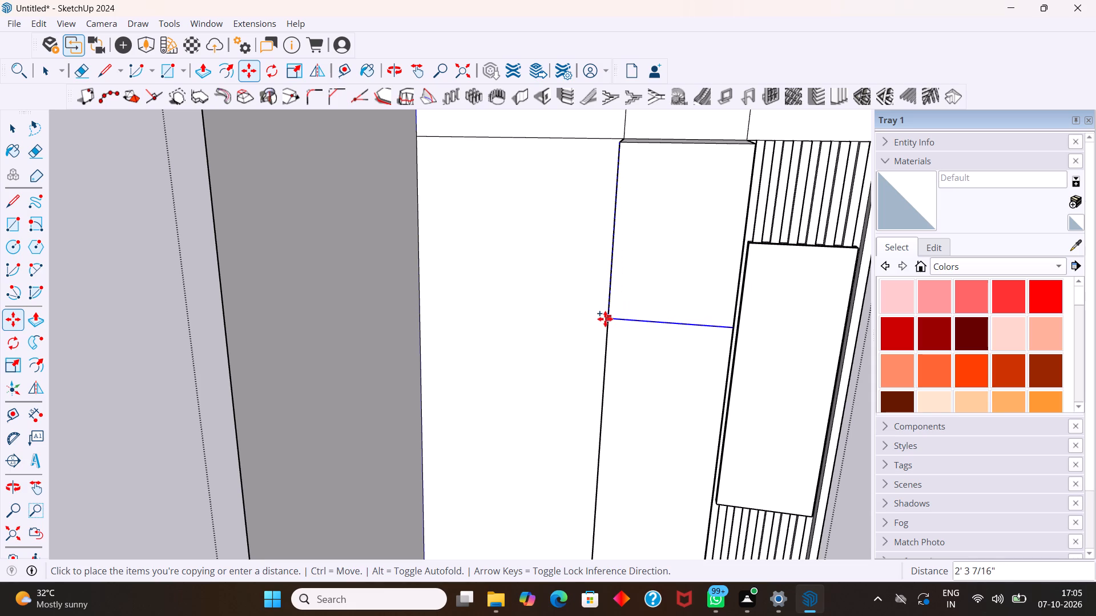
type("20")
key("Return")
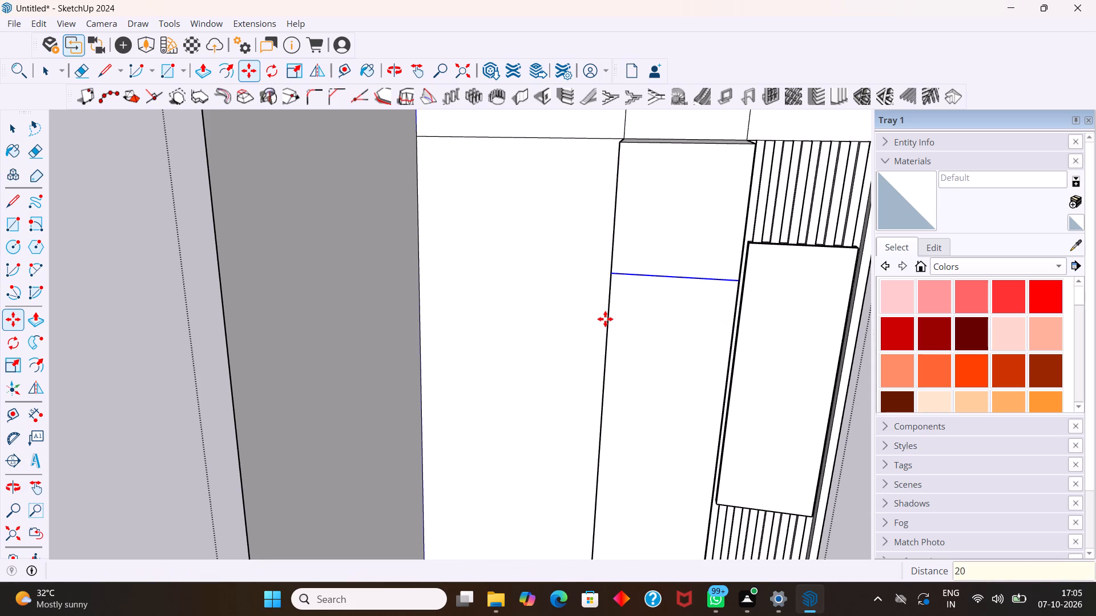
key("space")
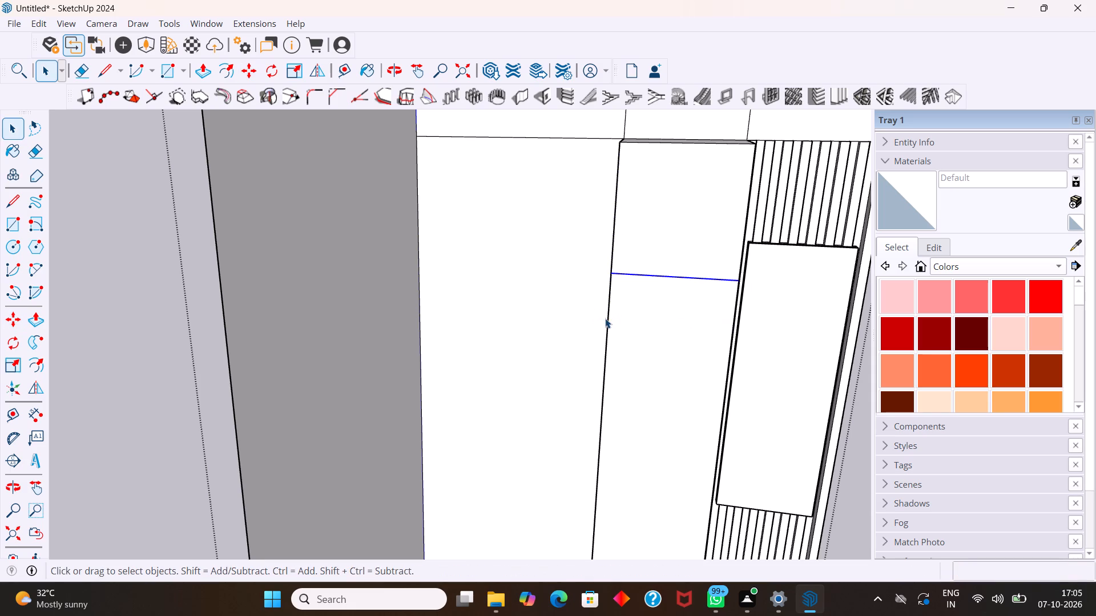
Draw a rectangle about 1' 5" wide and 3' 1" high on the block's front, hanging from the copied line with narrow side margins.
scroll(615, 307, "down", 8)
middle_click_drag(659, 368, 660, 270)
scroll(674, 334, "up", 2)
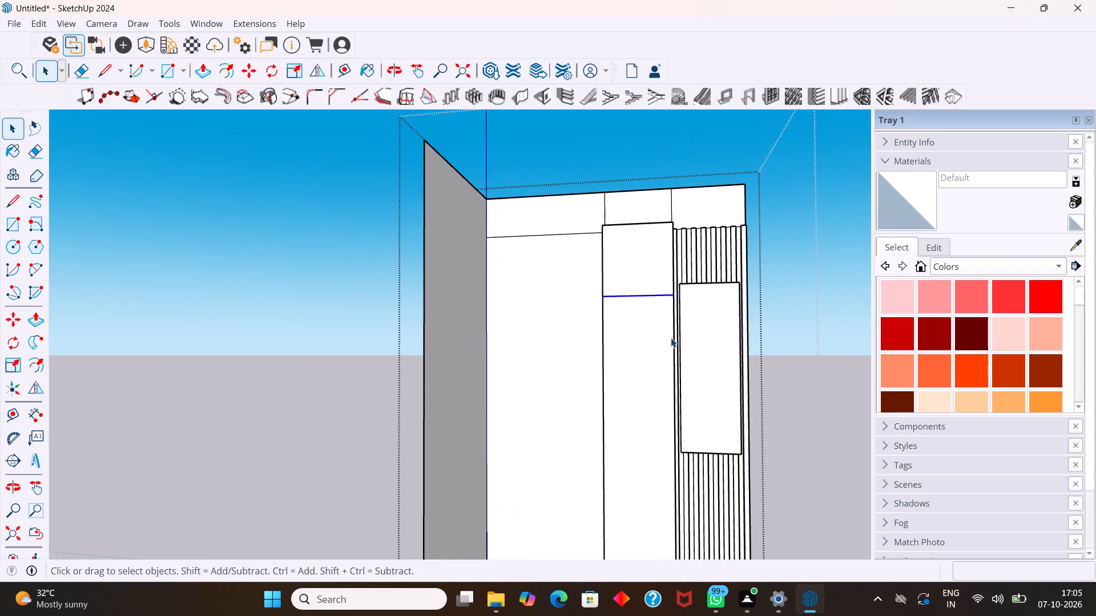
scroll(656, 363, "up", 9)
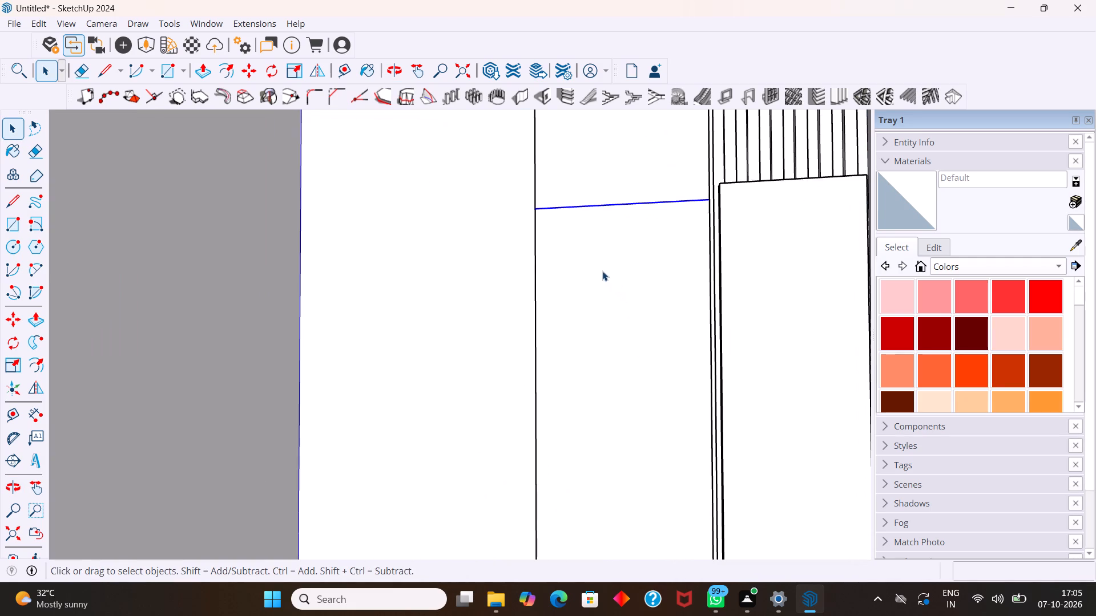
key("r")
left_click(545, 209)
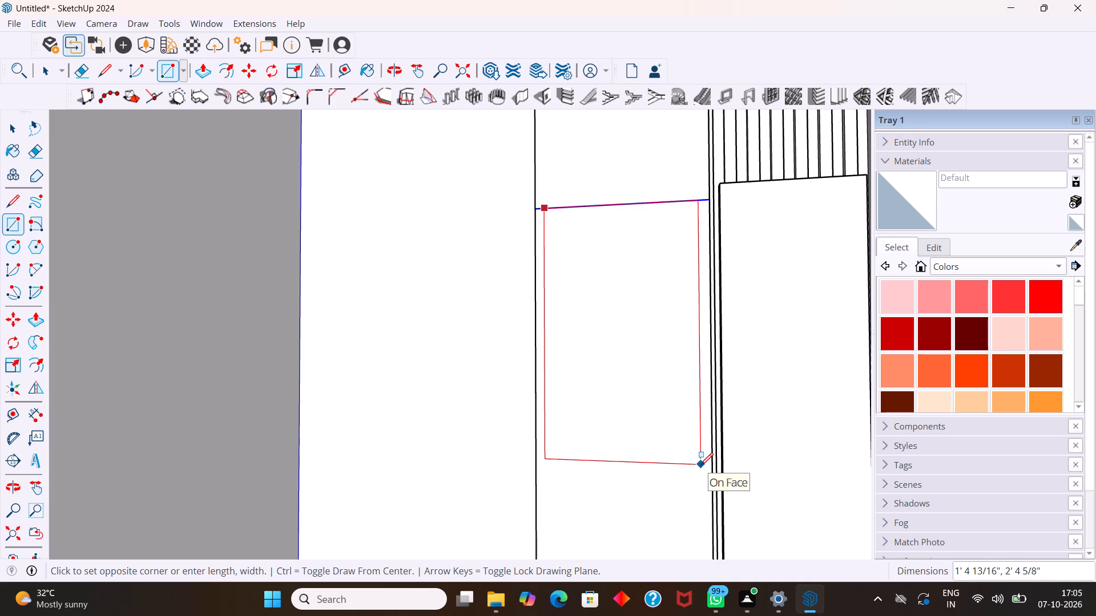
scroll(695, 514, "down", 6)
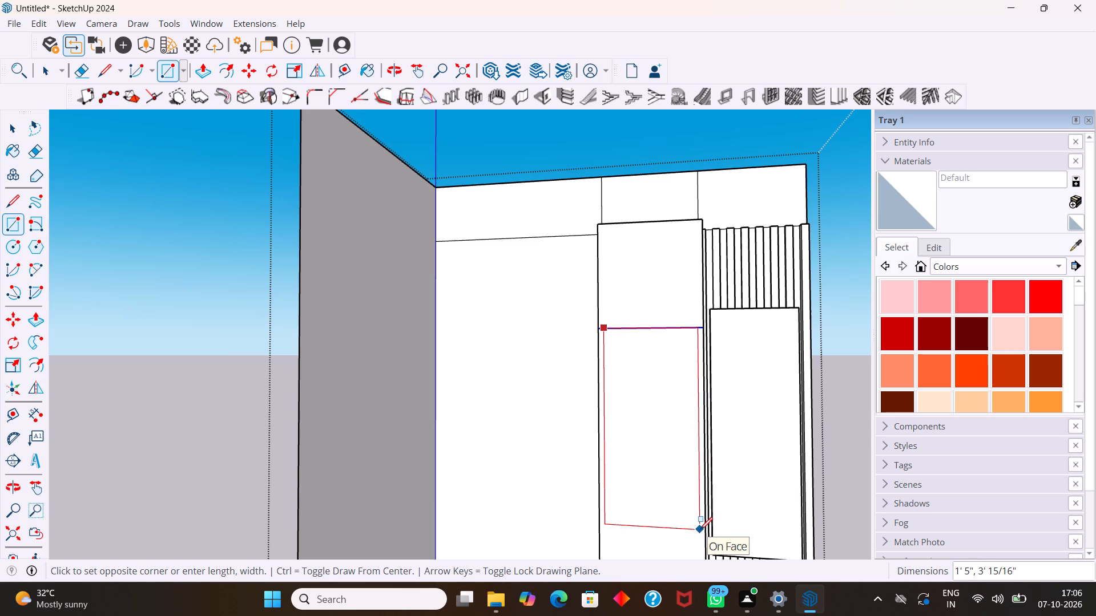
left_click(699, 531)
key("space")
Measure the height of the new rectangle on the block's front with the Dimension tool.
scroll(667, 507, "up", 1)
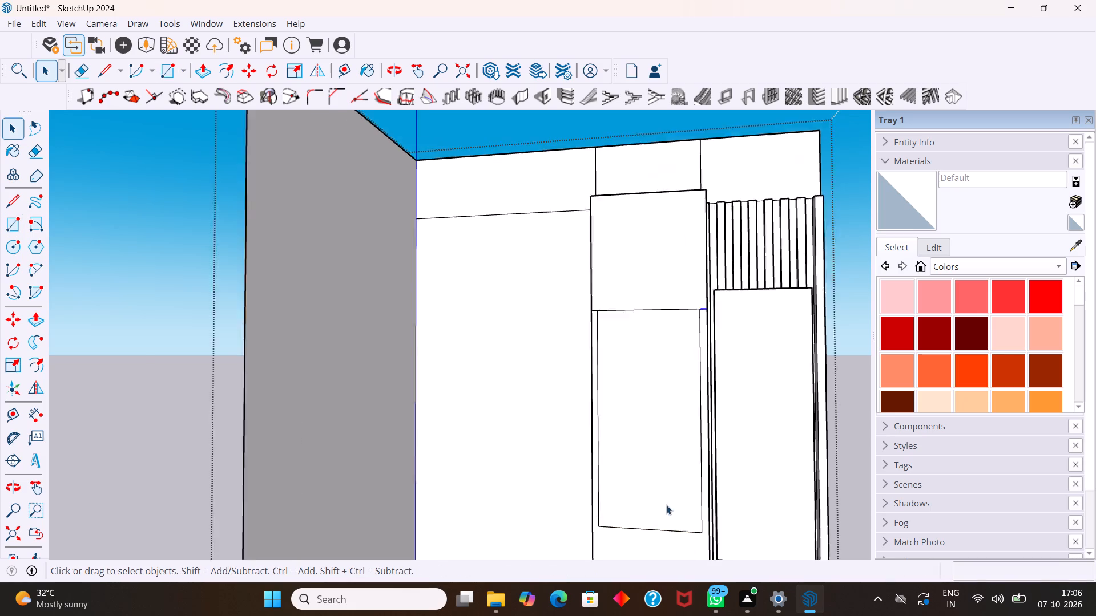
scroll(666, 505, "up", 4)
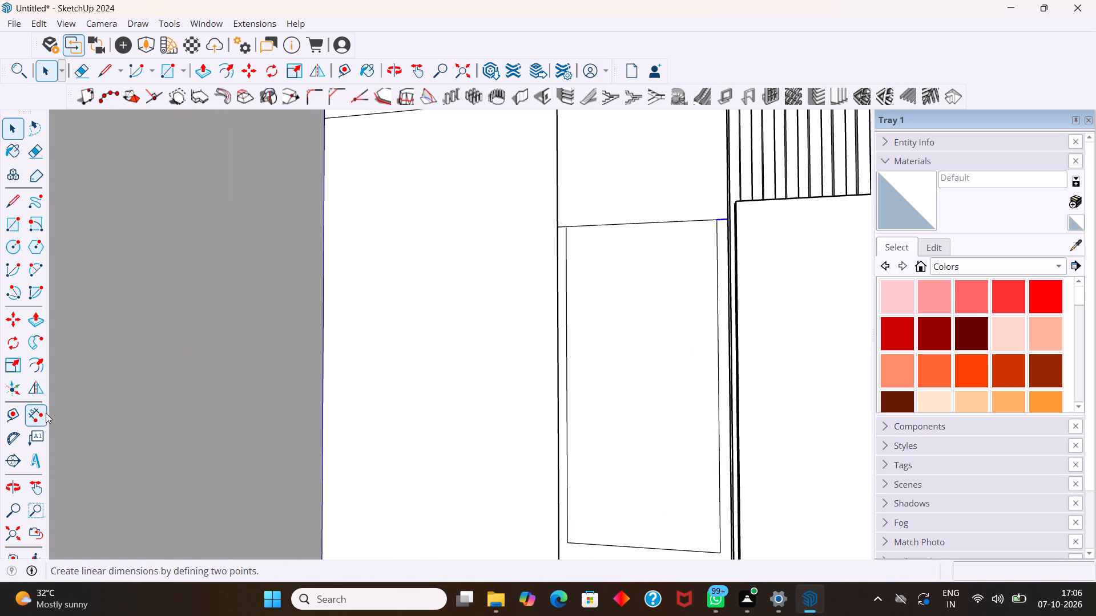
left_click(38, 414)
left_click(567, 228)
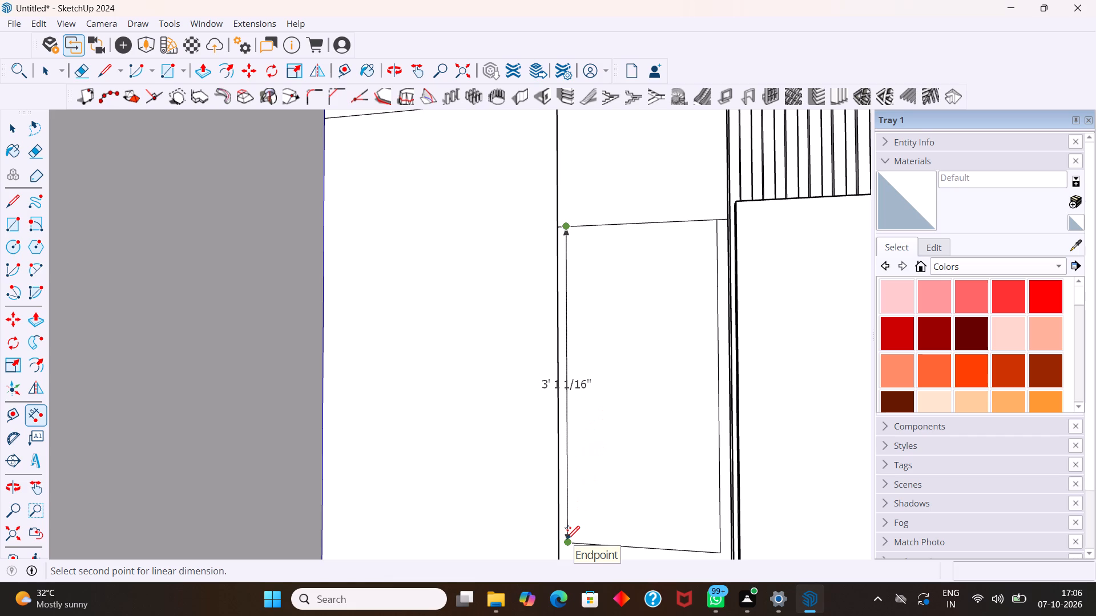
key("space")
Examine the new rectangle's proportions and placement on the block relative to the neighbouring panel from several angles.
scroll(599, 518, "down", 7)
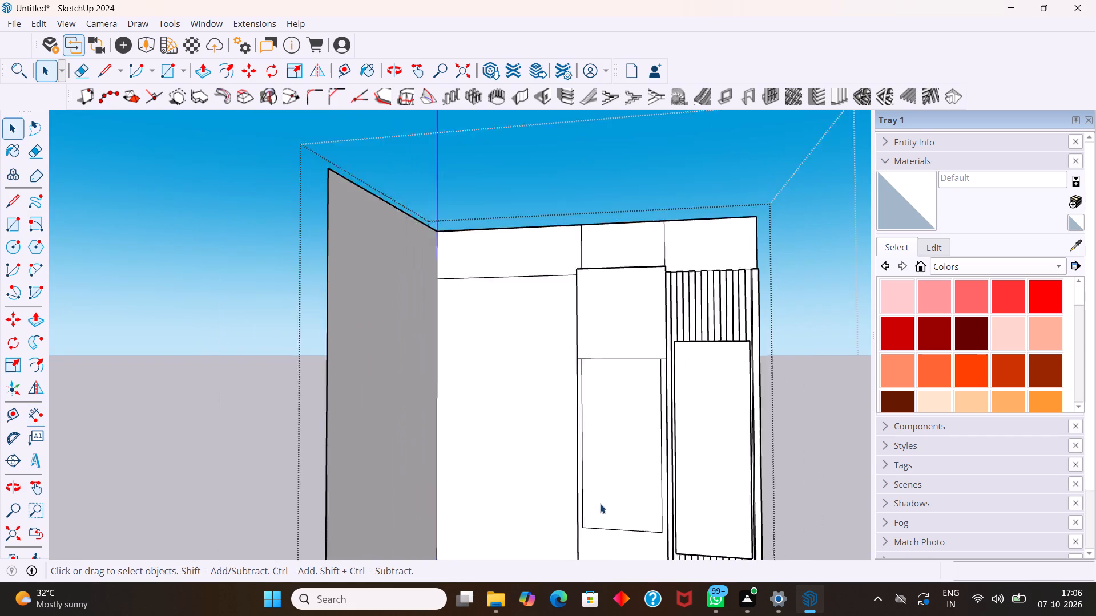
scroll(600, 504, "down", 2)
scroll(624, 558, "up", 5)
middle_click_drag(614, 541, 663, 534)
scroll(647, 485, "up", 2)
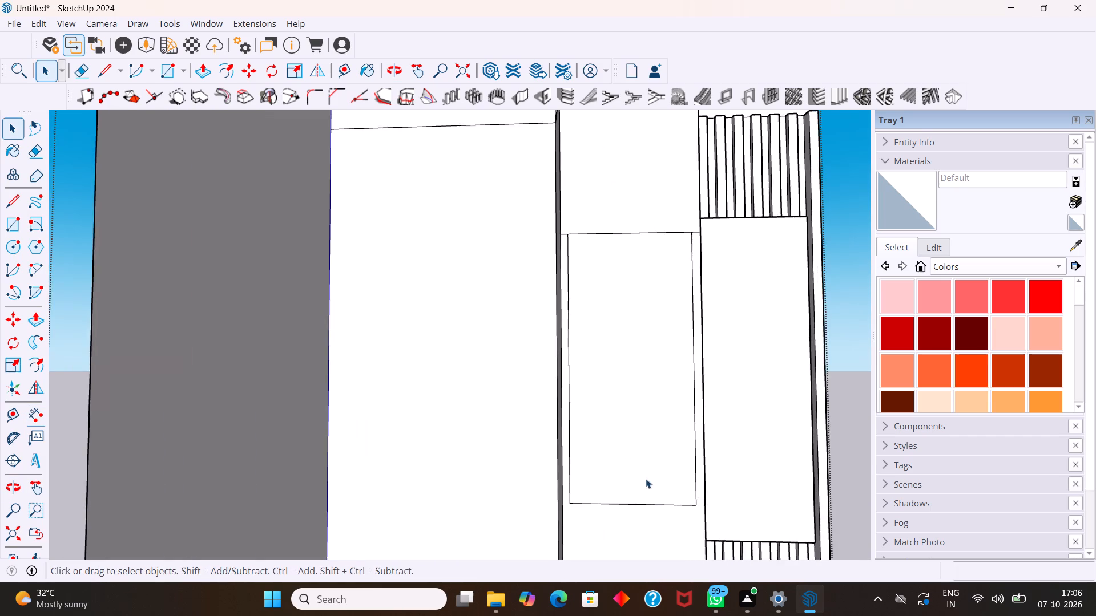
middle_click_drag(646, 475, 650, 497)
scroll(646, 488, "down", 3)
middle_click_drag(644, 486, 638, 550)
scroll(632, 489, "down", 4)
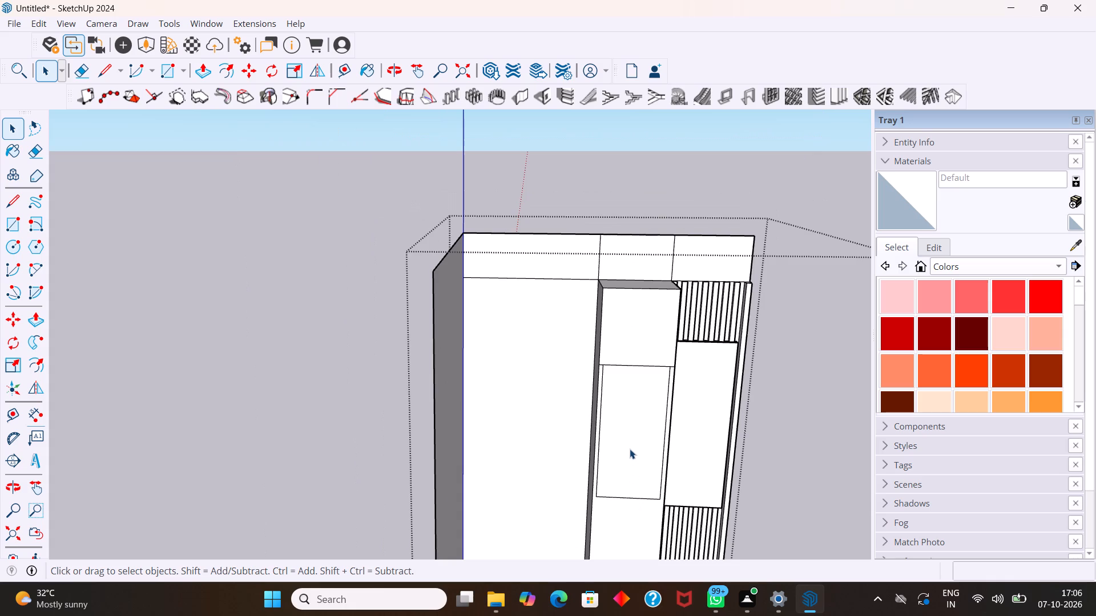
scroll(630, 448, "up", 6)
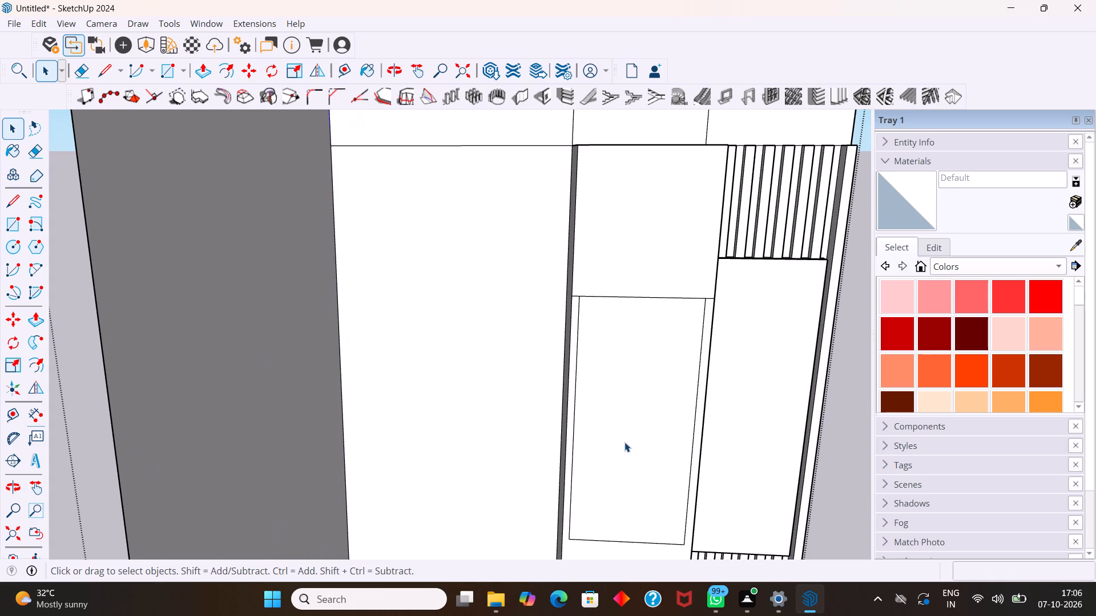
scroll(624, 442, "down", 2)
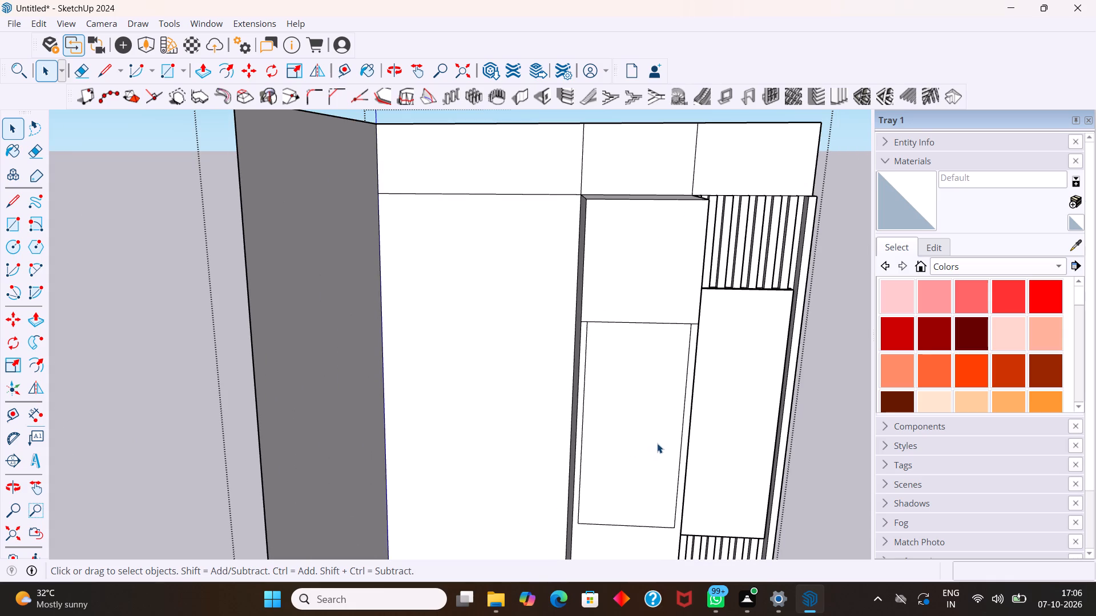
scroll(678, 458, "up", 1)
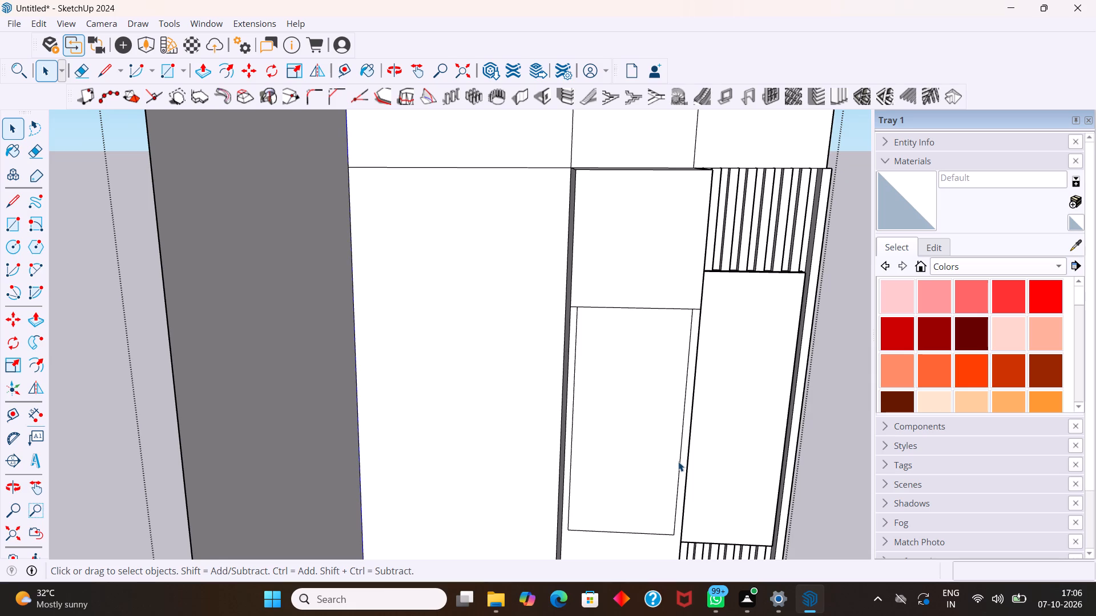
scroll(678, 461, "down", 2)
scroll(650, 455, "up", 4)
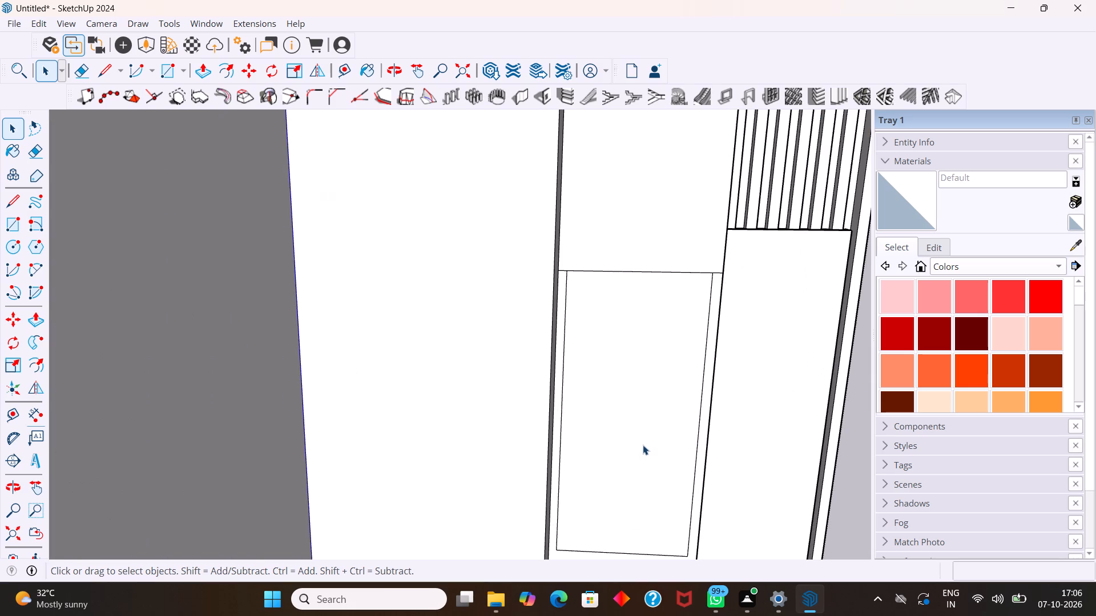
Offset the outline of the rectangle on the block's front 1" inward to form a border.
left_click(641, 443)
key("f")
left_click_drag(639, 441, 634, 425)
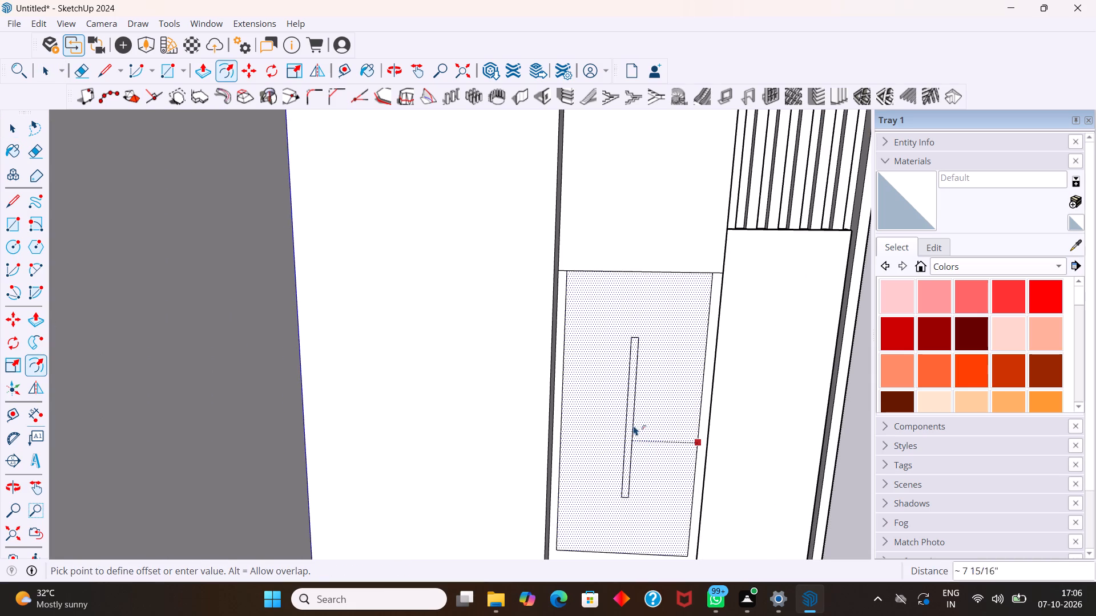
left_click_drag(634, 425, 670, 460)
key("1")
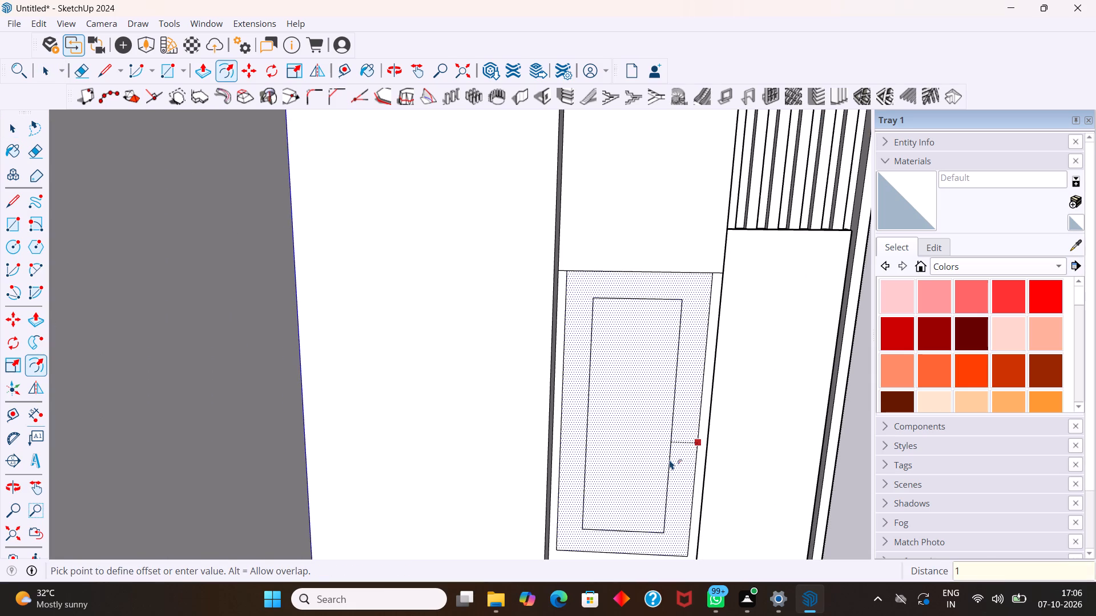
left_click_drag(670, 460, 671, 460)
key("Return")
key("space")
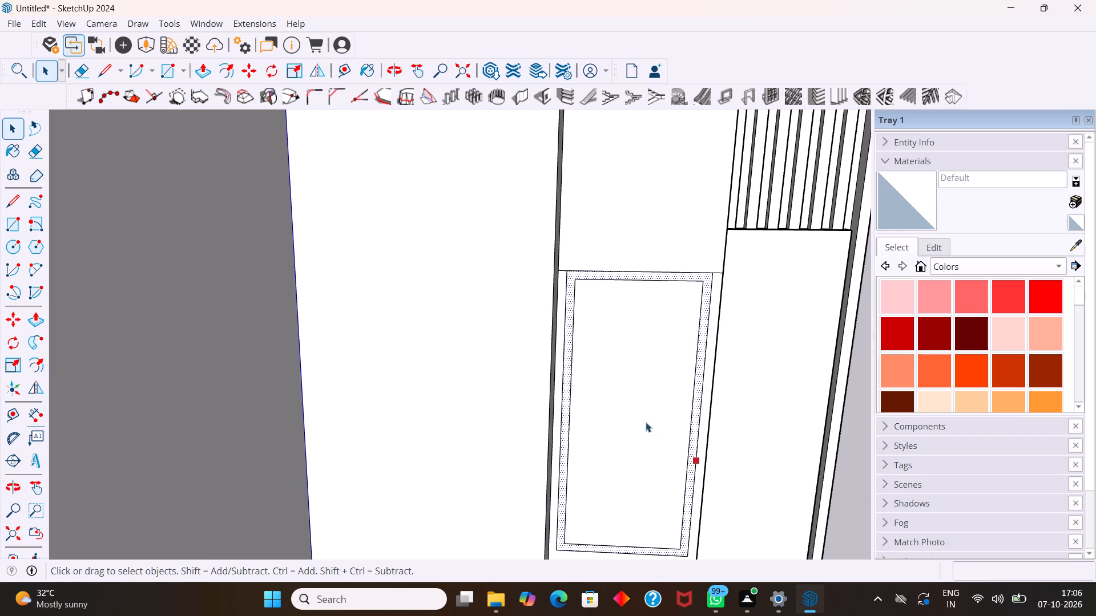
middle_click_drag(648, 316, 615, 374)
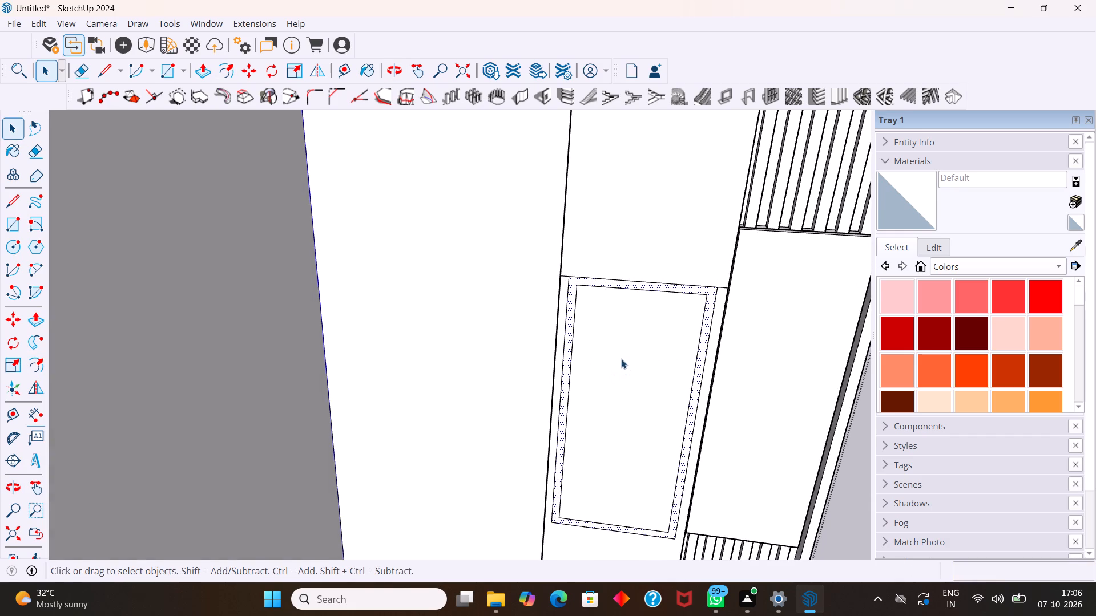
Examine the bordered rectangle on the block's front and its neighbouring panel from several angles.
middle_click_drag(623, 350, 702, 368)
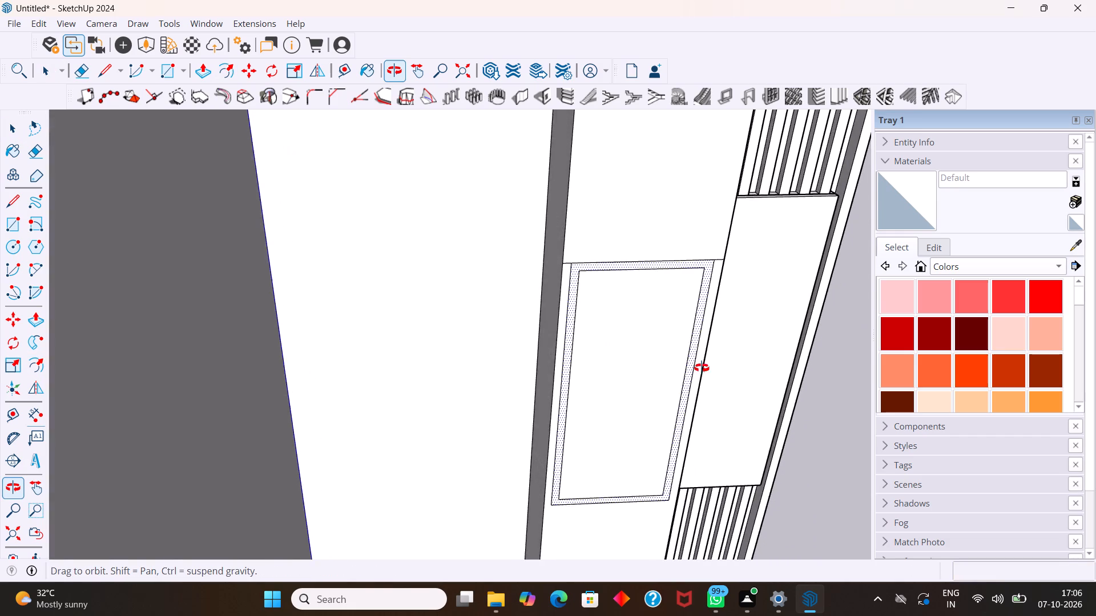
middle_click_drag(702, 368, 732, 370)
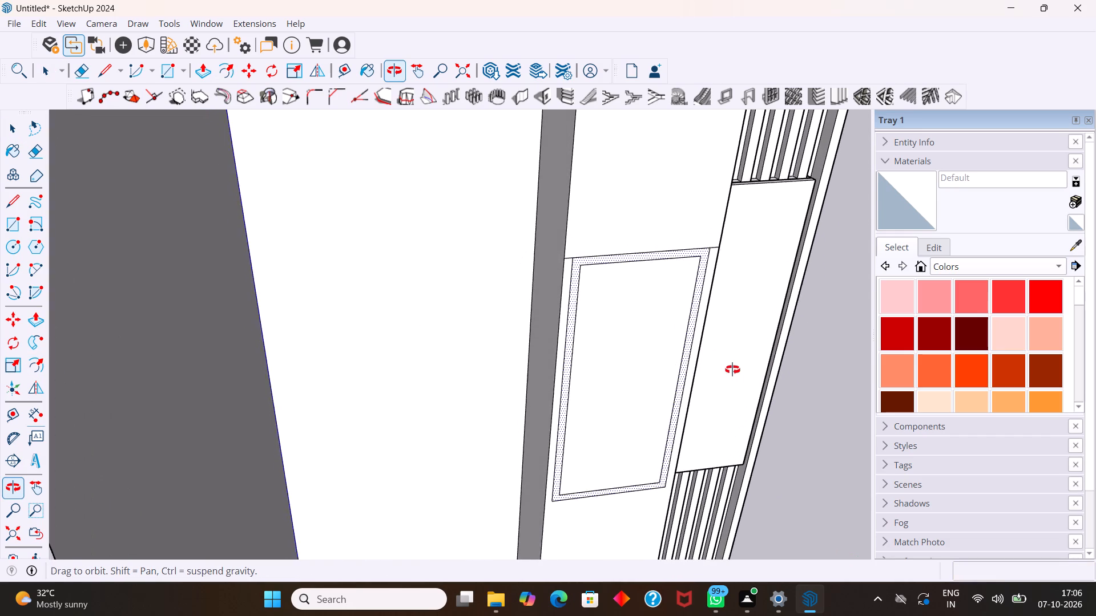
middle_click_drag(732, 370, 744, 366)
middle_click(744, 366)
scroll(666, 362, "up", 2)
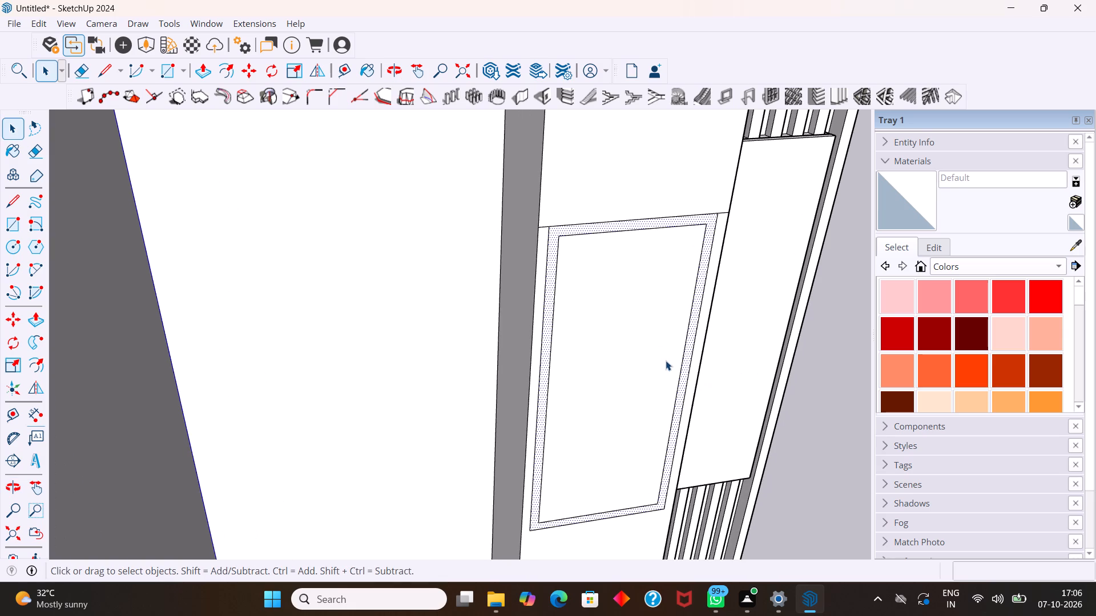
middle_click_drag(666, 375, 663, 364)
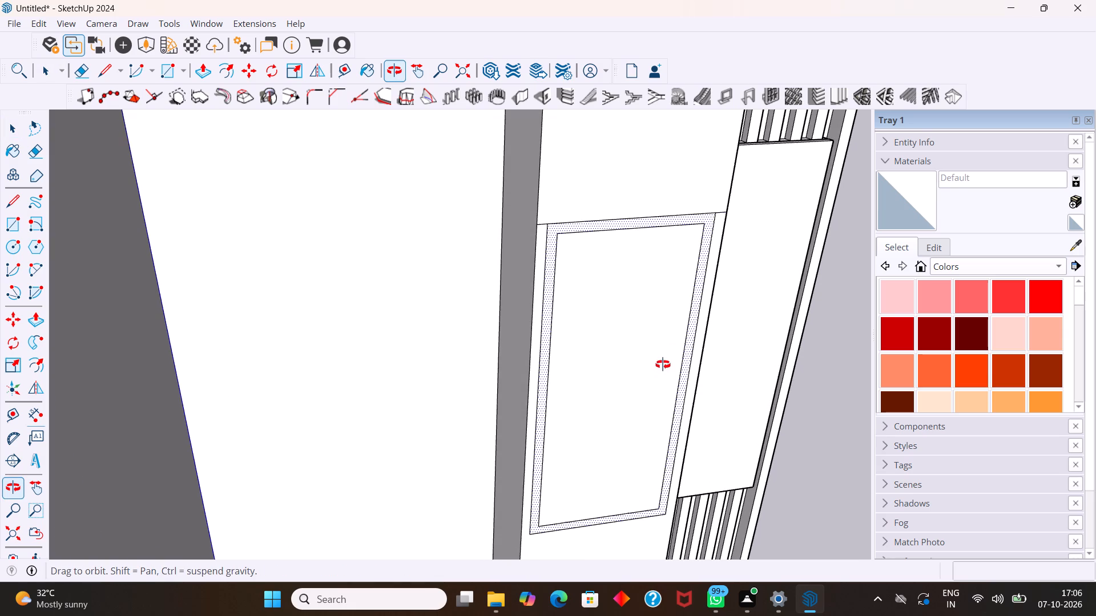
middle_click_drag(663, 364, 663, 363)
middle_click(663, 363)
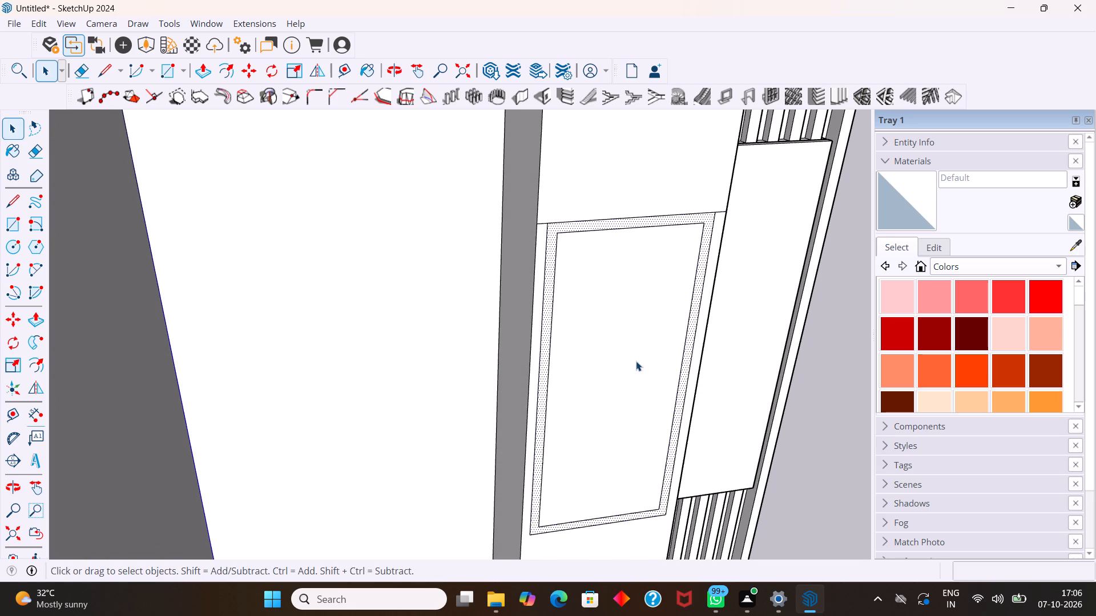
scroll(635, 371, "up", 1)
middle_click_drag(635, 371, 582, 352)
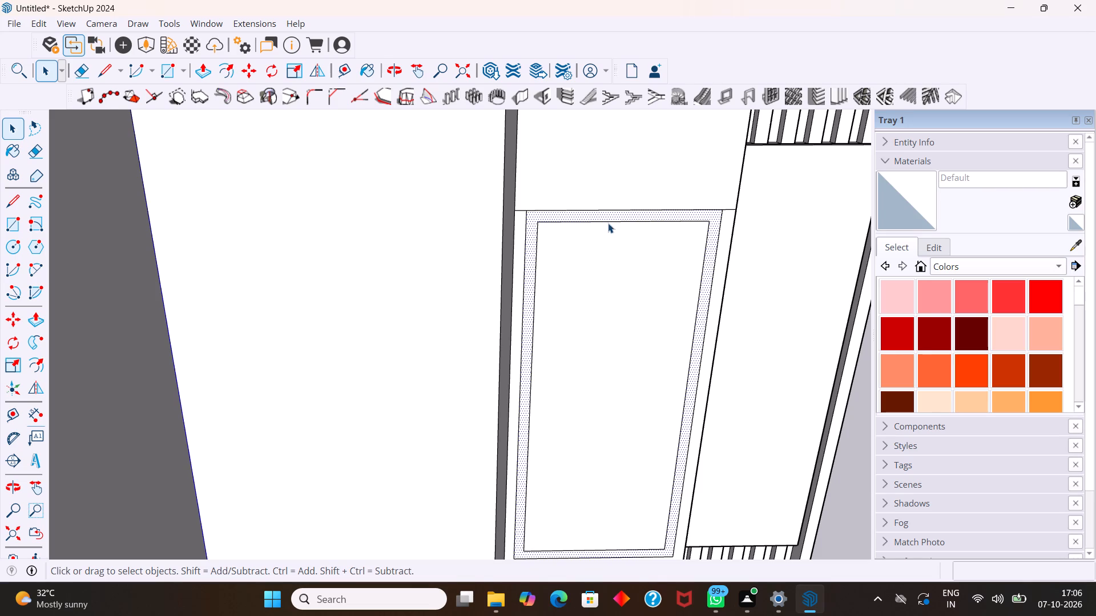
scroll(609, 270, "down", 4)
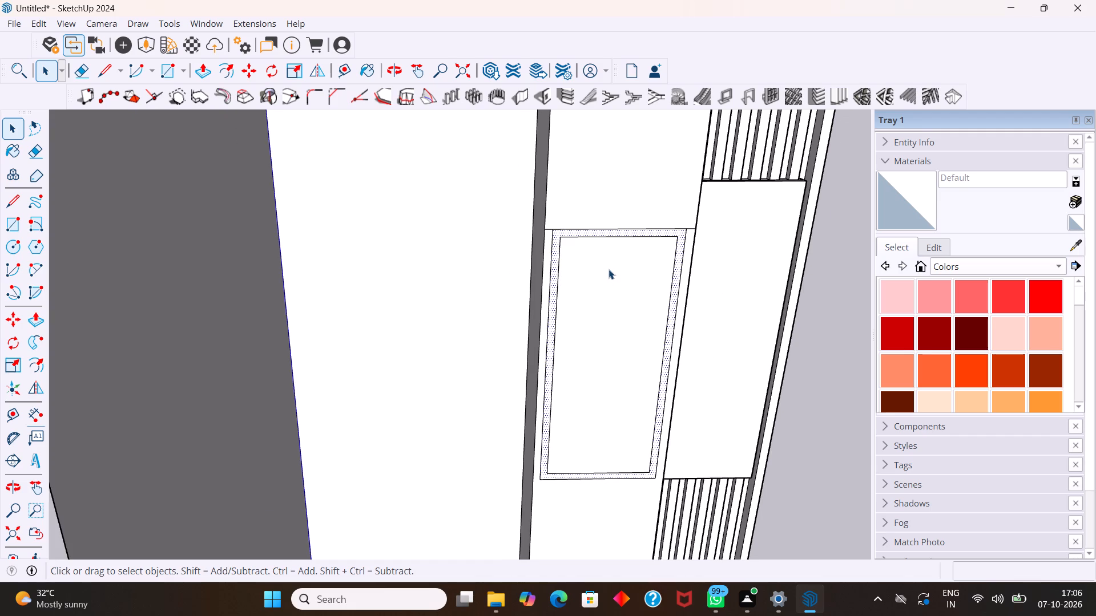
Copy the border's inner top edge down to its inner bottom edge and divide the copies by 3 to split the opening into equal thirds.
left_click(626, 235)
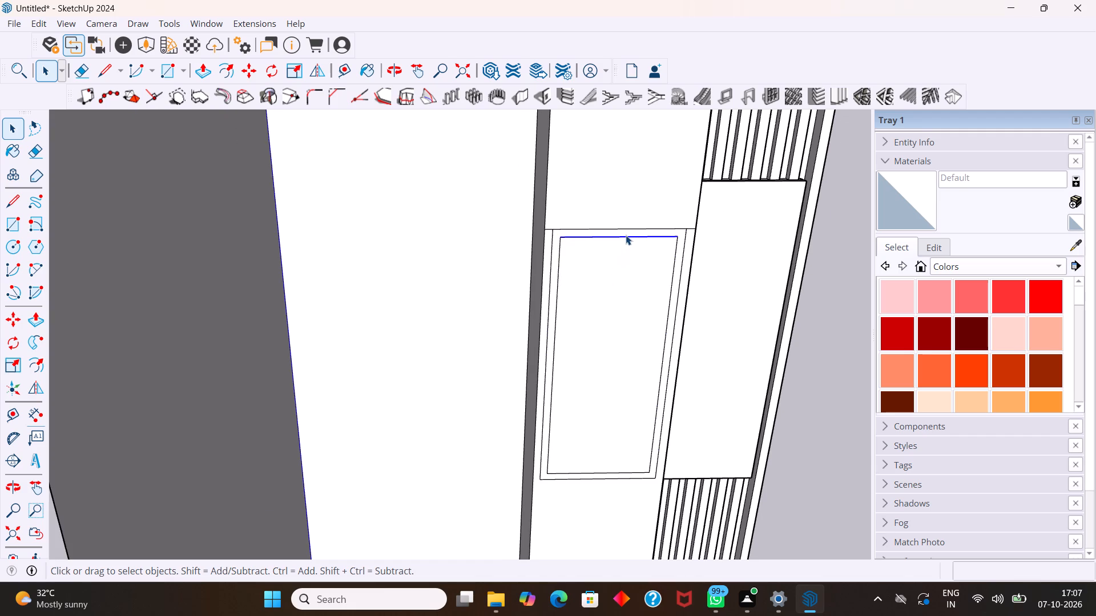
key("m")
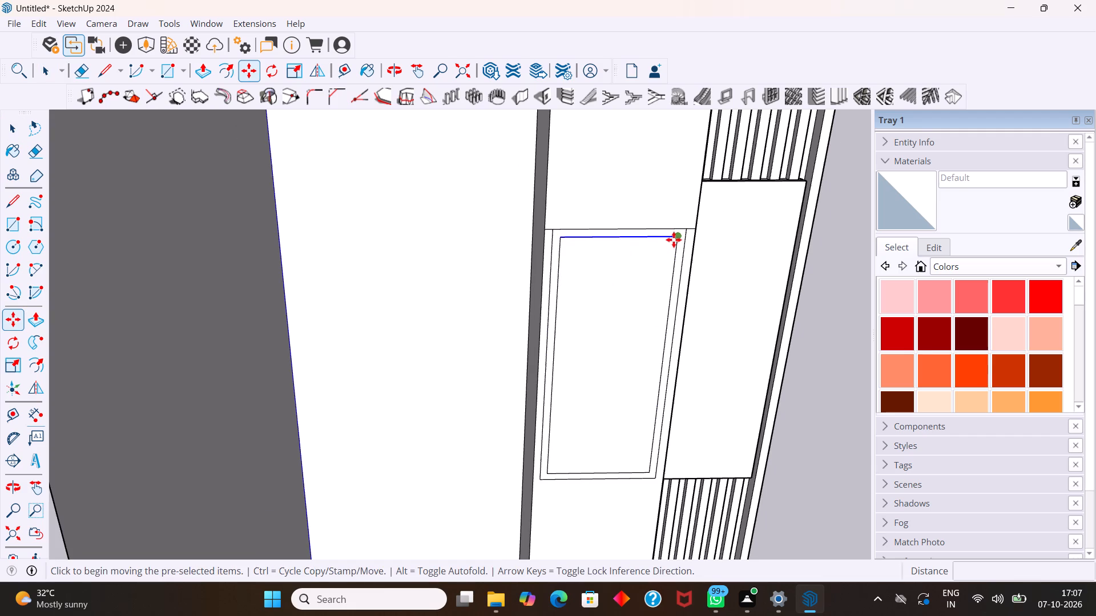
left_click(674, 238)
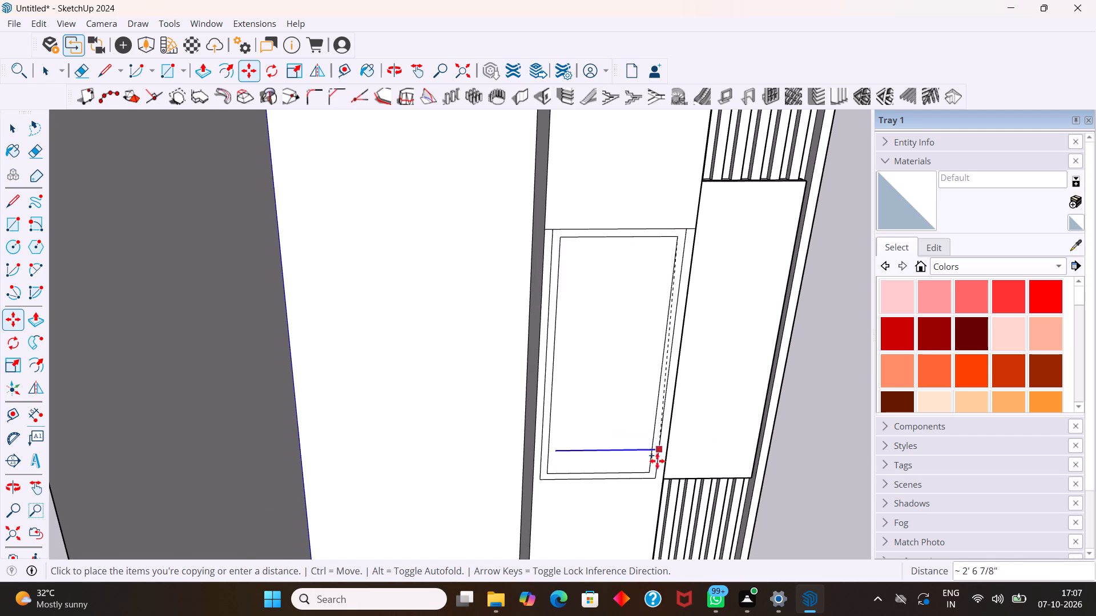
left_click(643, 476)
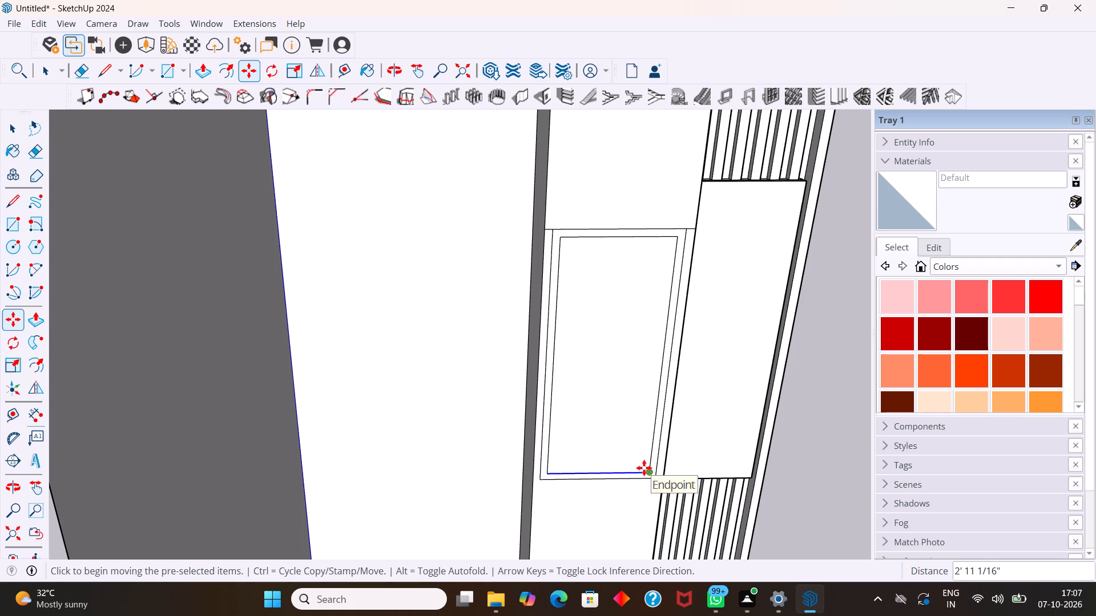
key("slash")
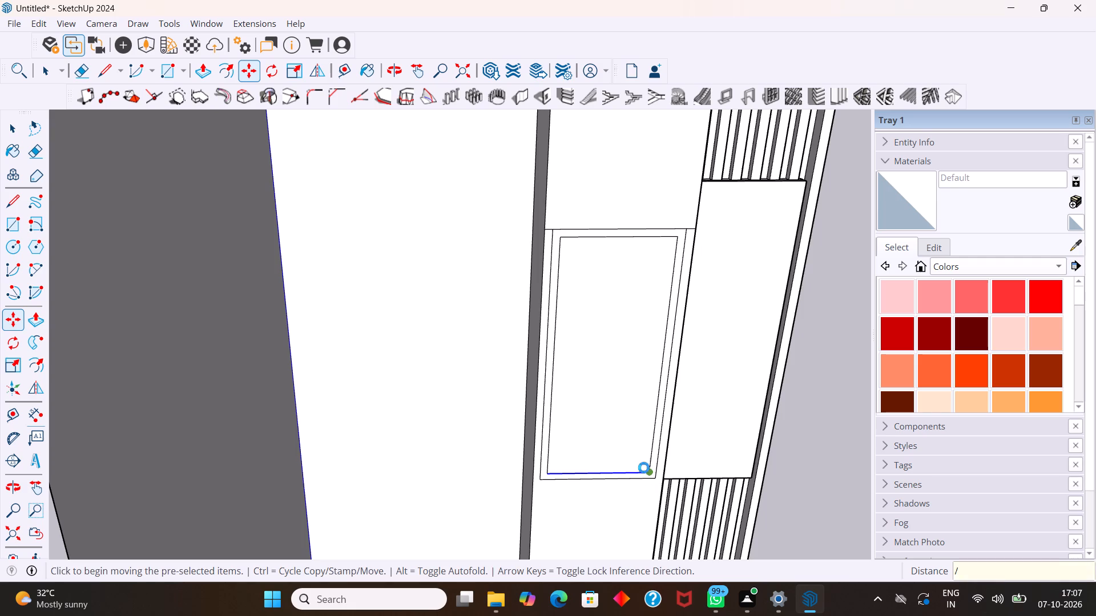
key("3")
key("Return")
key("space")
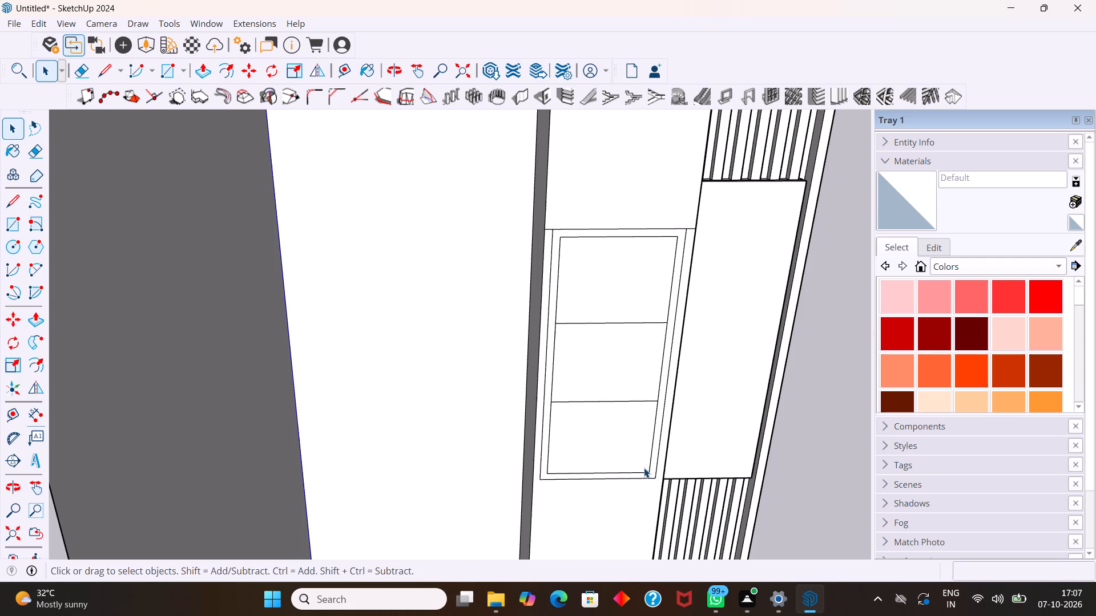
Copy the two horizontal dividing lines 1" upward to form two divider bars inside the border.
middle_click_drag(641, 451, 618, 346)
scroll(614, 388, "up", 2)
middle_click_drag(607, 394, 590, 420)
scroll(591, 416, "up", 1)
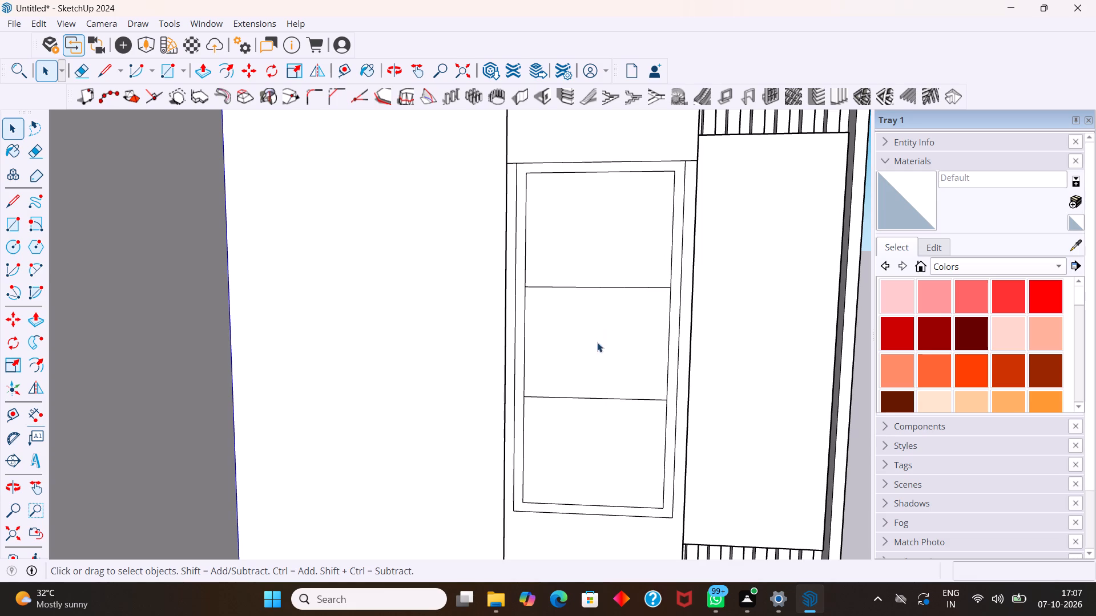
scroll(600, 338, "up", 1)
middle_click_drag(601, 338, 620, 341)
scroll(618, 340, "down", 4)
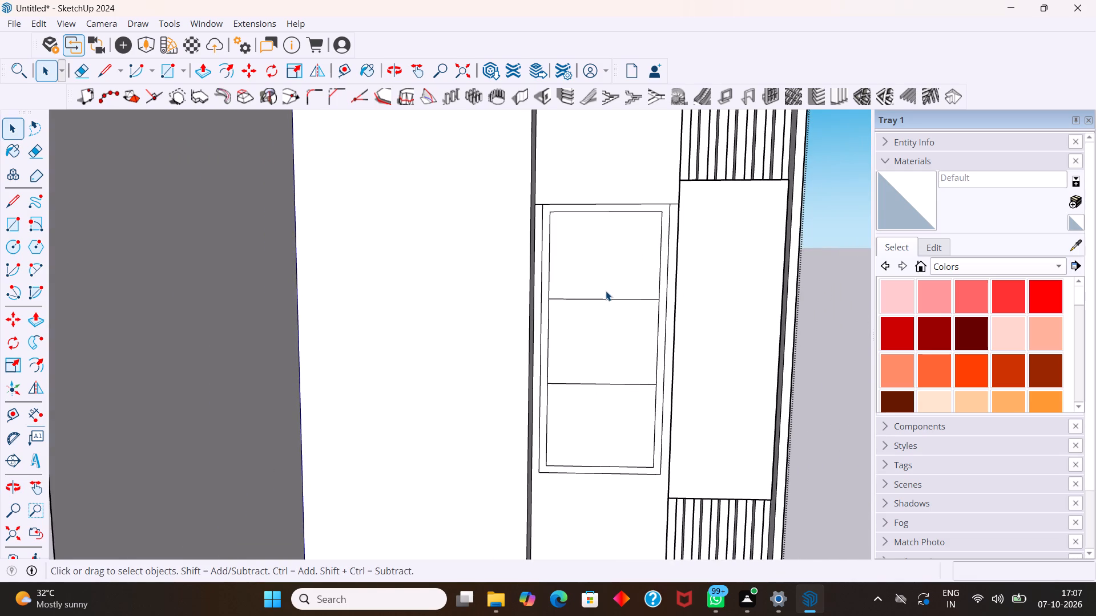
left_click(644, 300)
left_click(632, 384, "ctrl")
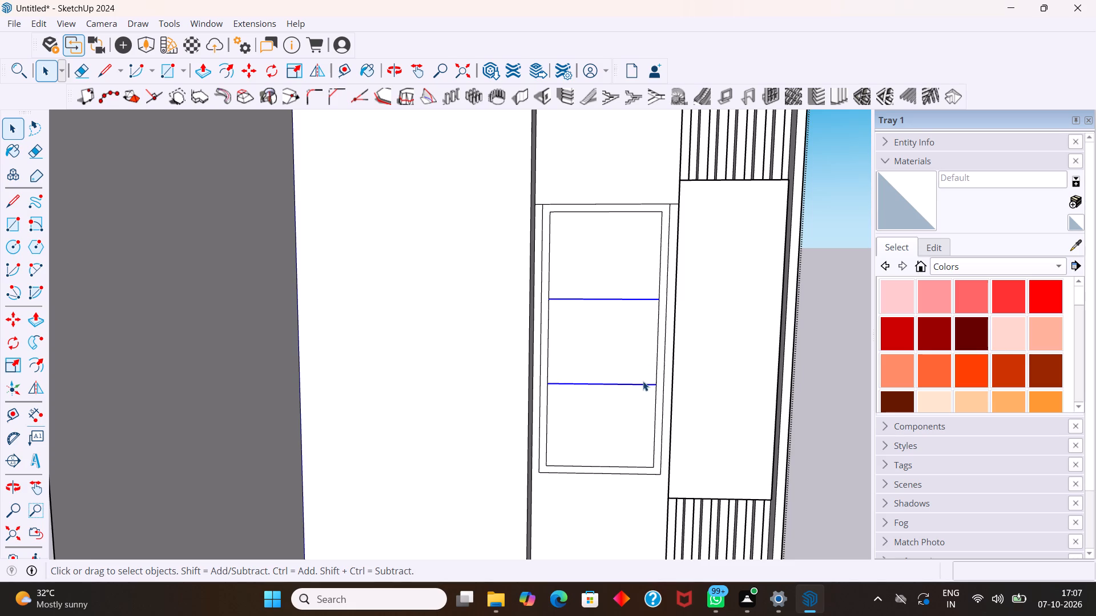
key("m")
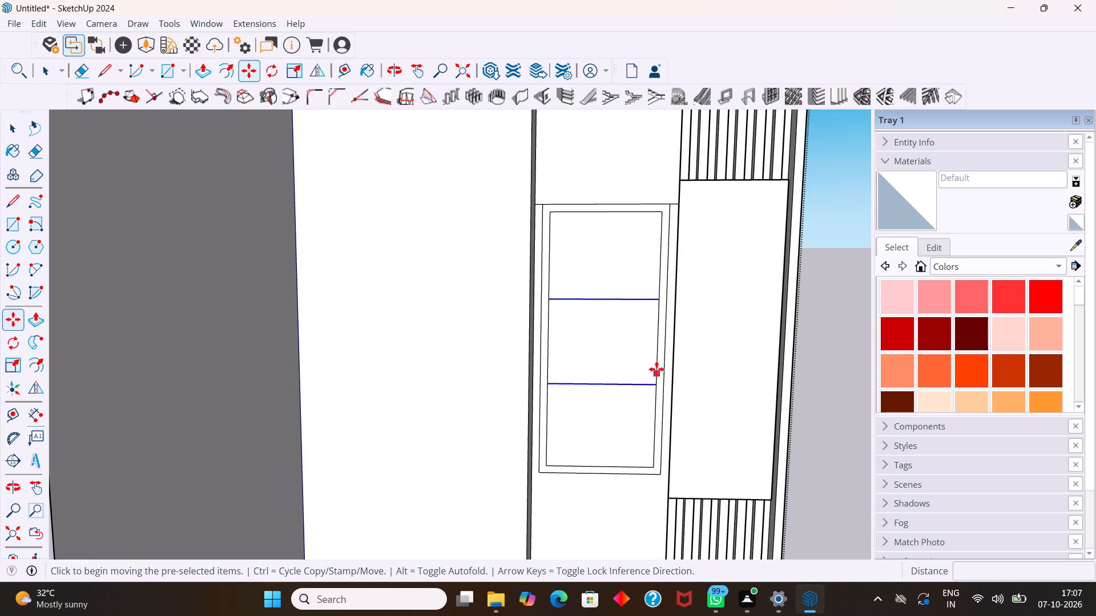
left_click(655, 301)
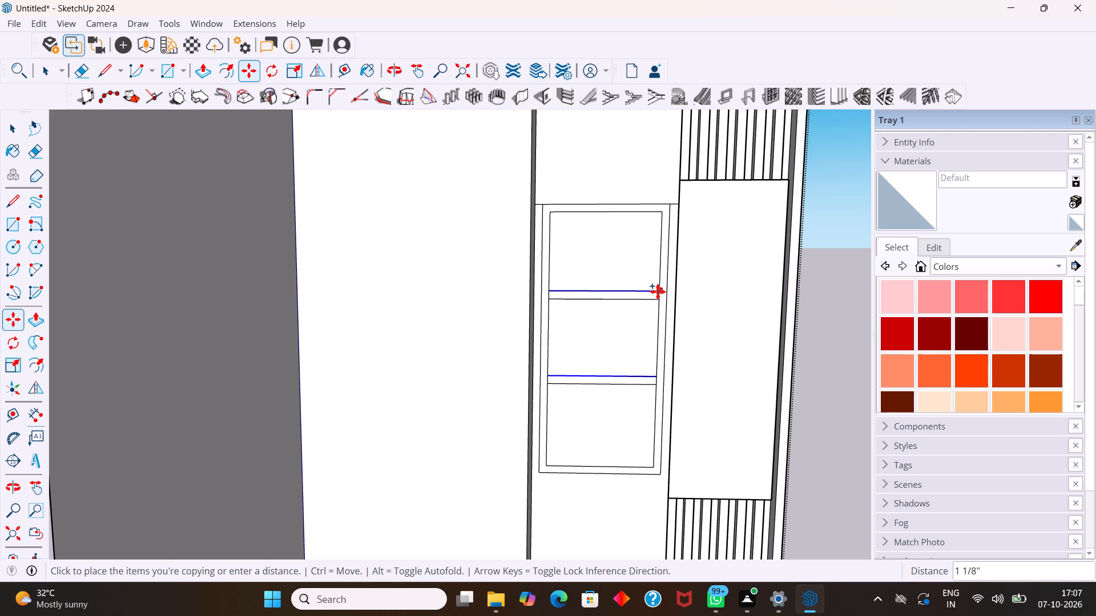
key("1")
key("Return")
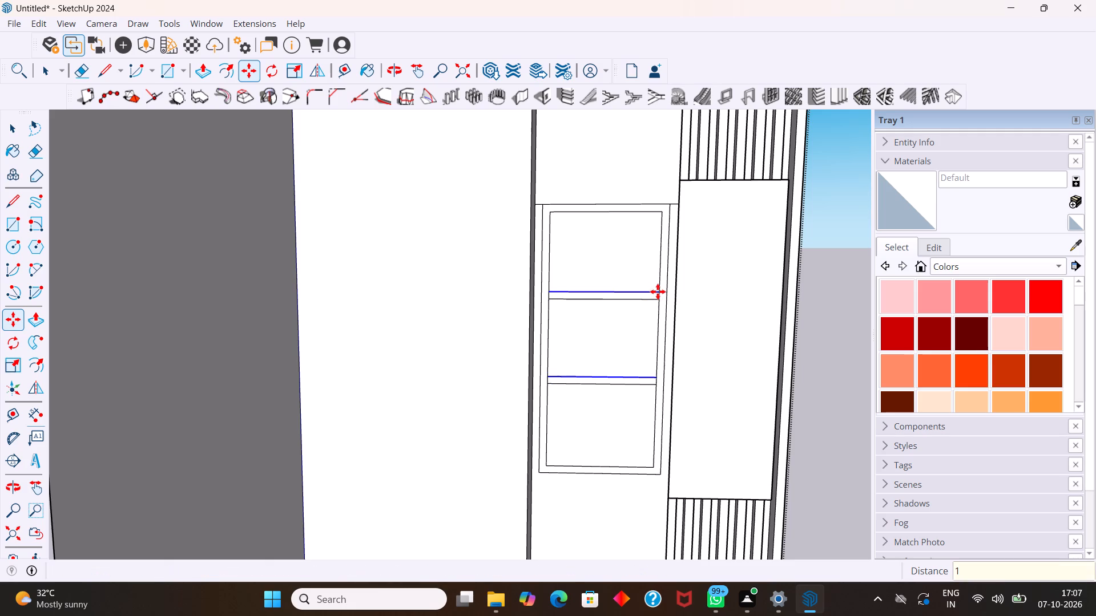
key("space")
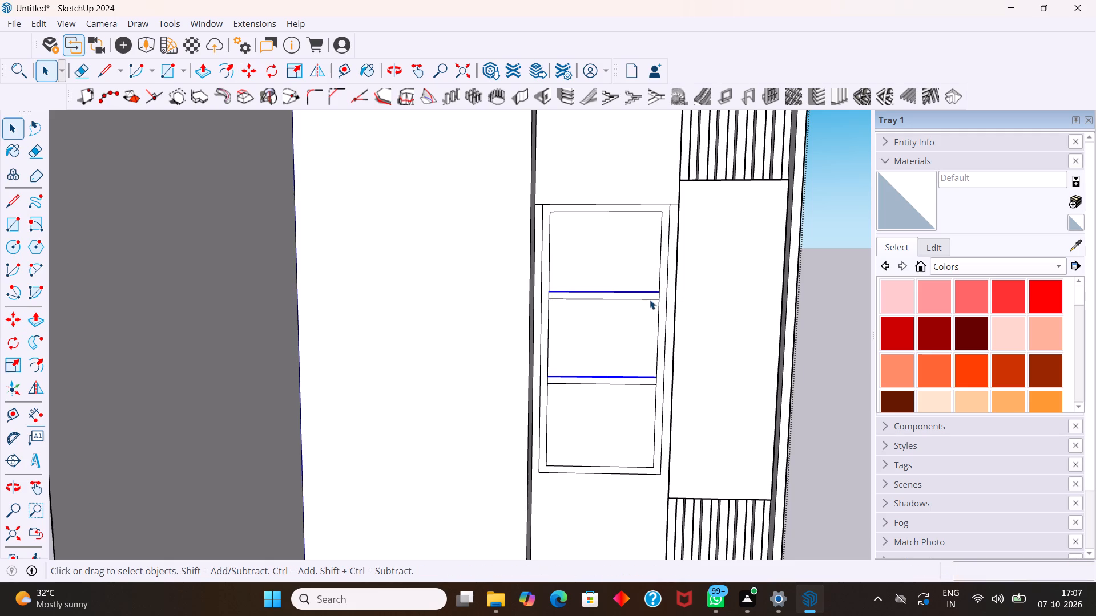
Erase the short edge segments at both ends of the upper divider bar so it merges with the border.
scroll(642, 301, "up", 2)
key("e")
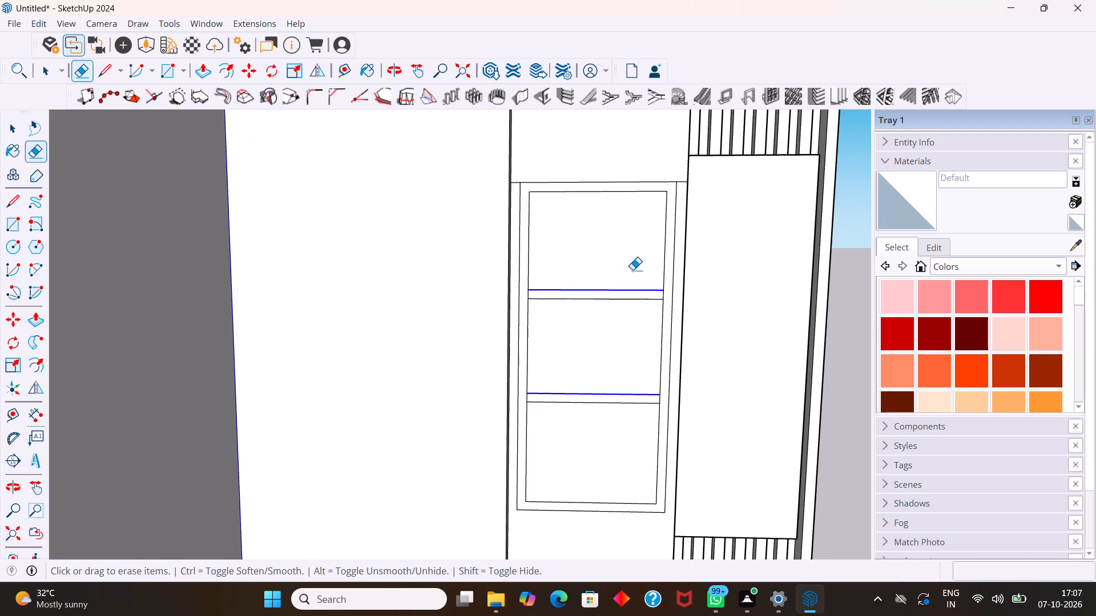
scroll(621, 253, "up", 3)
scroll(607, 309, "up", 2)
scroll(470, 303, "up", 5)
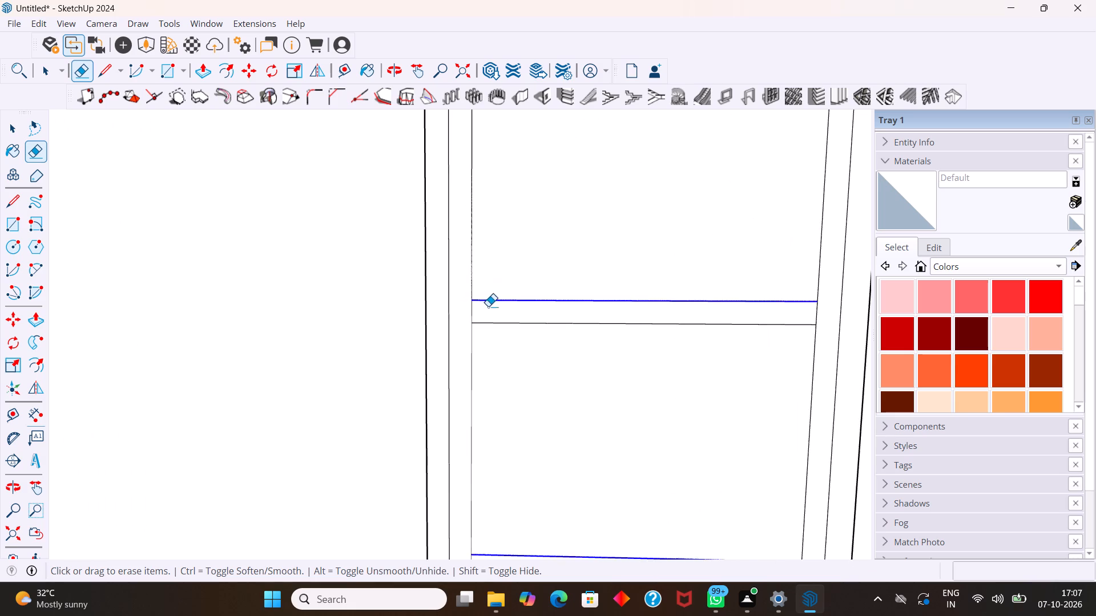
scroll(488, 306, "up", 3)
left_click(462, 315)
scroll(493, 310, "down", 9)
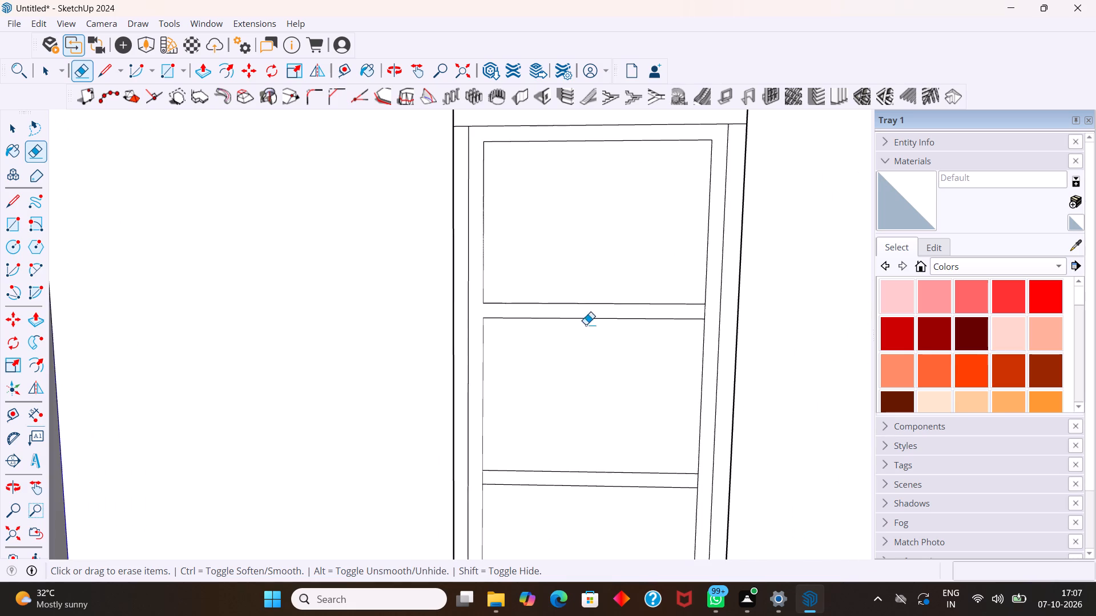
scroll(703, 313, "up", 11)
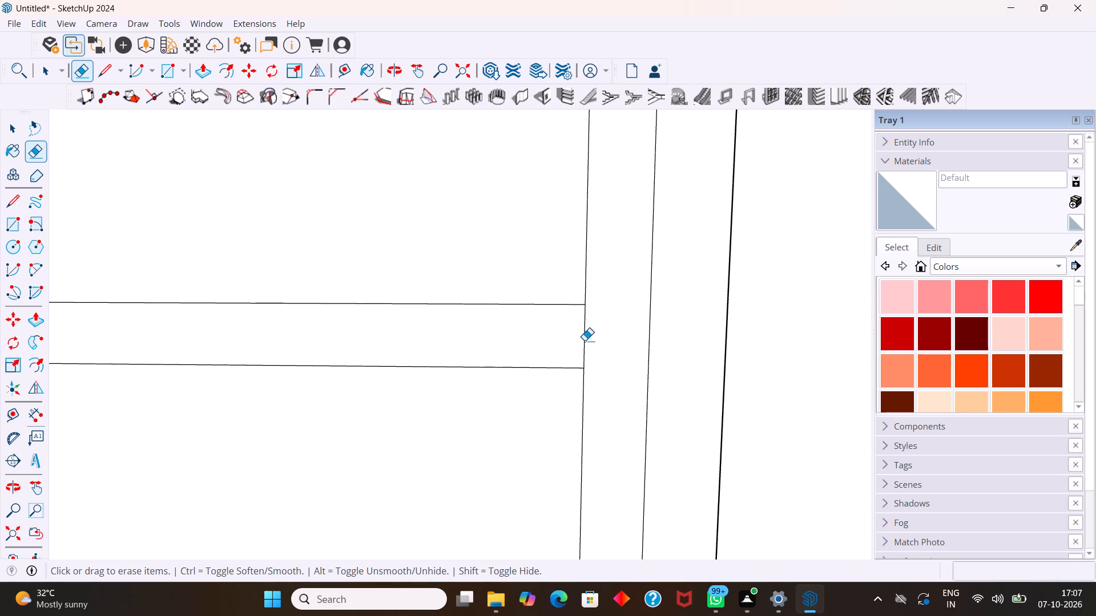
left_click(585, 341)
scroll(590, 341, "down", 15)
scroll(622, 328, "up", 1)
scroll(622, 328, "down", 10)
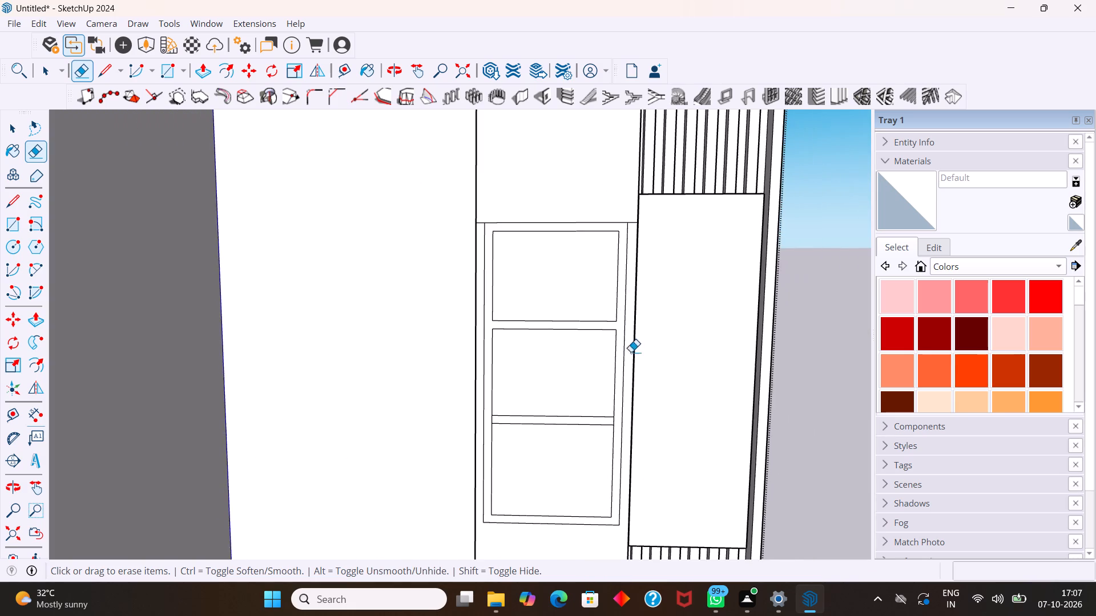
Erase the short edge segments at both ends of the lower divider bar so it merges with the border.
middle_click_drag(591, 439, 590, 368)
scroll(476, 444, "up", 14)
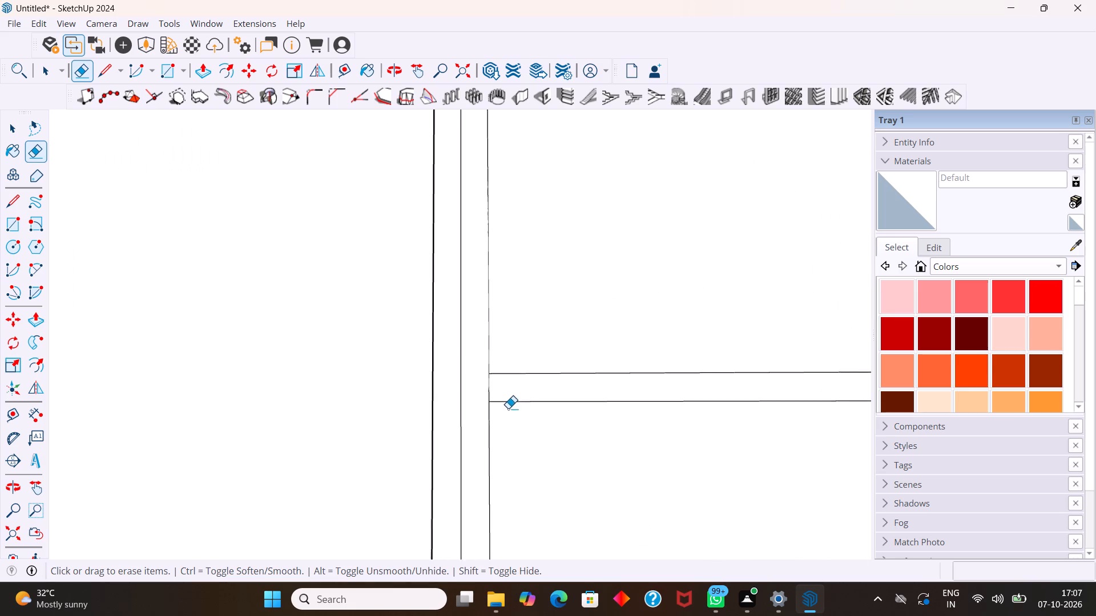
scroll(508, 408, "up", 2)
left_click(477, 377)
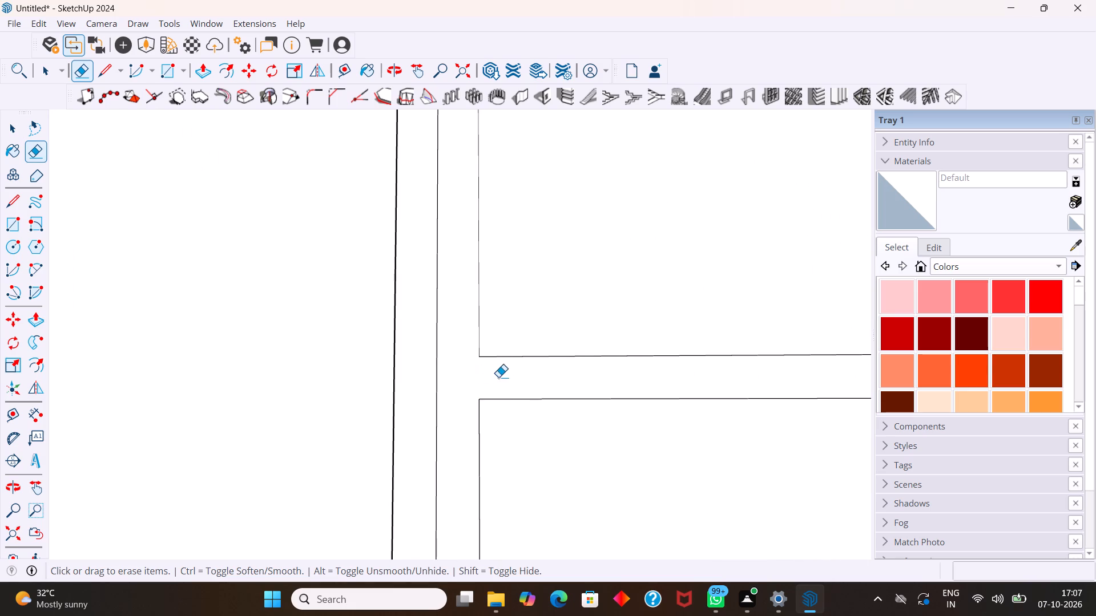
scroll(506, 376, "down", 13)
scroll(724, 358, "up", 12)
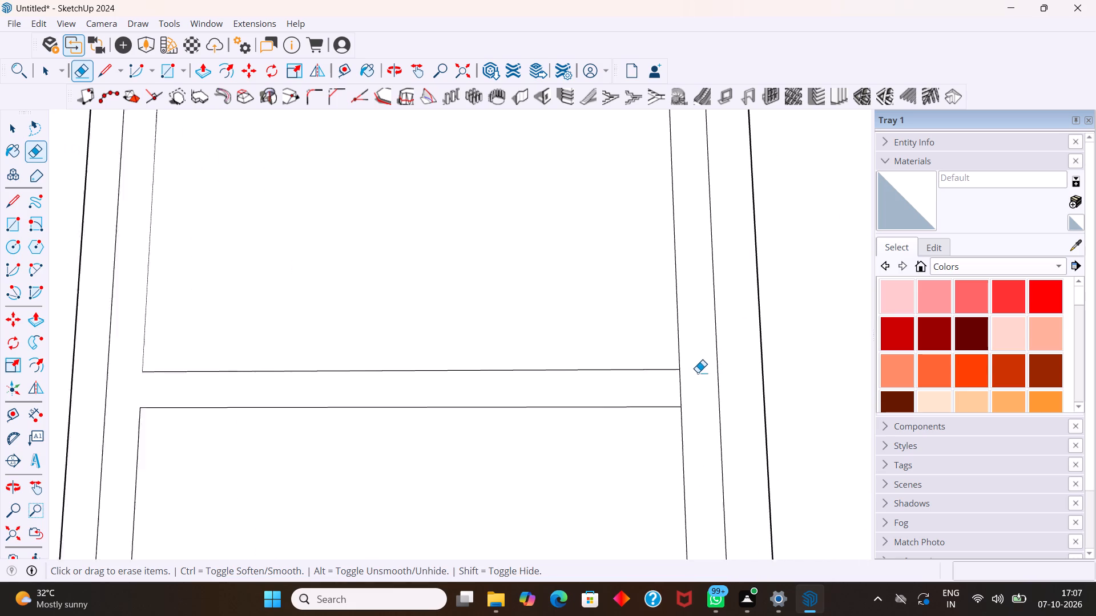
left_click_drag(690, 379, 659, 389)
key("space")
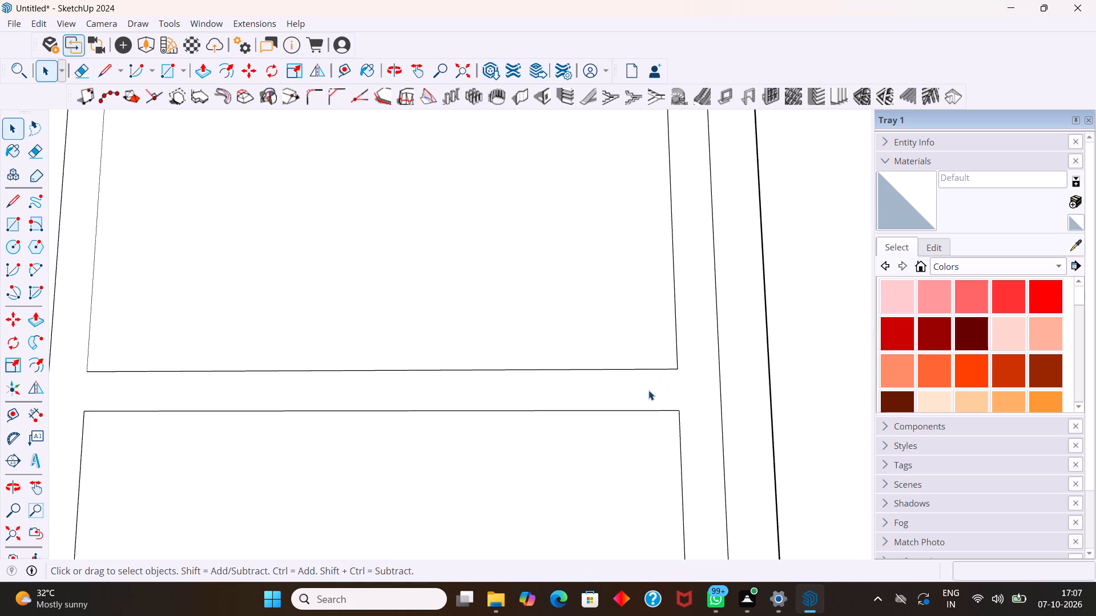
Examine the frame and its three compartments on the block's front from several angles.
scroll(648, 390, "down", 19)
scroll(603, 465, "up", 3)
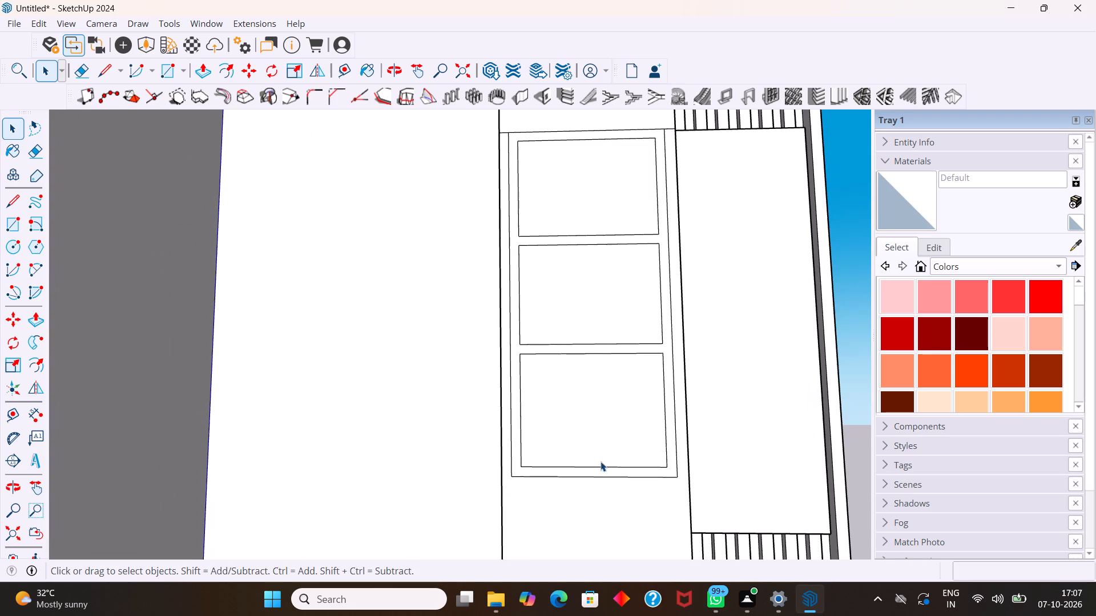
middle_click_drag(601, 461, 583, 484)
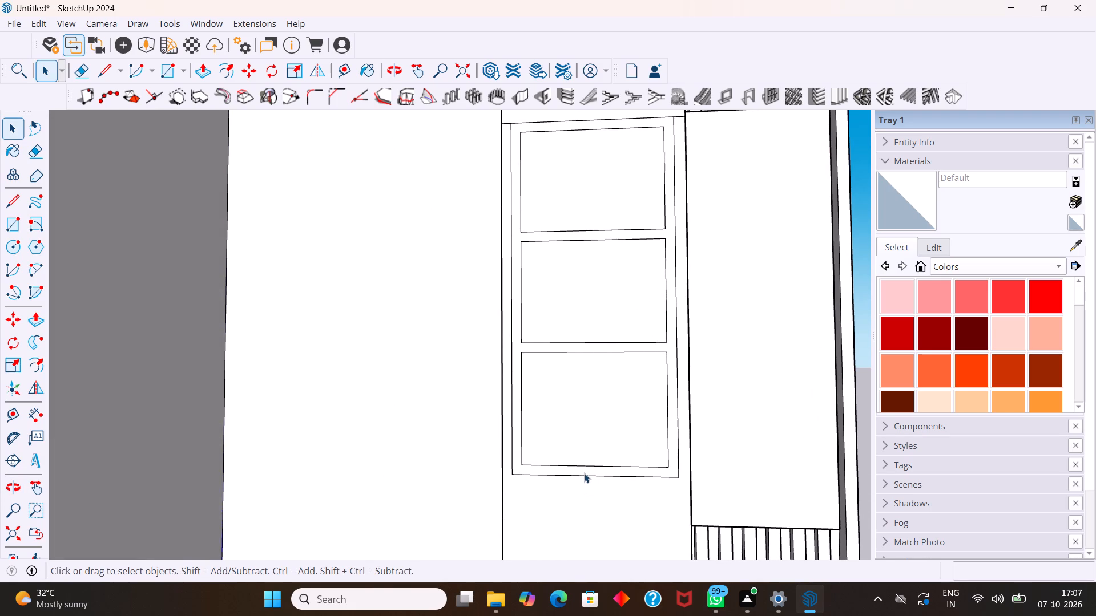
middle_click_drag(593, 413, 596, 444)
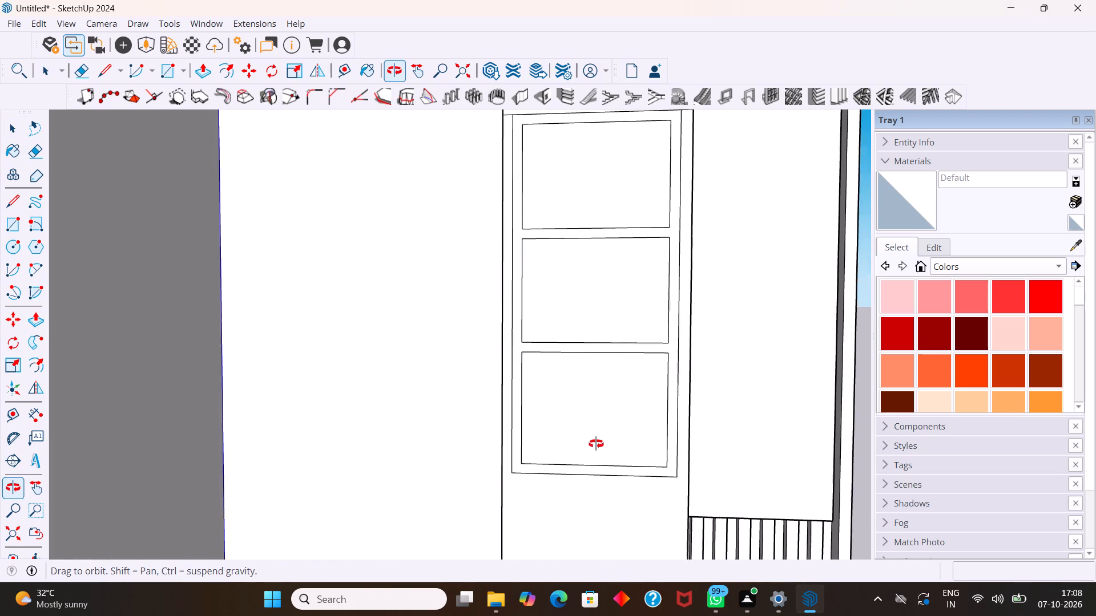
middle_click_drag(596, 444, 598, 456)
scroll(597, 455, "down", 1)
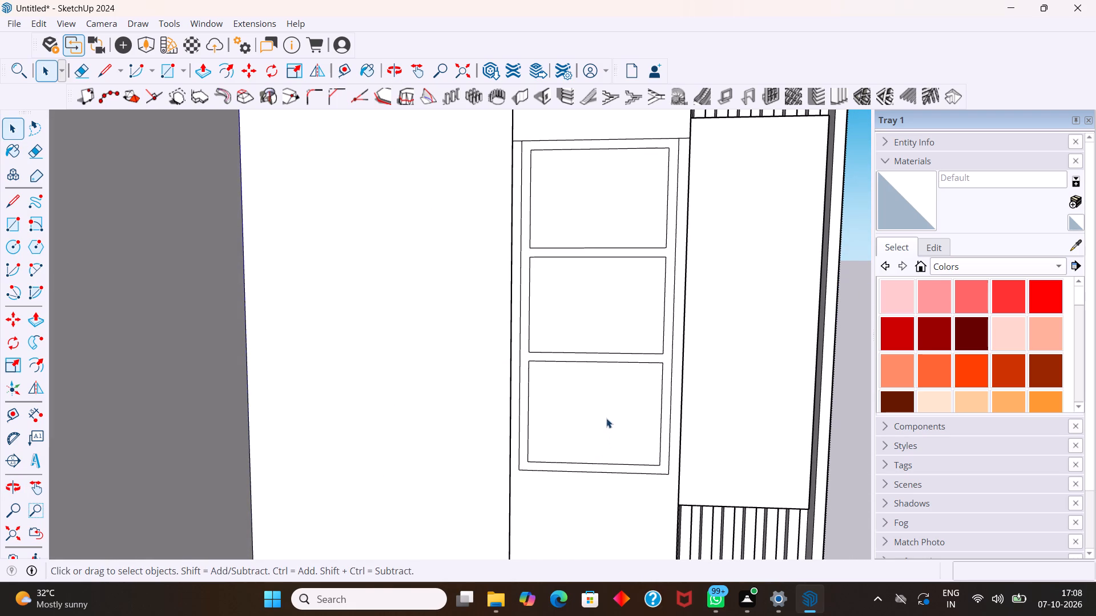
scroll(642, 143, "up", 3)
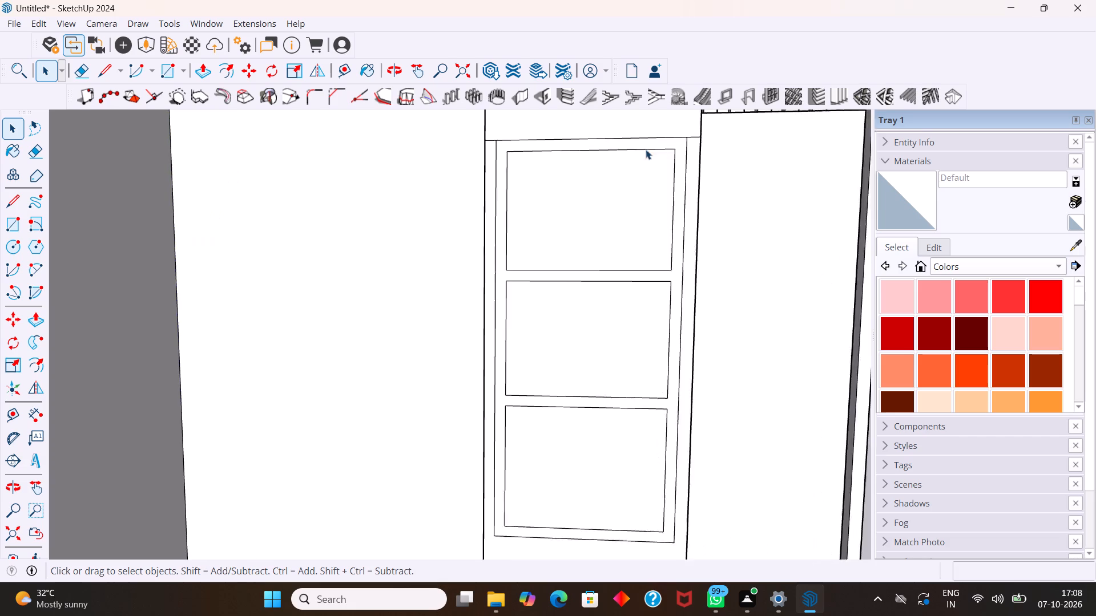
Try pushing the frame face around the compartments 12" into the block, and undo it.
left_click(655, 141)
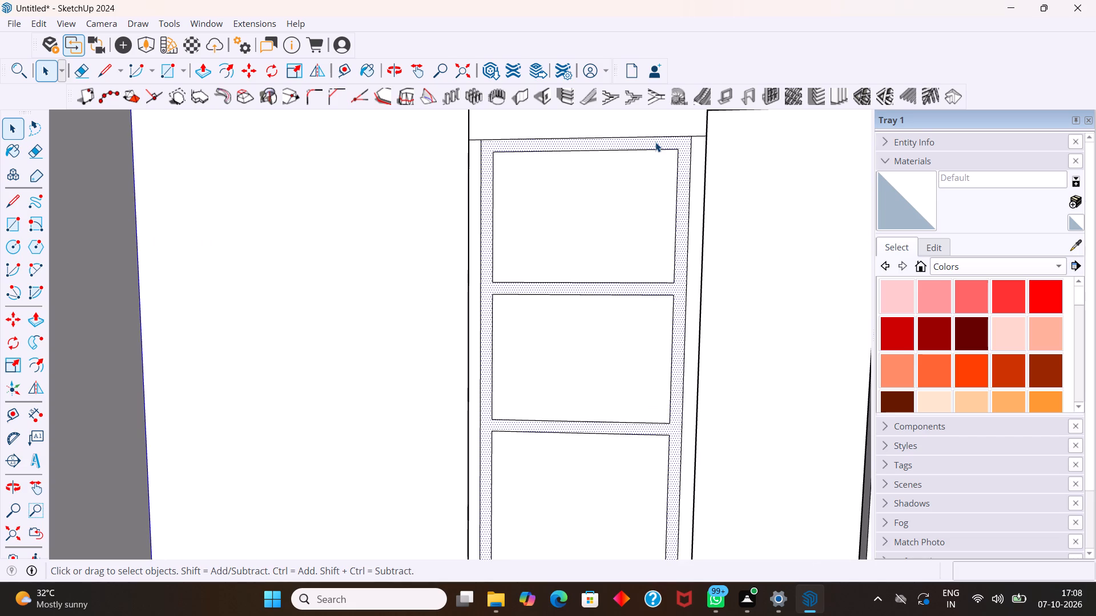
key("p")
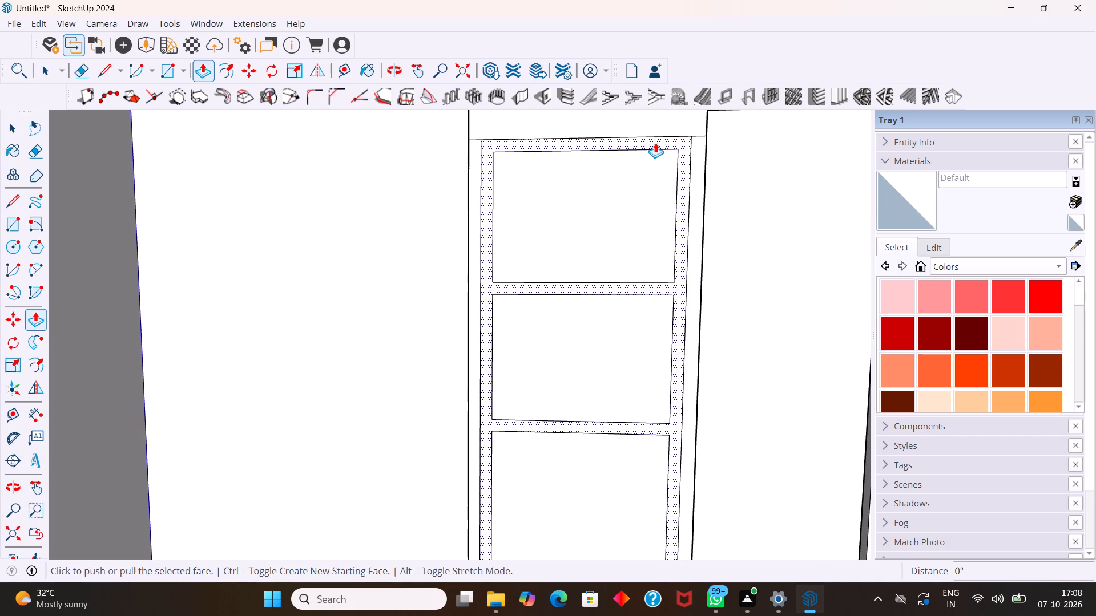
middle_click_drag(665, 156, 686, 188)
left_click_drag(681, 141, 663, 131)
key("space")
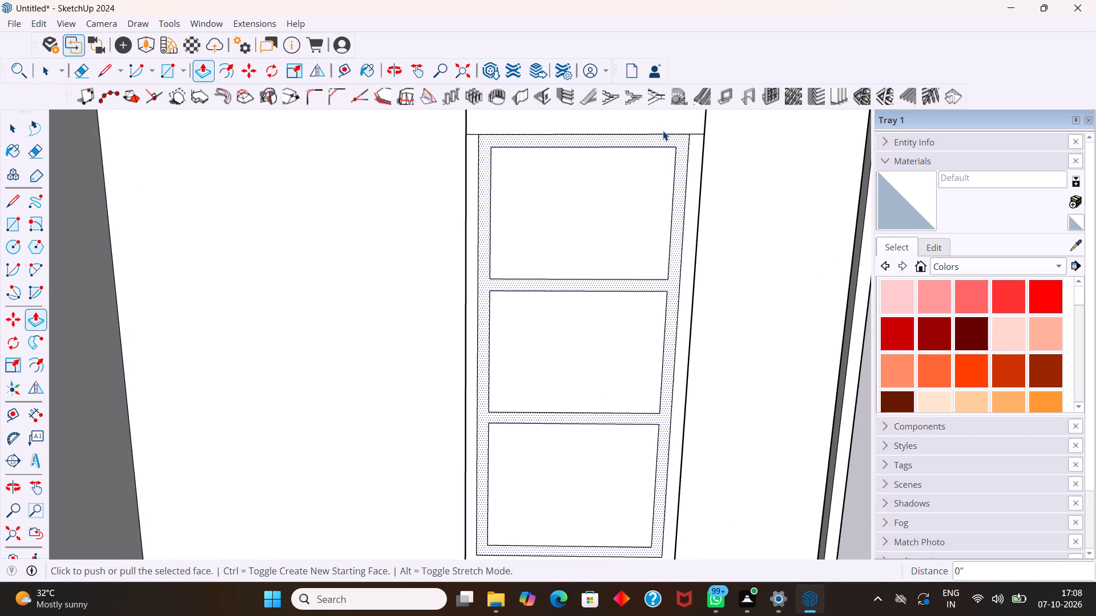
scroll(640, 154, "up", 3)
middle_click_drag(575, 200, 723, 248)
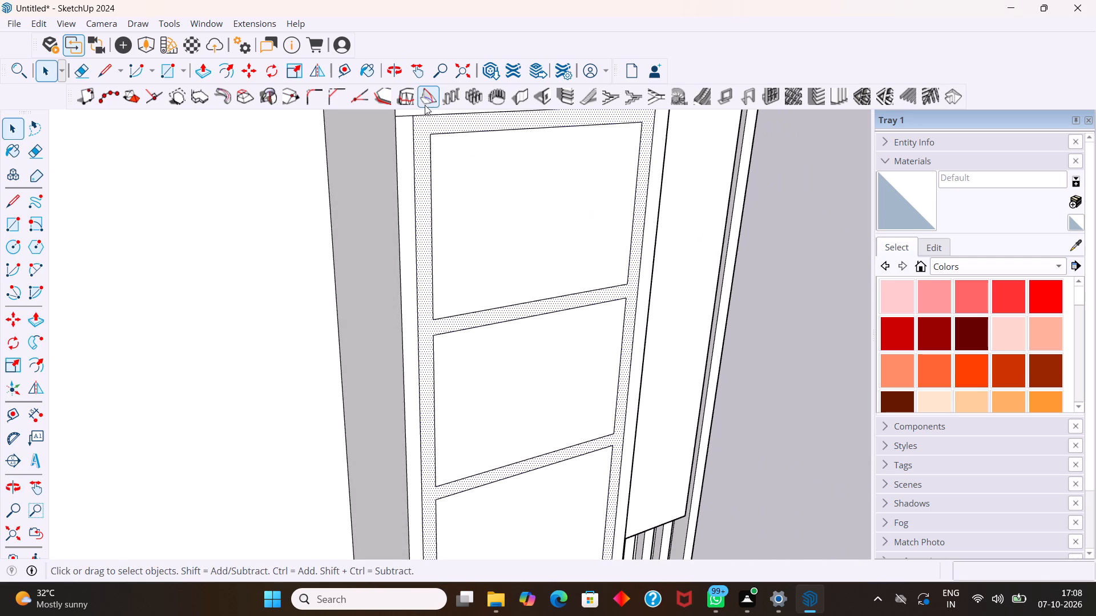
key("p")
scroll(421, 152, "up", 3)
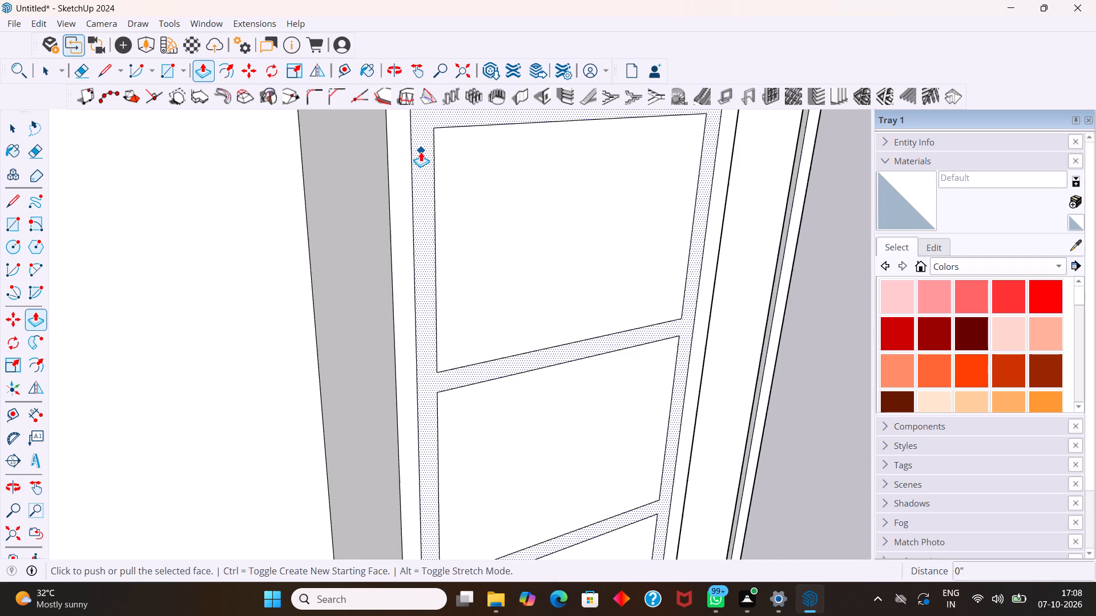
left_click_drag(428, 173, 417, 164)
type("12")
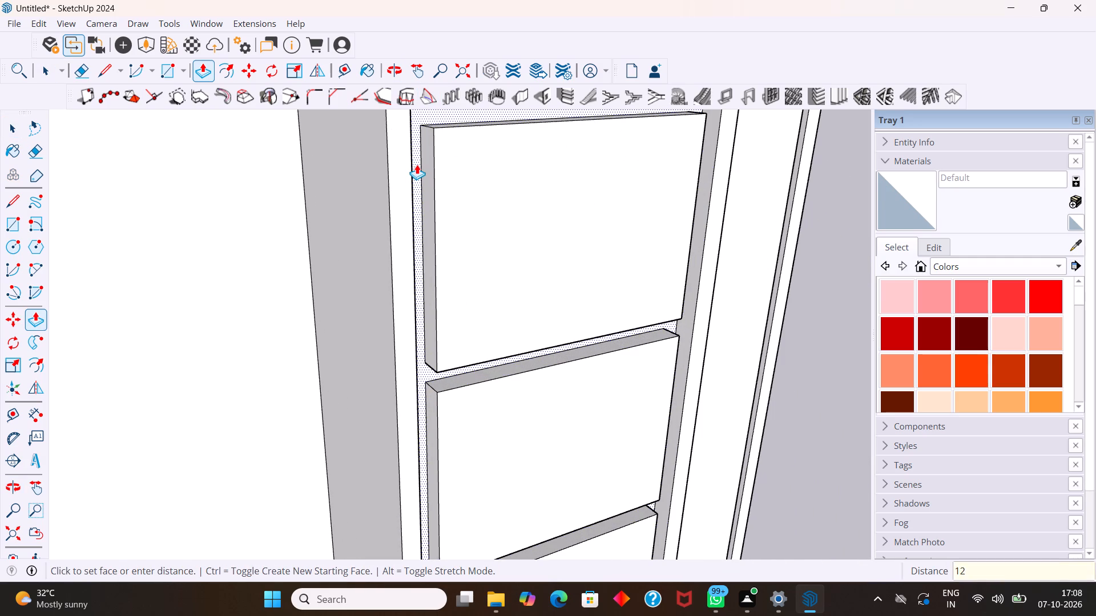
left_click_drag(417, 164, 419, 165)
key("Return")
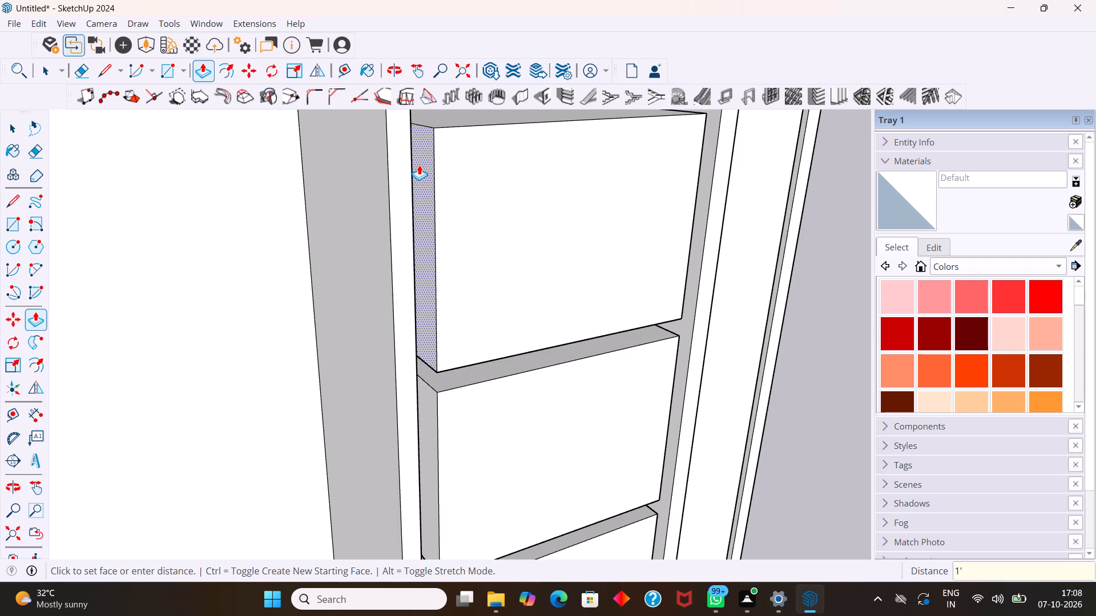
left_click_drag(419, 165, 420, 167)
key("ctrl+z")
Push the faces of all three compartments 12" into the block to form open niches.
left_click_drag(499, 205, 477, 187)
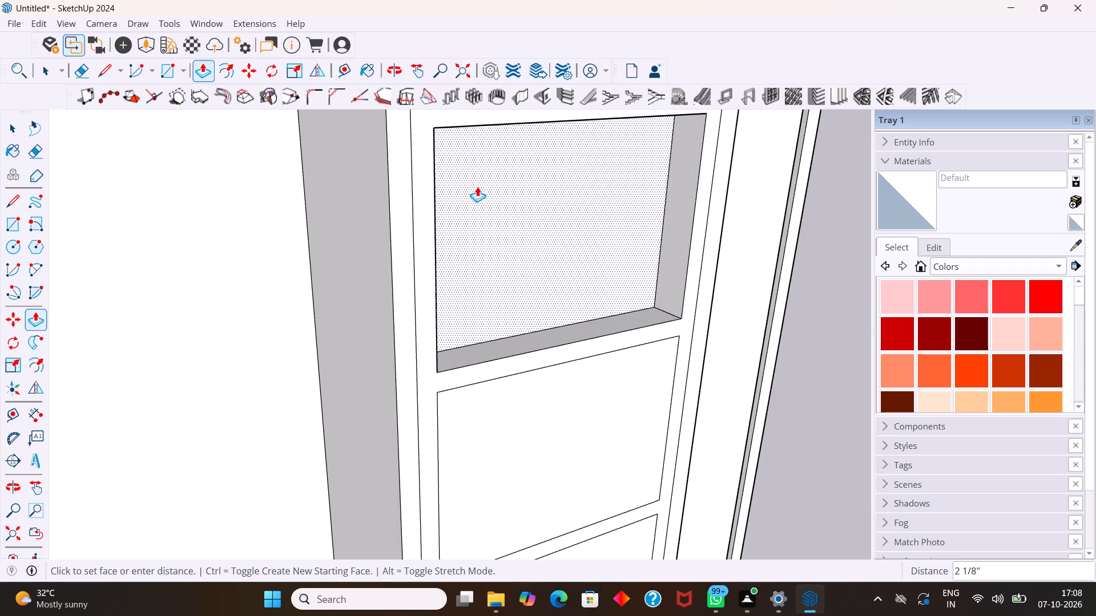
left_click_drag(477, 187, 473, 193)
type("12")
key("Return")
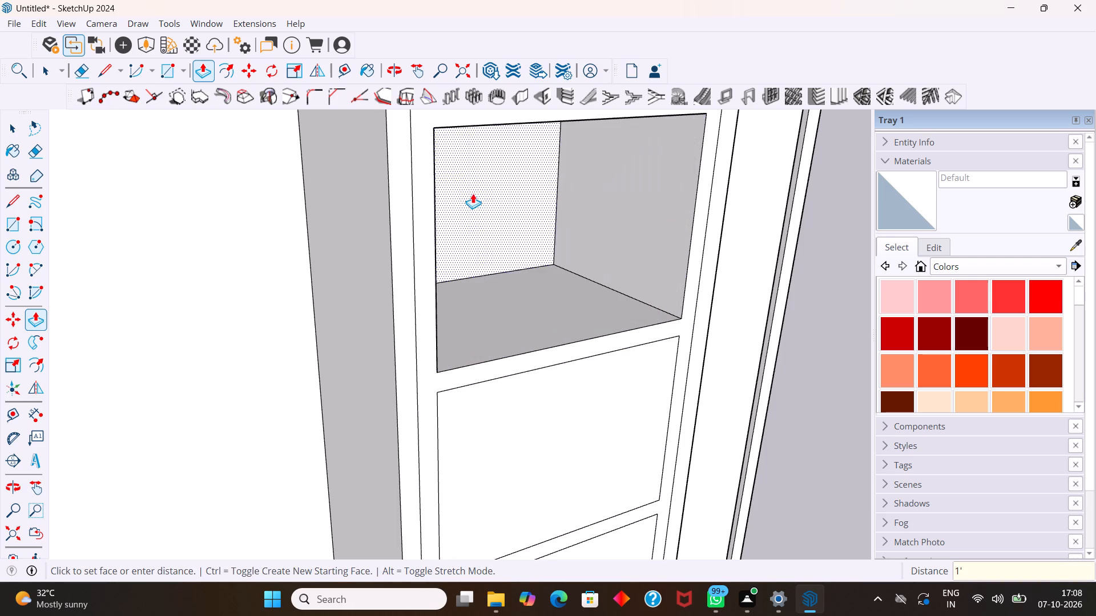
left_click_drag(473, 193, 474, 188)
double_click(539, 406)
scroll(540, 402, "down", 7)
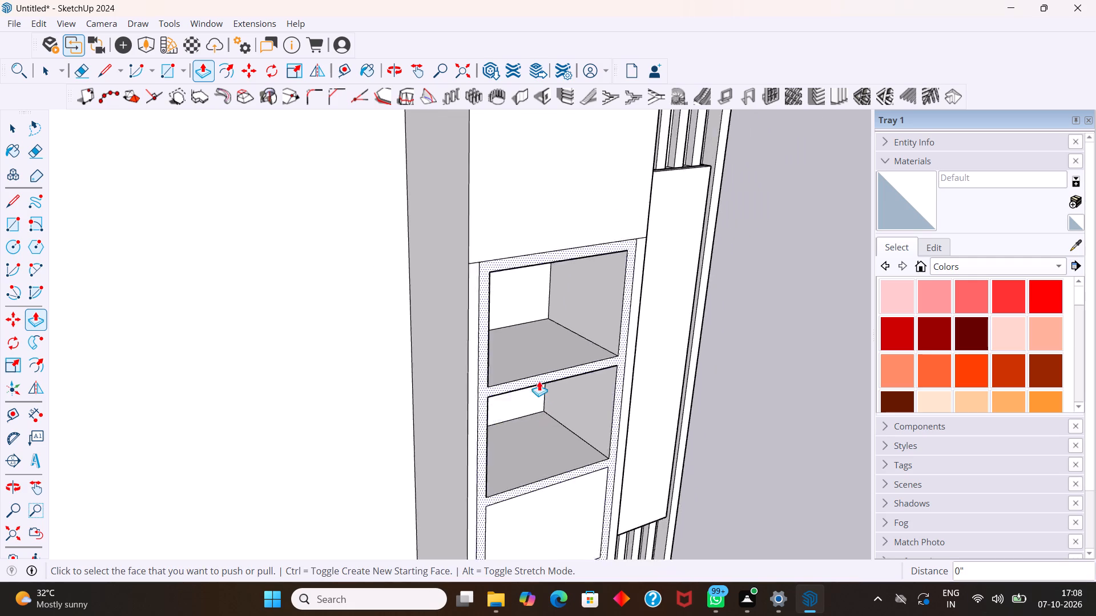
scroll(539, 381, "down", 2)
middle_click_drag(632, 469, 543, 407)
scroll(556, 411, "down", 1)
double_click(505, 431)
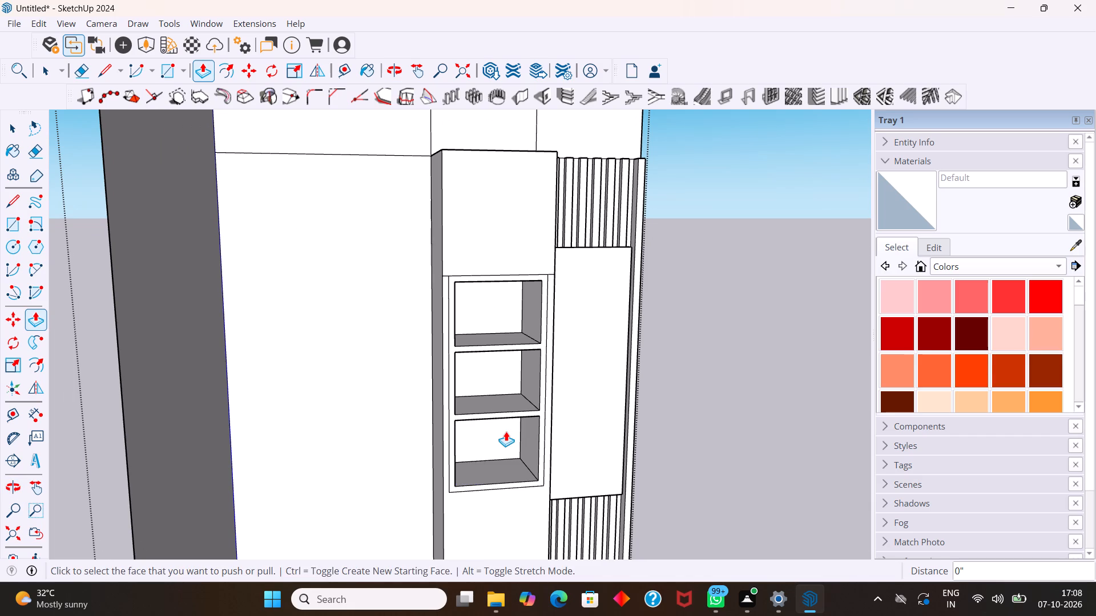
key("space")
Draw a 1" high full-width rectangle along the top edge of the back face in the top and middle compartments.
scroll(505, 417, "up", 3)
middle_click_drag(500, 406, 465, 422)
middle_click_drag(470, 421, 432, 433)
scroll(433, 393, "up", 3)
middle_click_drag(456, 313, 462, 295)
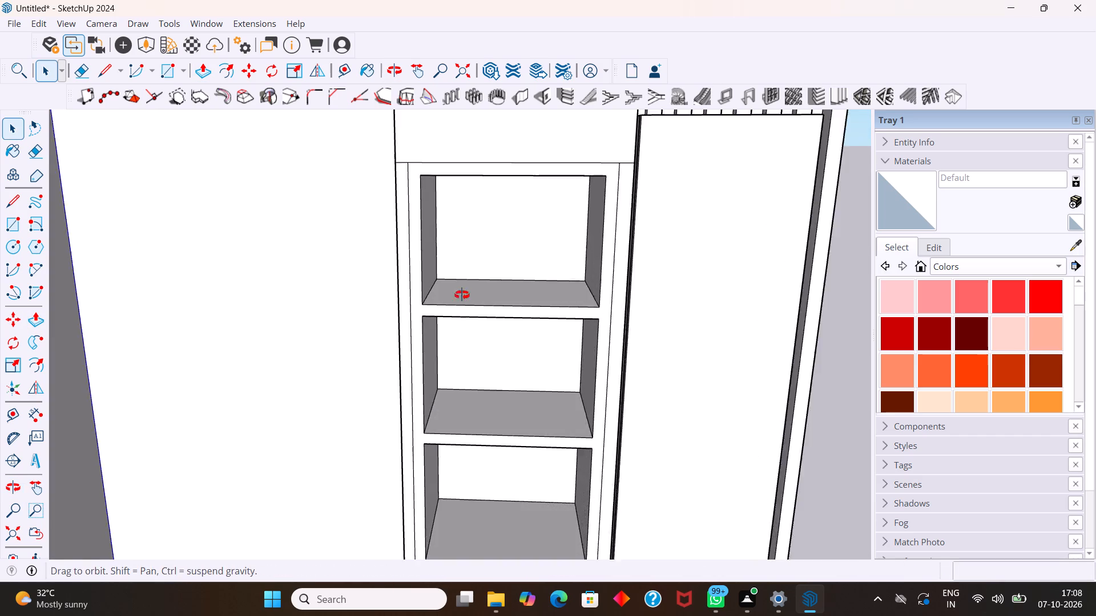
middle_click_drag(462, 295, 457, 217)
key("r")
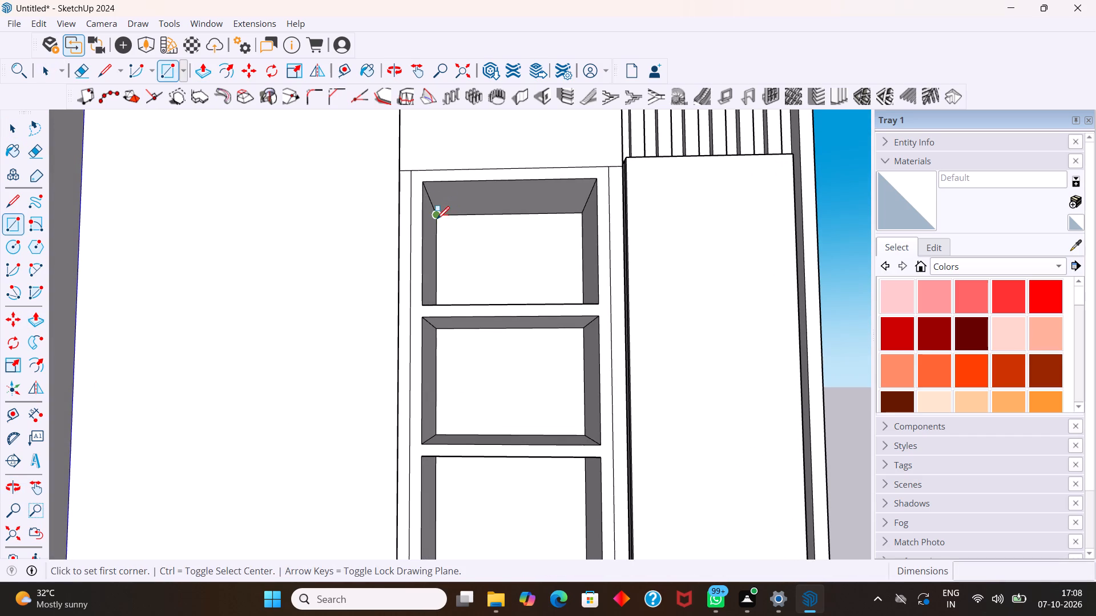
left_click(437, 219)
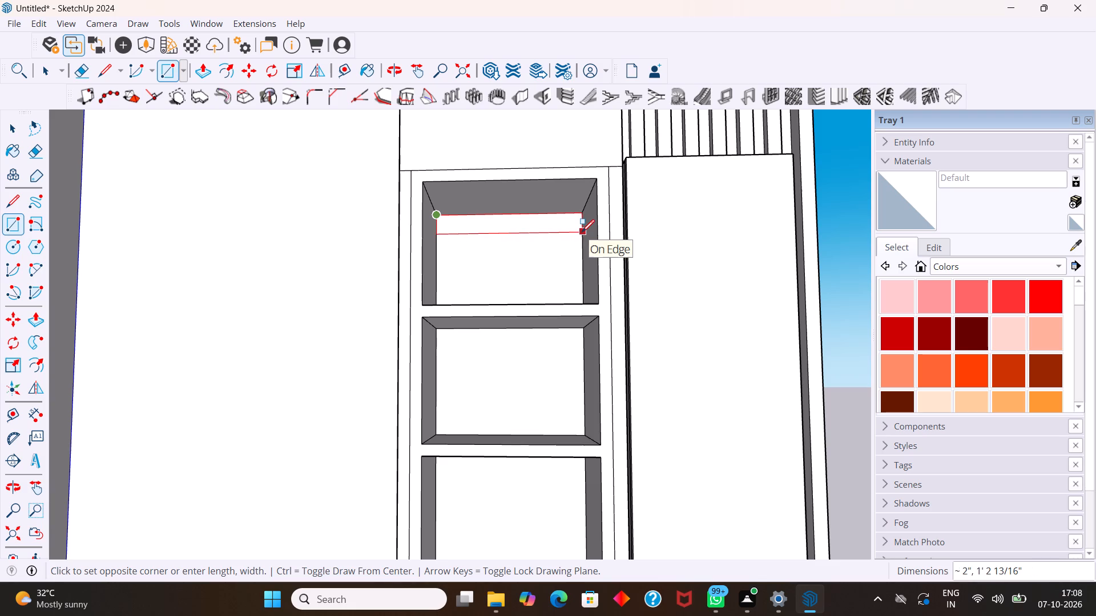
key("1")
key("Return")
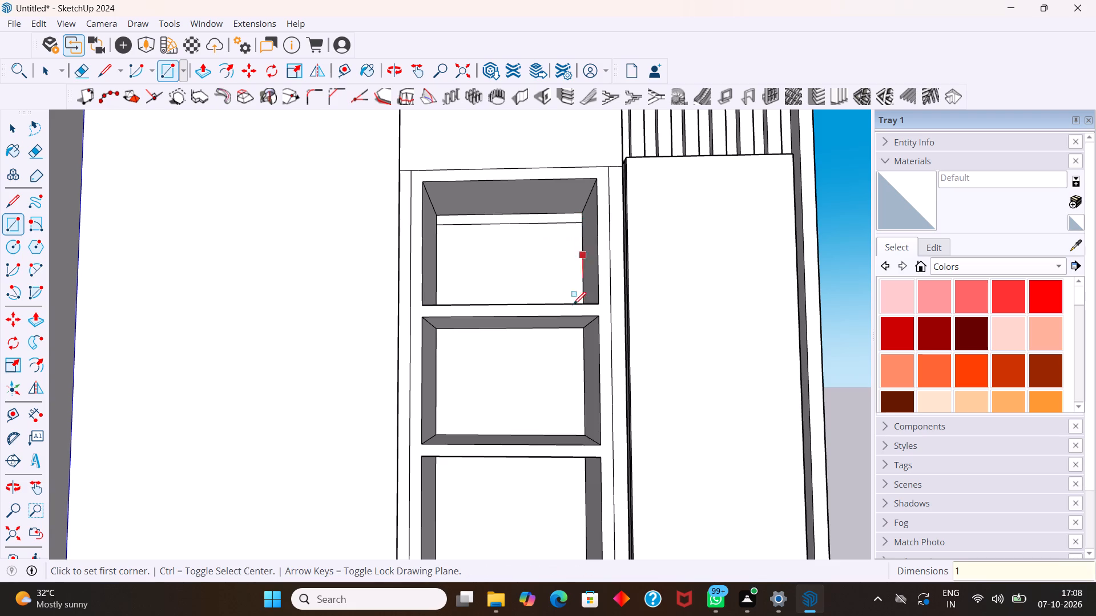
left_click(443, 331)
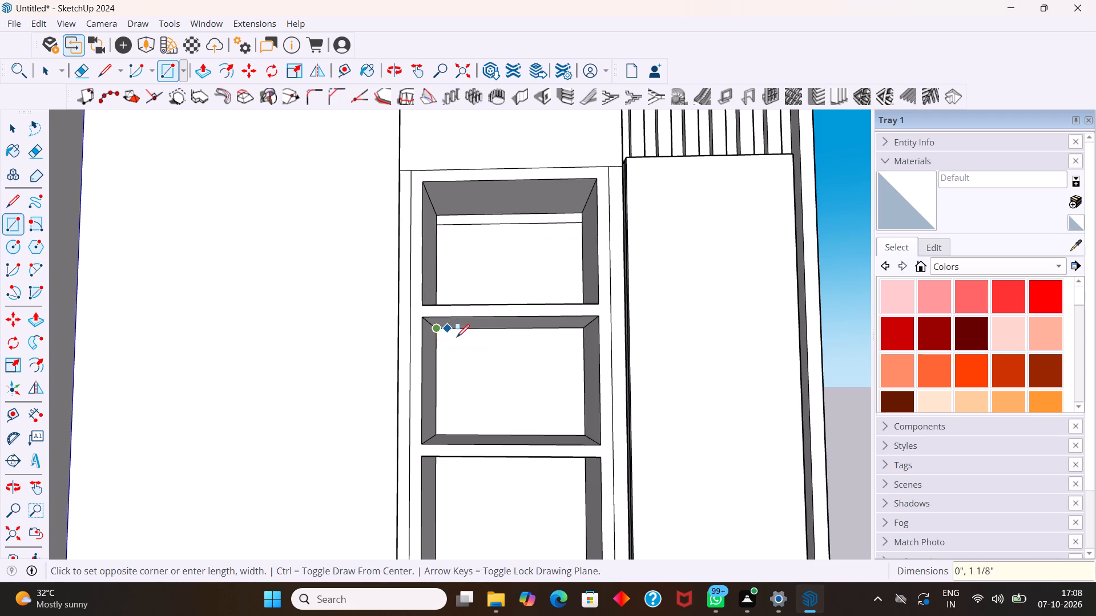
key("1")
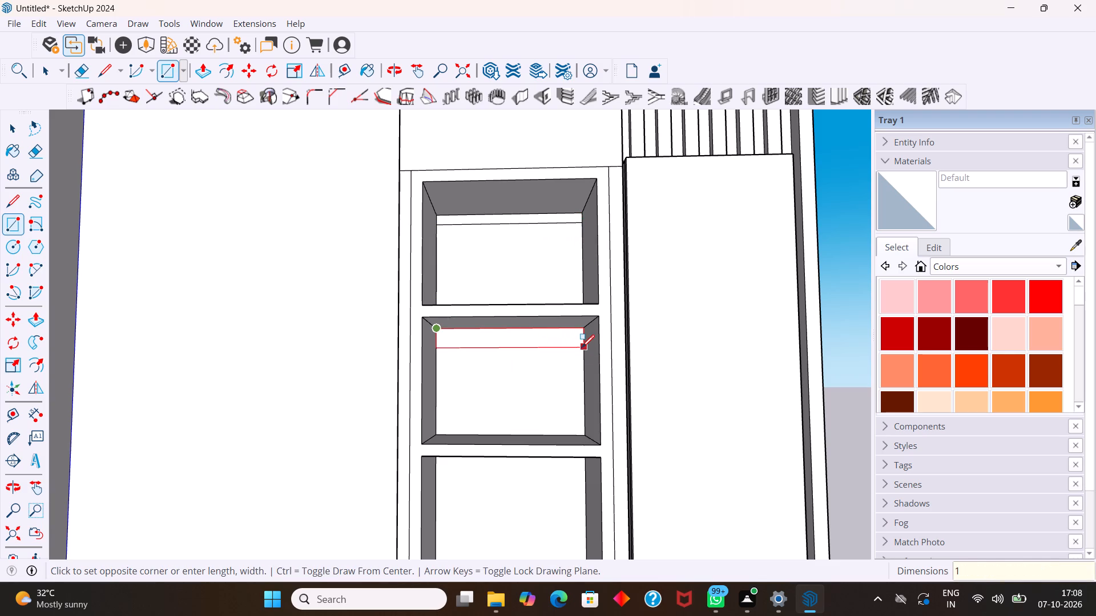
key("Return")
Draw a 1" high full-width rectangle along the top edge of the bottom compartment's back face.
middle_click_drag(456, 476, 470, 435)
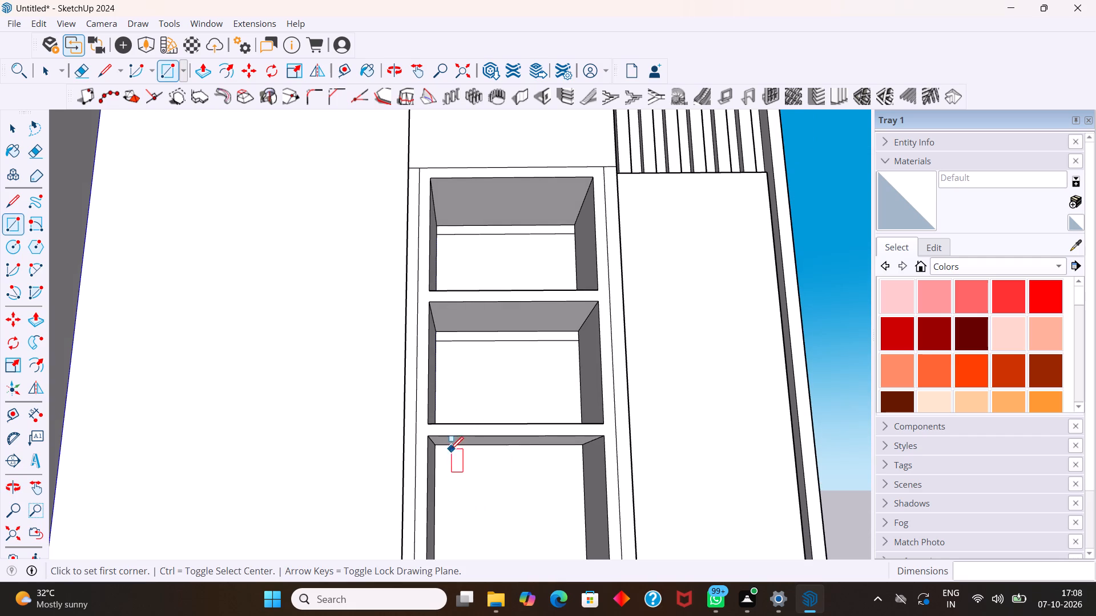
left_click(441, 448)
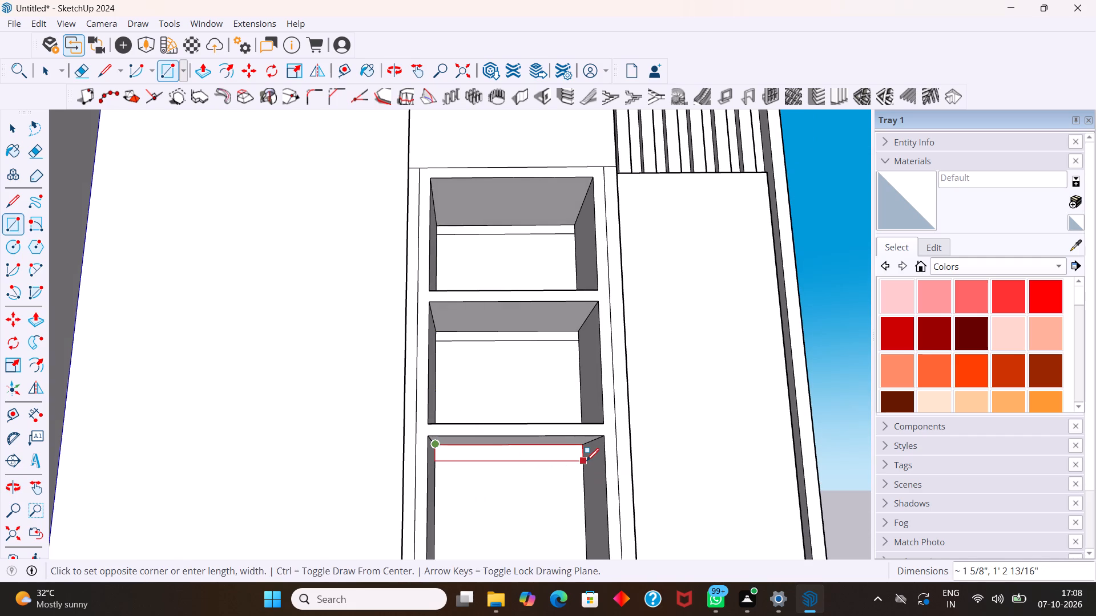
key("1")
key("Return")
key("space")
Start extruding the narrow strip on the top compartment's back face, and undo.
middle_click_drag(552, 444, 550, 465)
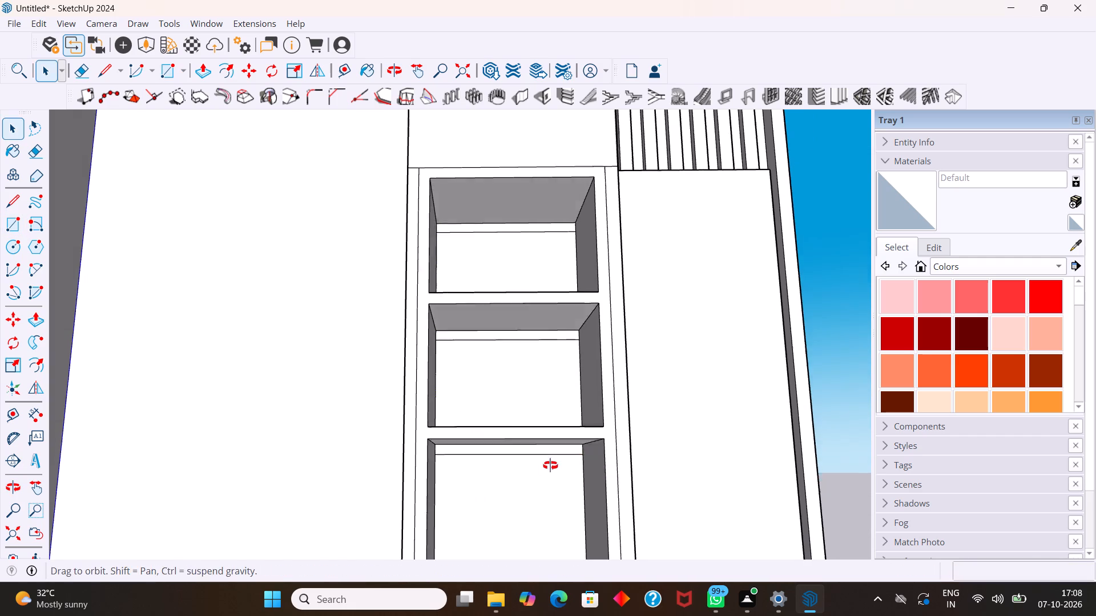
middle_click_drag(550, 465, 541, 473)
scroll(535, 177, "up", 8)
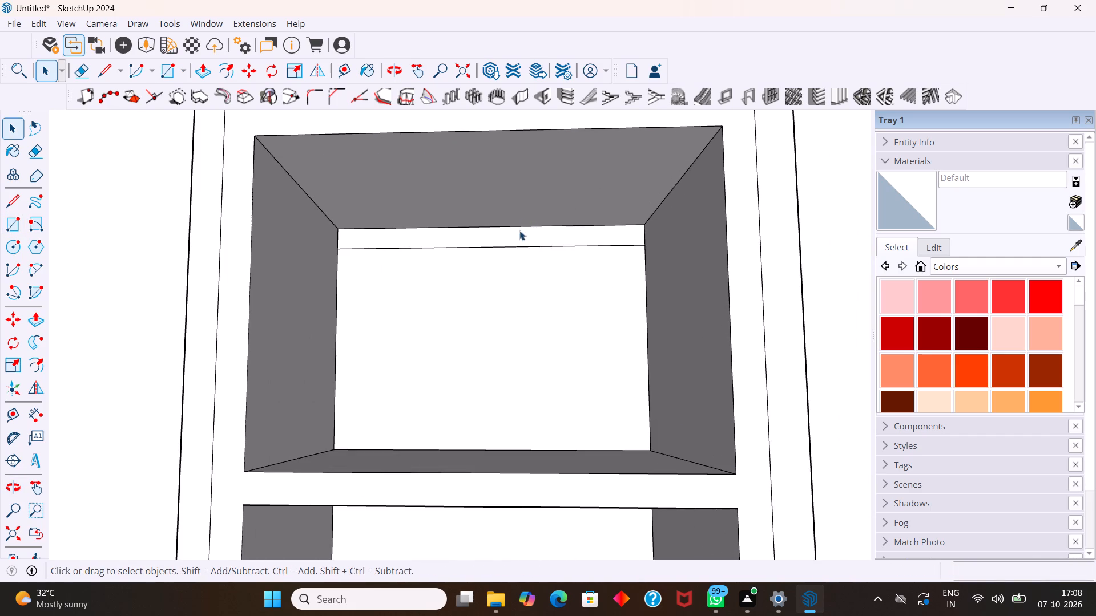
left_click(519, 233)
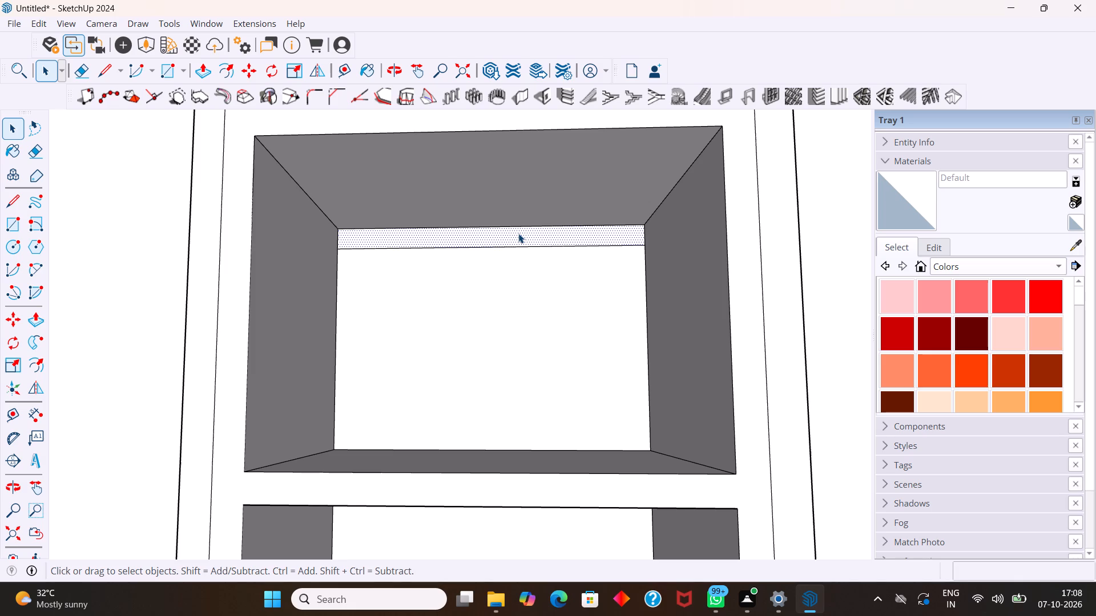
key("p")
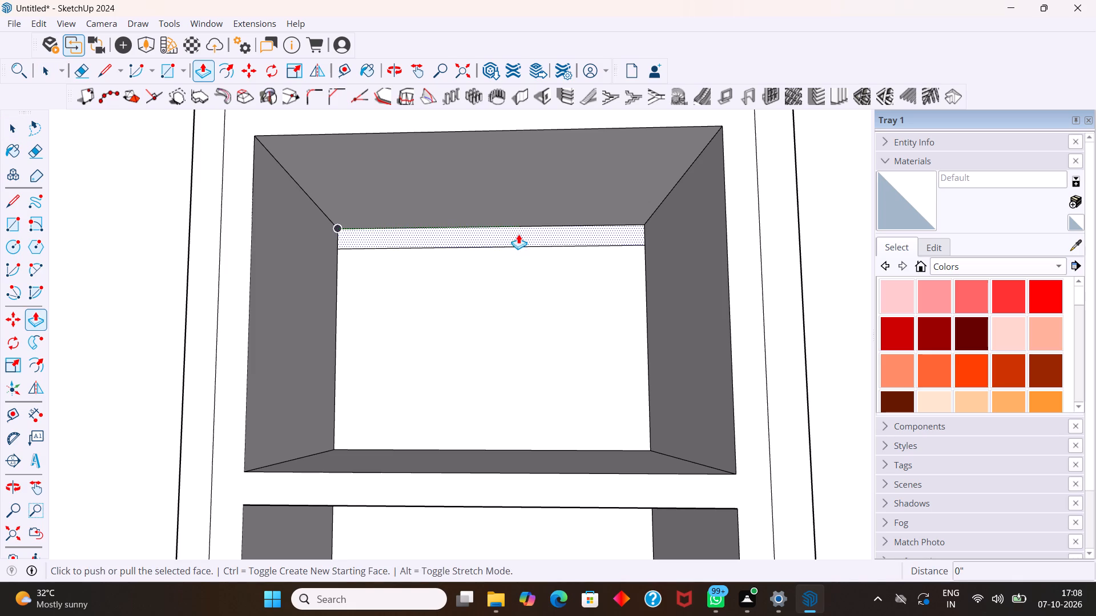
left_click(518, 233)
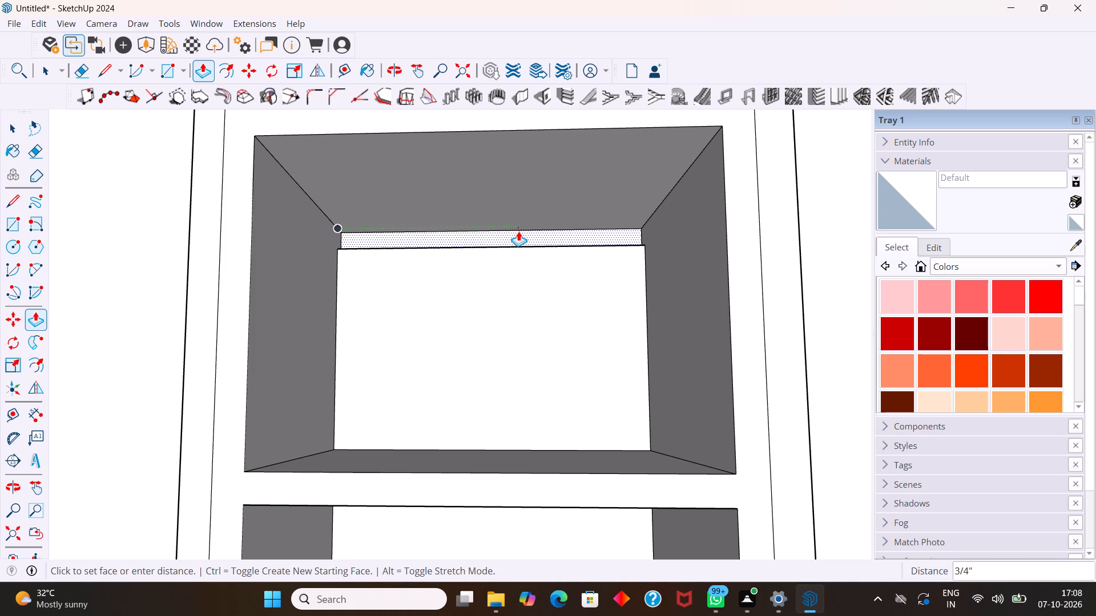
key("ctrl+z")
Extrude the narrow back-face strips in the top and middle compartments by 0.2" with Push/Pull.
middle_click_drag(518, 227, 520, 254)
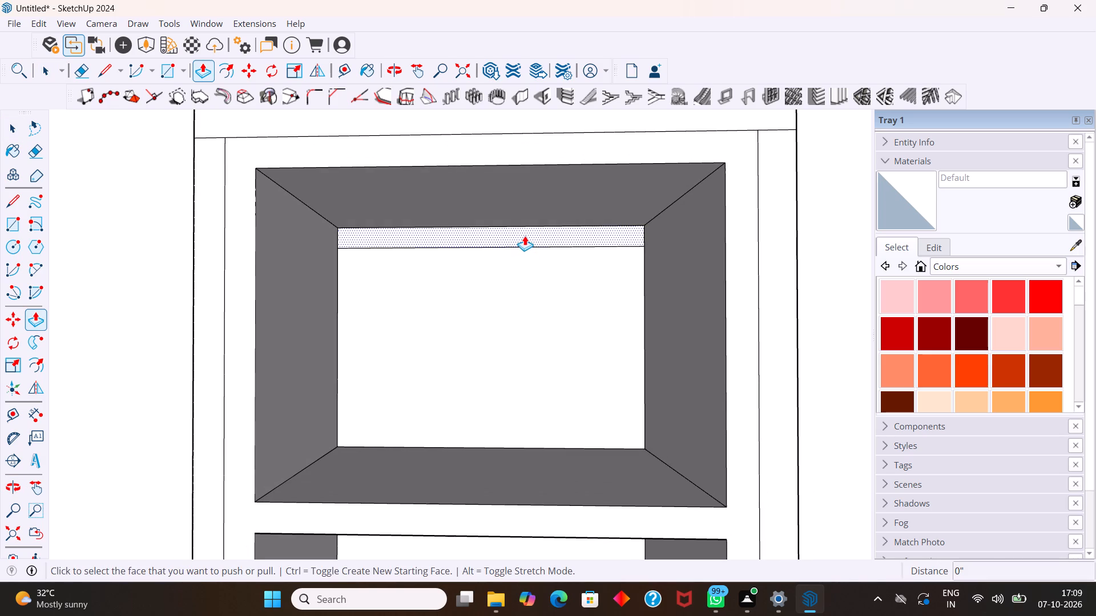
left_click_drag(525, 235, 541, 226)
type("0.2")
key("Return")
middle_click_drag(549, 286, 543, 240)
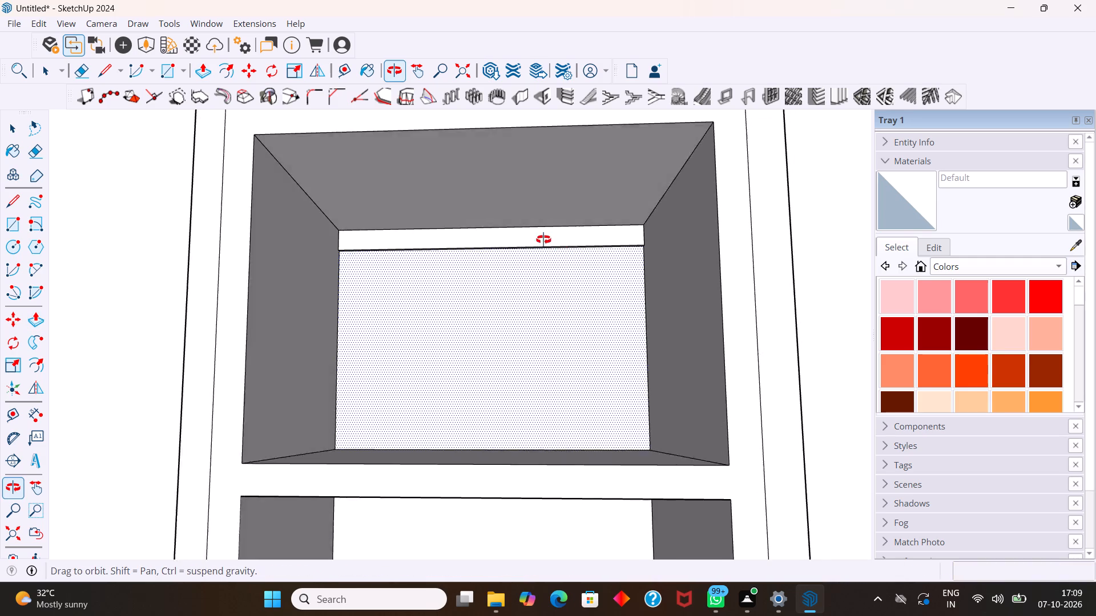
middle_click_drag(543, 240, 539, 231)
middle_click_drag(549, 466, 536, 374)
scroll(536, 374, "up", 1)
scroll(536, 374, "down", 4)
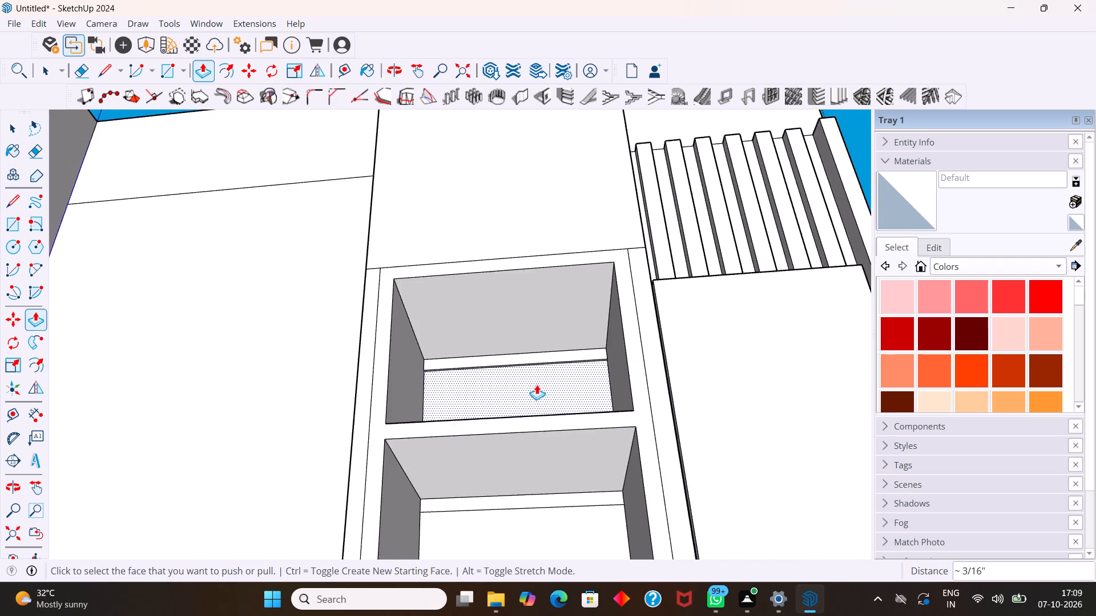
scroll(537, 384, "down", 6)
scroll(513, 560, "up", 12)
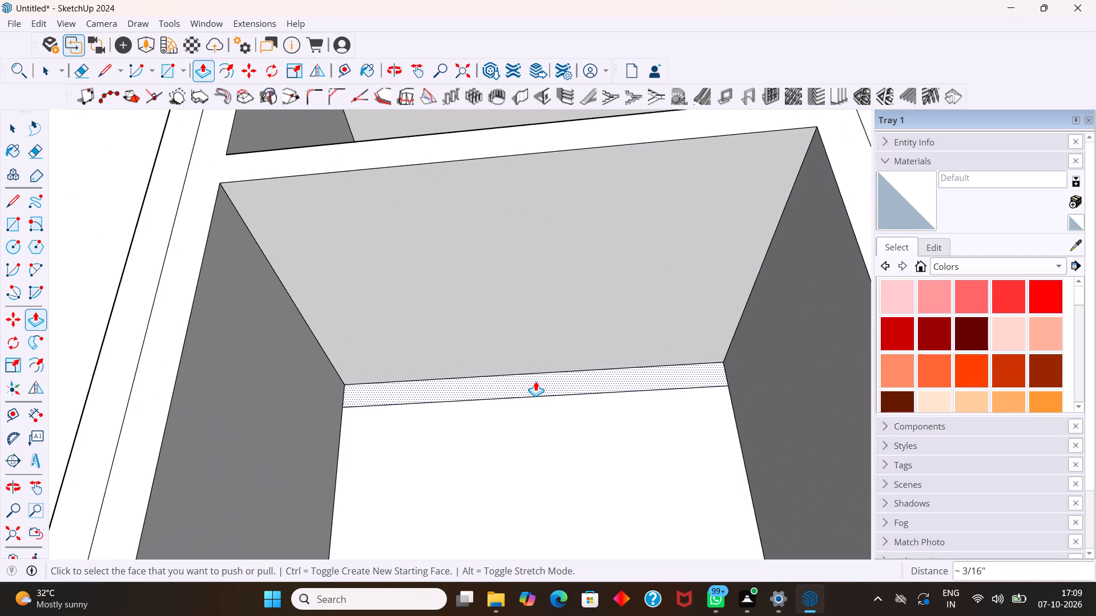
double_click(535, 381)
Draw a 1" high full-width rectangle along the top edge of the bottom compartment's back face.
scroll(541, 393, "down", 10)
scroll(572, 518, "up", 7)
scroll(569, 512, "down", 1)
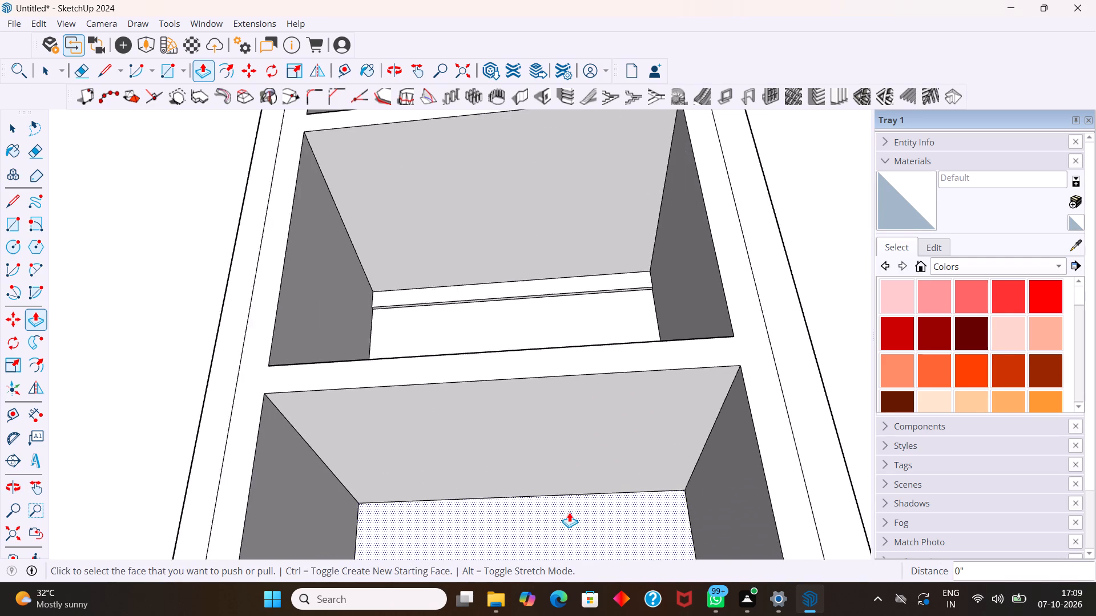
scroll(568, 497, "down", 16)
scroll(573, 505, "up", 8)
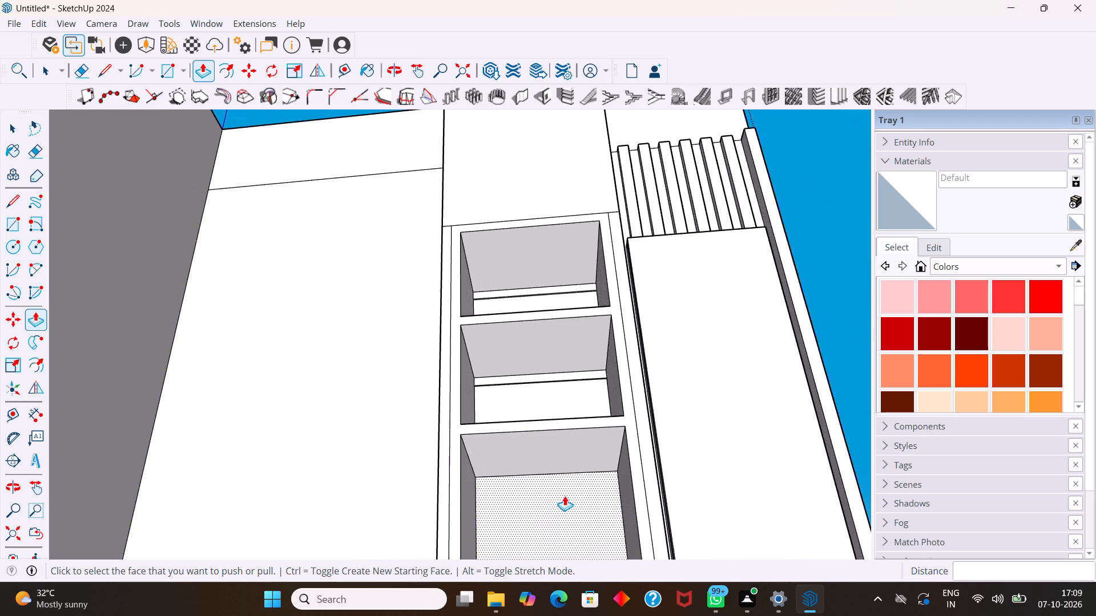
scroll(565, 496, "up", 6)
middle_click_drag(557, 478, 562, 501)
key("space")
key("r")
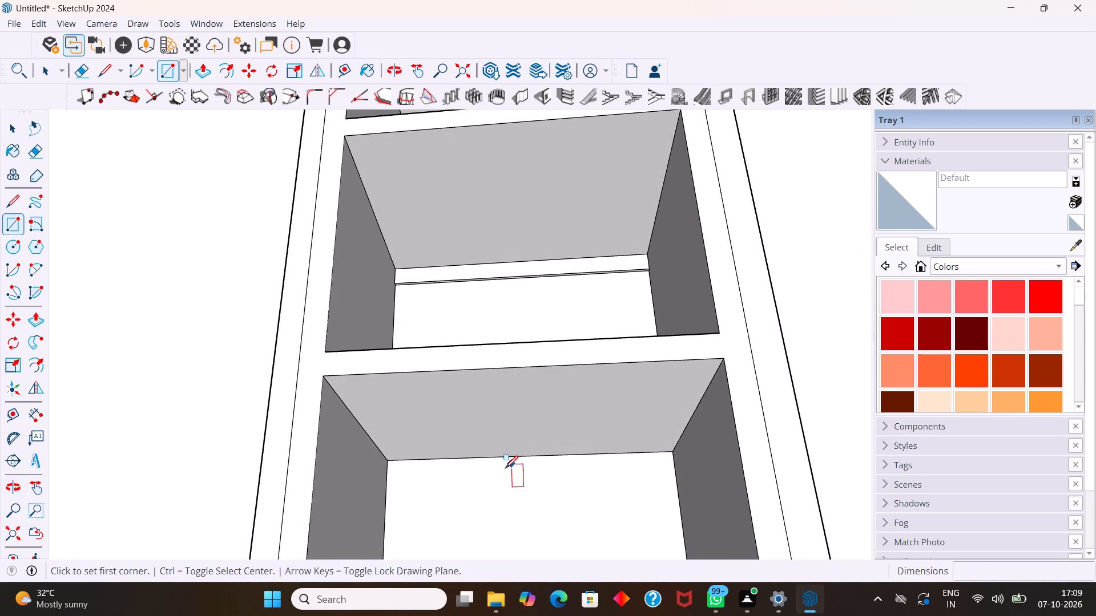
left_click(388, 467)
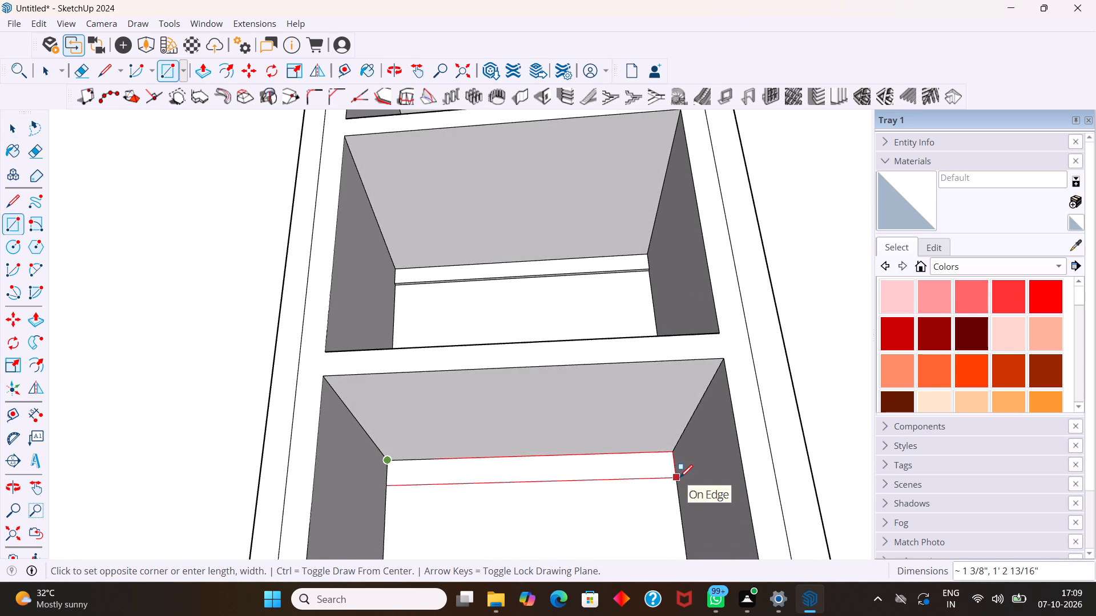
key("1")
key("Return")
key("space")
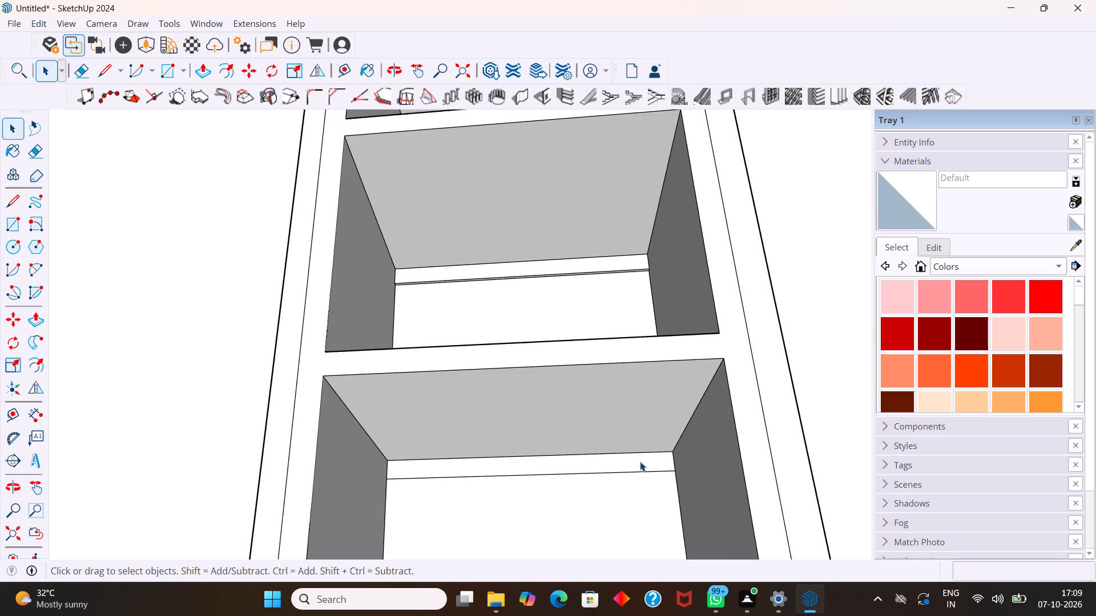
Extrude the narrow strip on the bottom compartment's back face by 0.2" with Push/Pull.
left_click(639, 460)
key("p")
left_click_drag(639, 459, 645, 448)
type("0.2")
key("Return")
key("space")
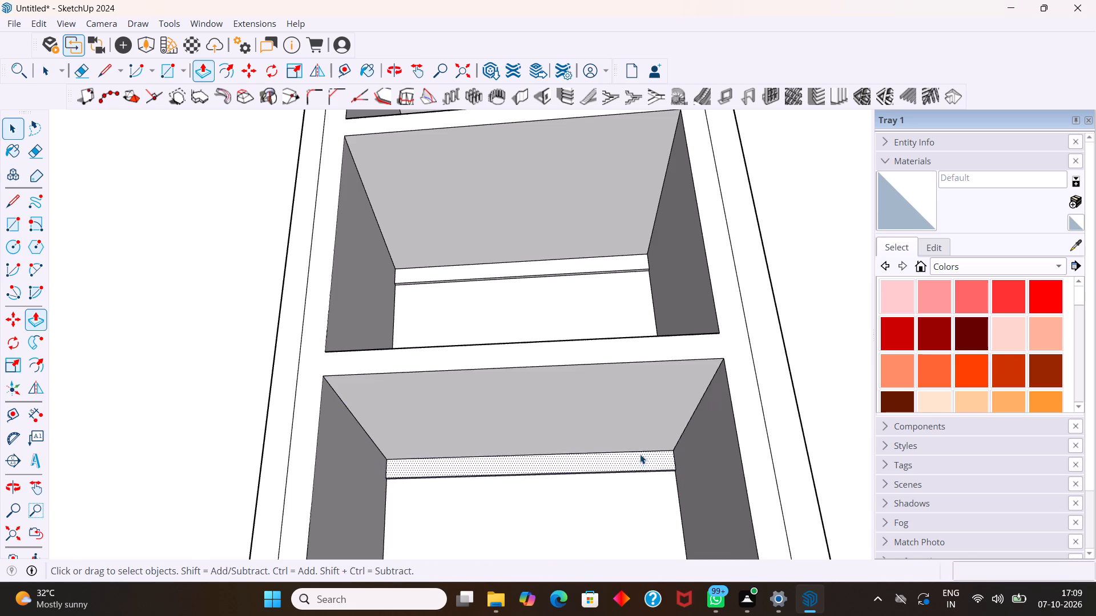
Examine the three recessed compartments and the surrounding wall from farther away.
scroll(621, 445, "down", 14)
middle_click_drag(578, 382, 581, 468)
scroll(579, 390, "down", 1)
scroll(567, 392, "up", 3)
middle_click_drag(566, 384, 545, 447)
scroll(546, 431, "down", 2)
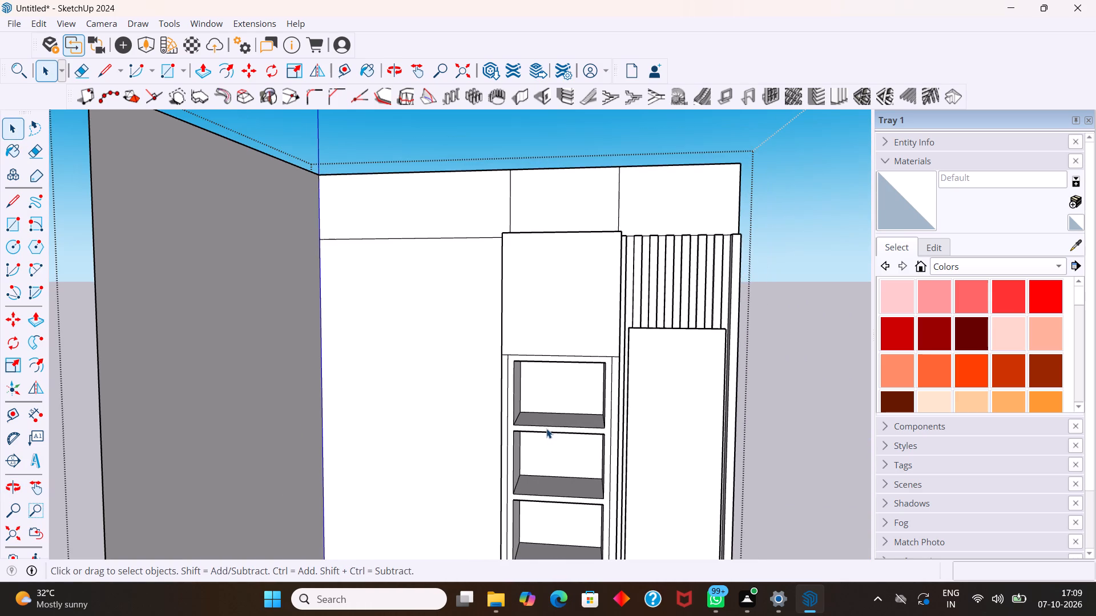
Examine the room and its detailed wall from several angles, including the niche column, the raised panel and the vertical strips.
scroll(547, 428, "down", 14)
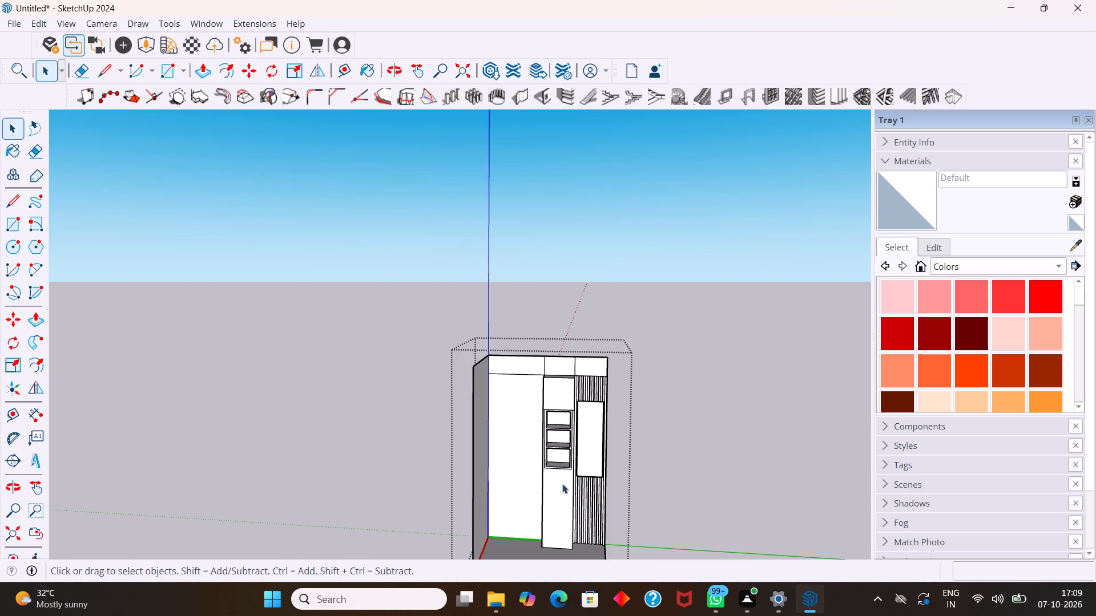
scroll(562, 514, "up", 1)
middle_click_drag(562, 514, 602, 498)
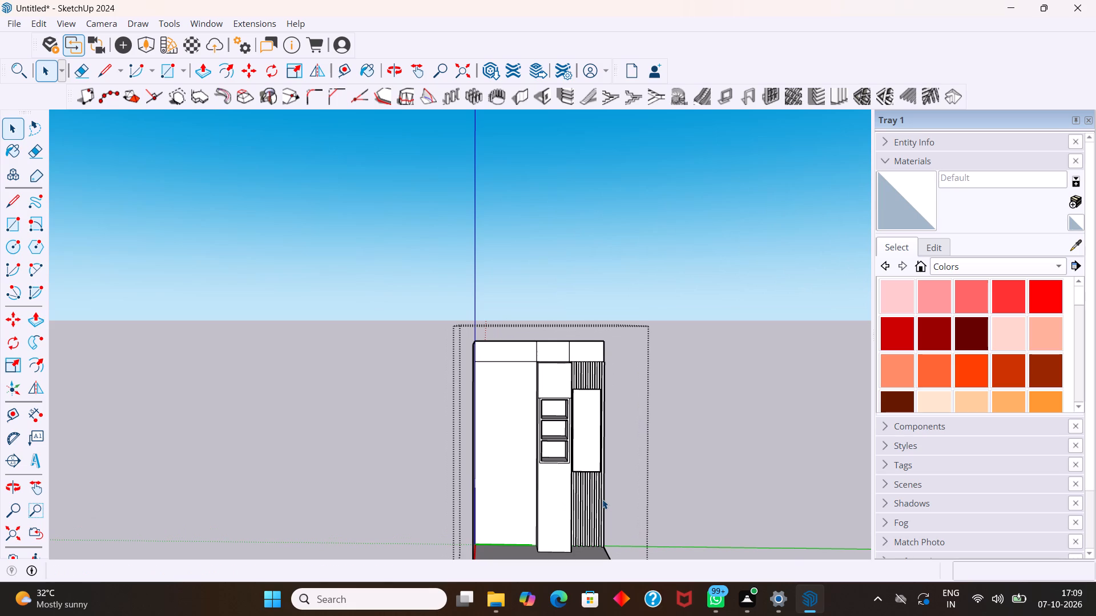
middle_click_drag(609, 524, 583, 546)
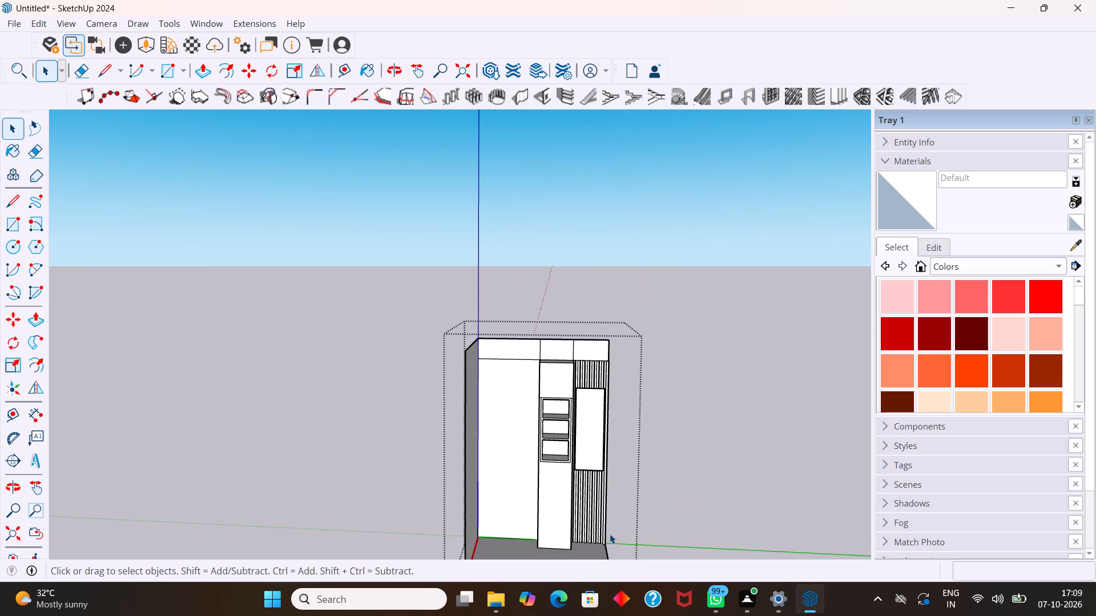
scroll(583, 528, "up", 3)
middle_click_drag(578, 503, 529, 525)
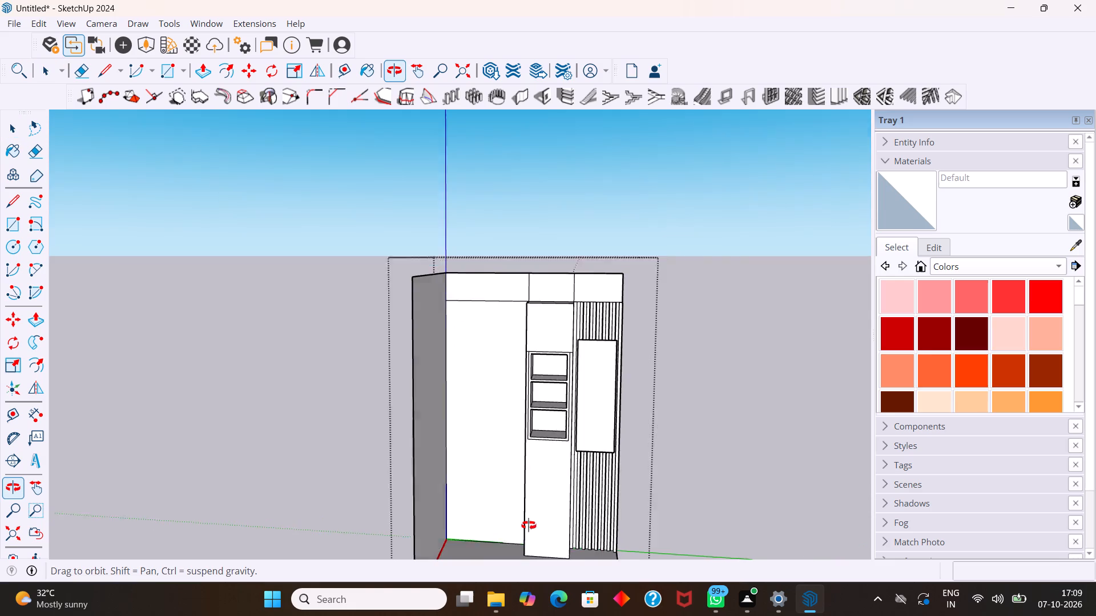
middle_click_drag(529, 525, 362, 536)
scroll(362, 536, "up", 1)
scroll(370, 519, "down", 12)
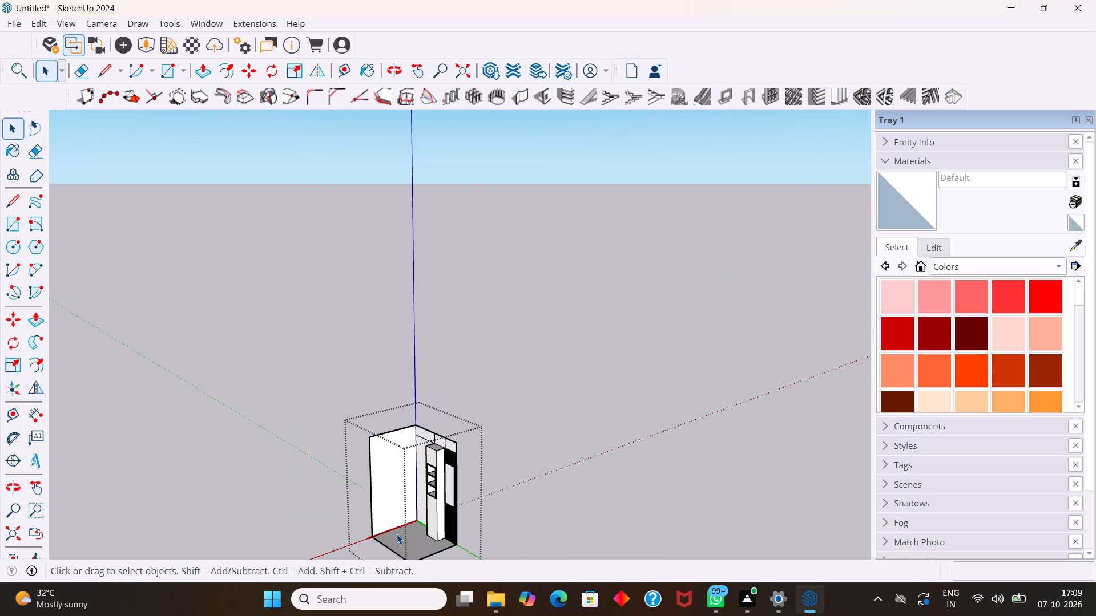
scroll(440, 534, "up", 7)
middle_click_drag(448, 521, 468, 528)
middle_click(467, 527)
middle_click(462, 525)
scroll(462, 514, "up", 6)
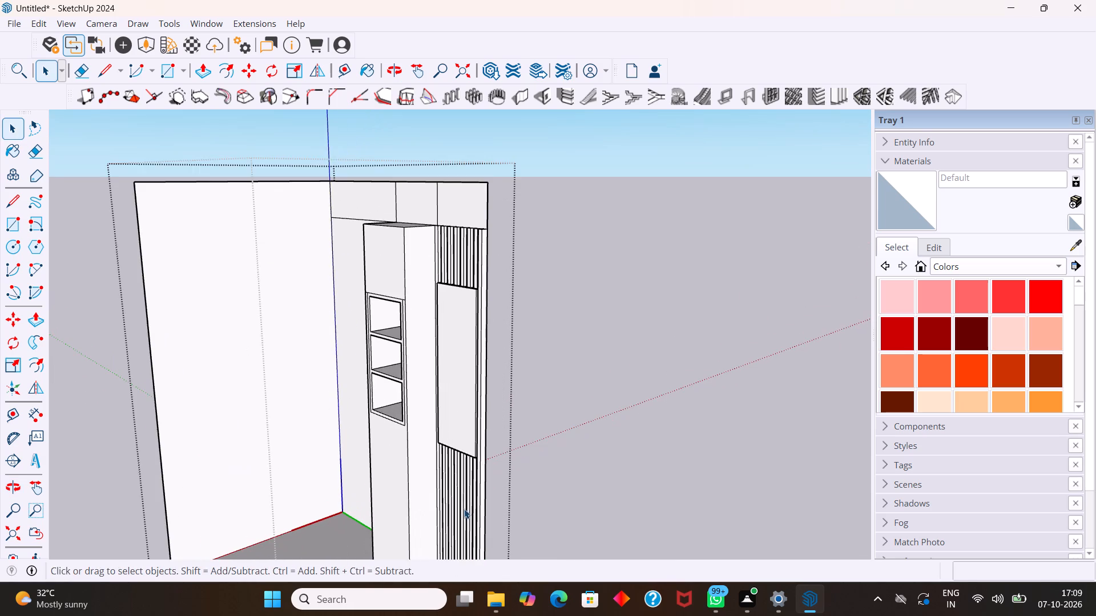
scroll(464, 509, "up", 1)
middle_click_drag(468, 504, 494, 500)
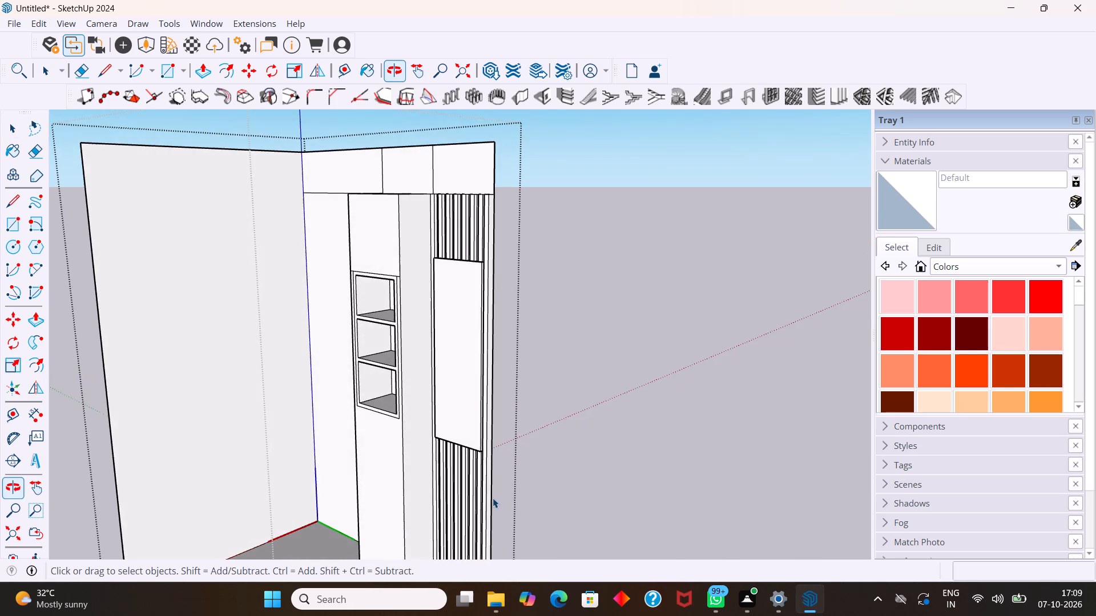
Measure the height from the floor to the raised panel's bottom corner along the lower strips with the Dimension tool.
scroll(493, 498, "down", 7)
scroll(475, 544, "up", 9)
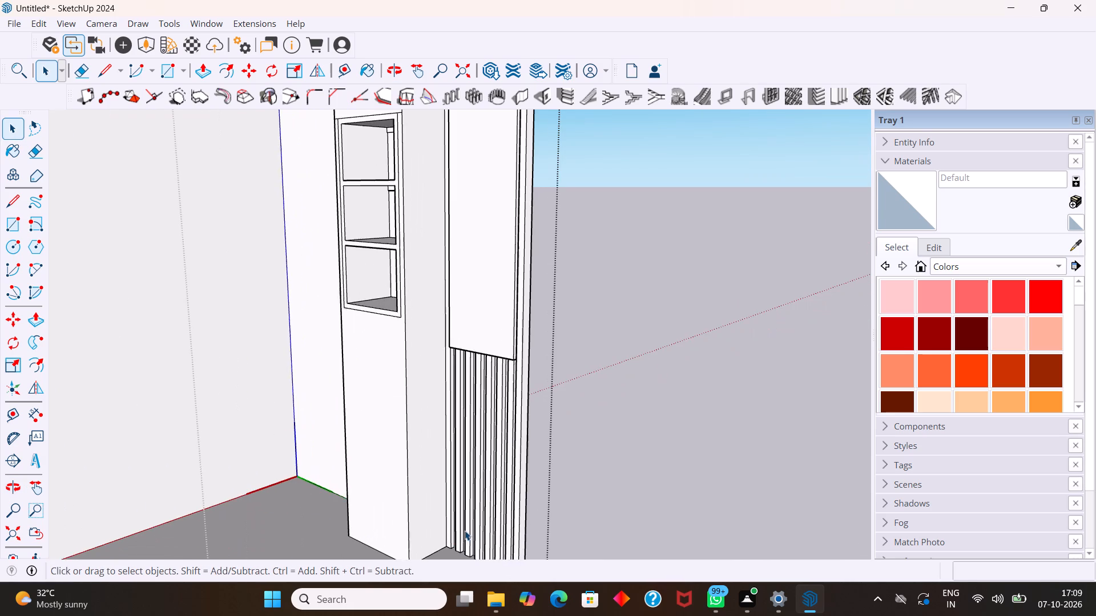
scroll(465, 529, "up", 1)
middle_click_drag(465, 526, 521, 477)
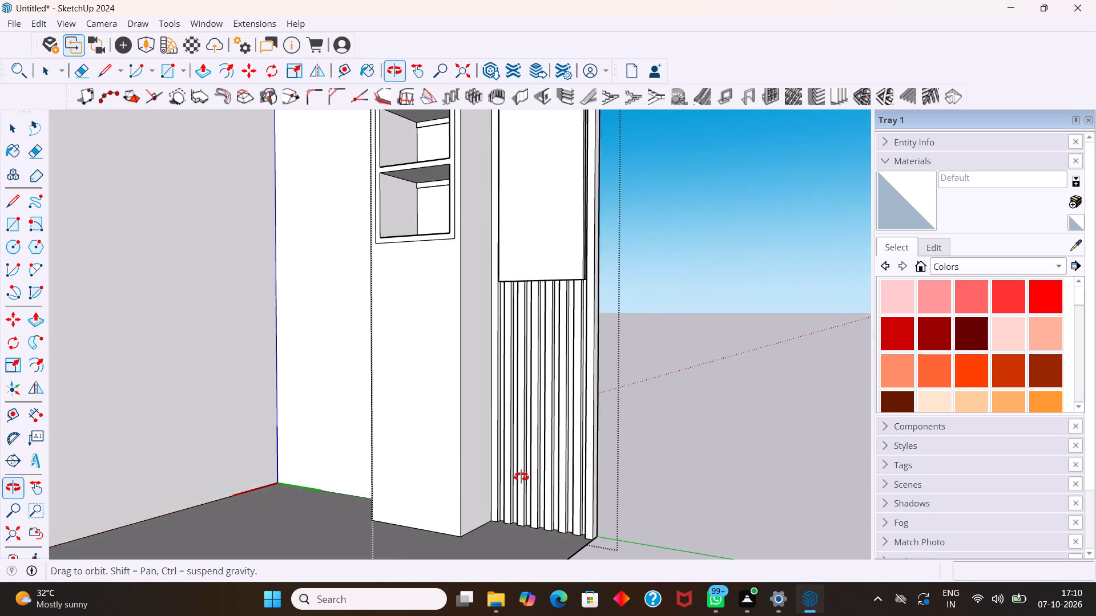
middle_click_drag(521, 477, 481, 478)
scroll(481, 478, "up", 1)
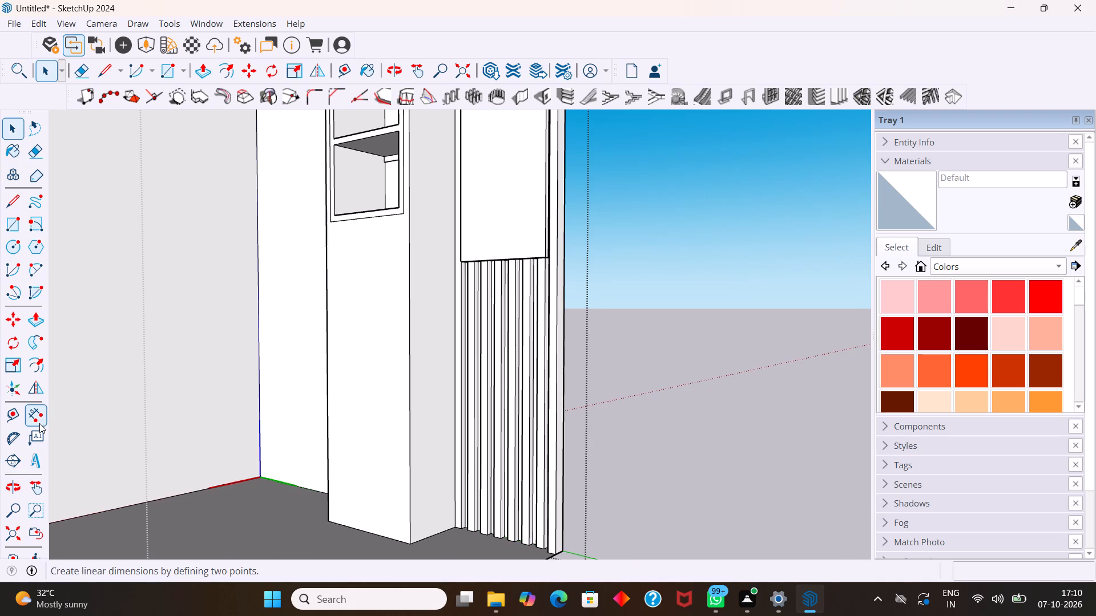
left_click(35, 415)
left_click(451, 528)
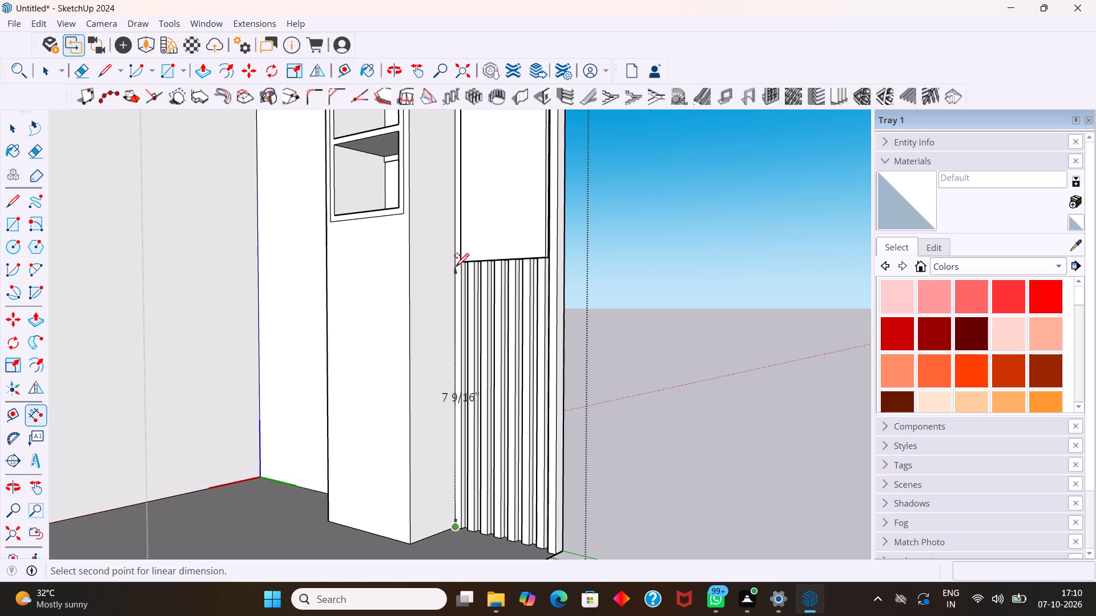
middle_click_drag(456, 265, 521, 319)
scroll(527, 311, "down", 8)
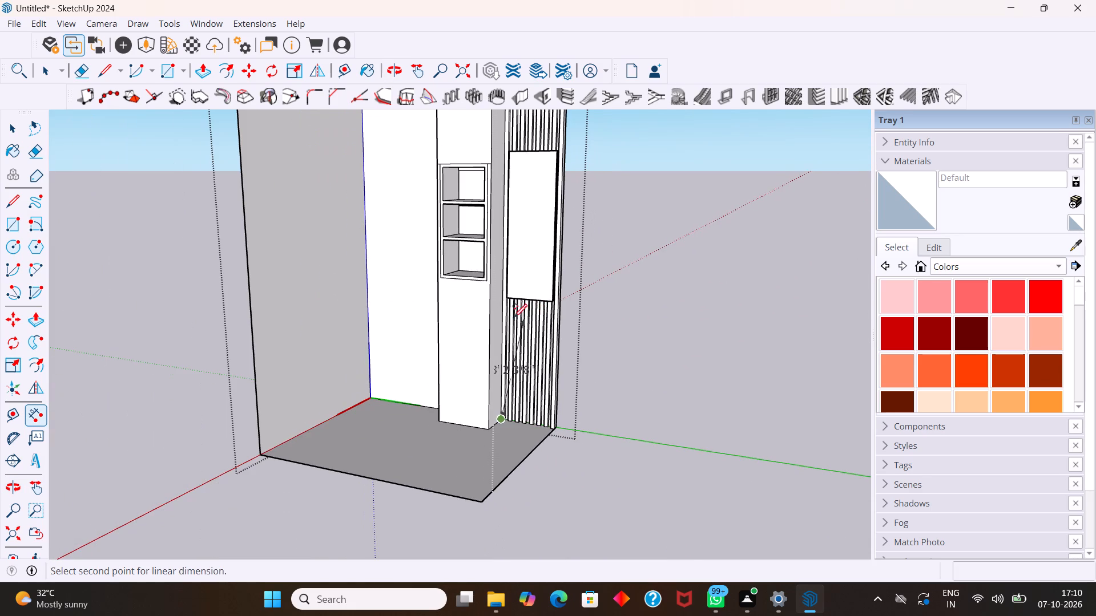
middle_click_drag(500, 309, 351, 286)
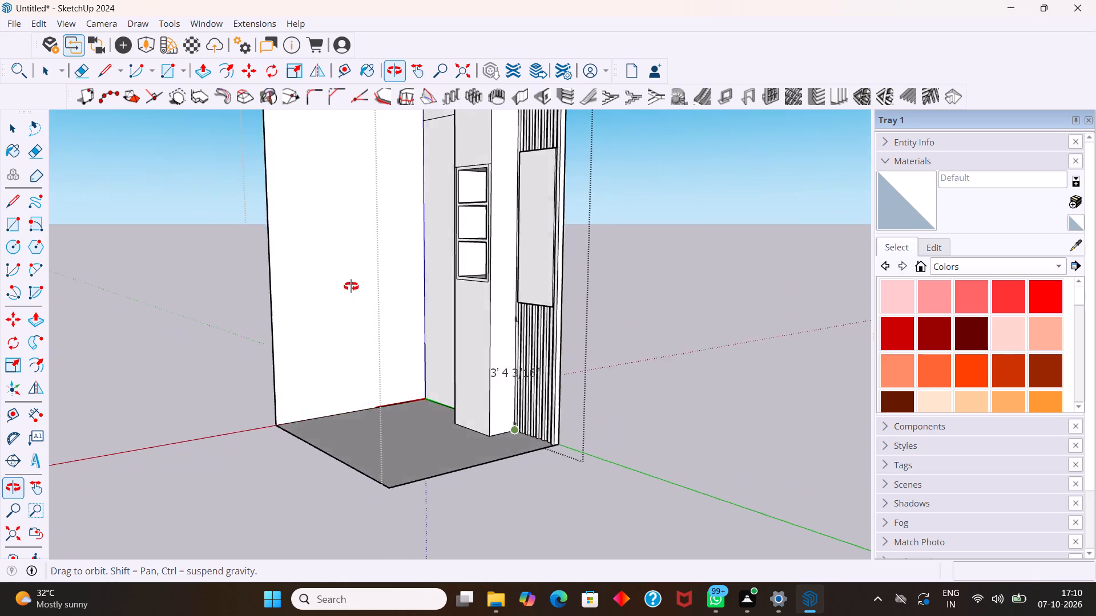
middle_click_drag(351, 286, 325, 284)
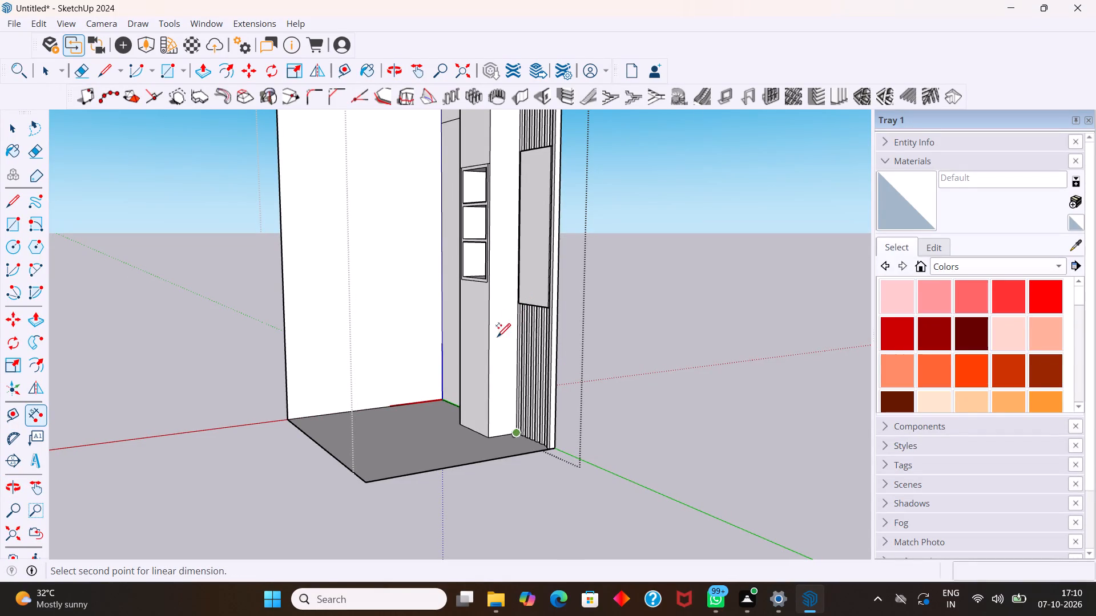
key("space")
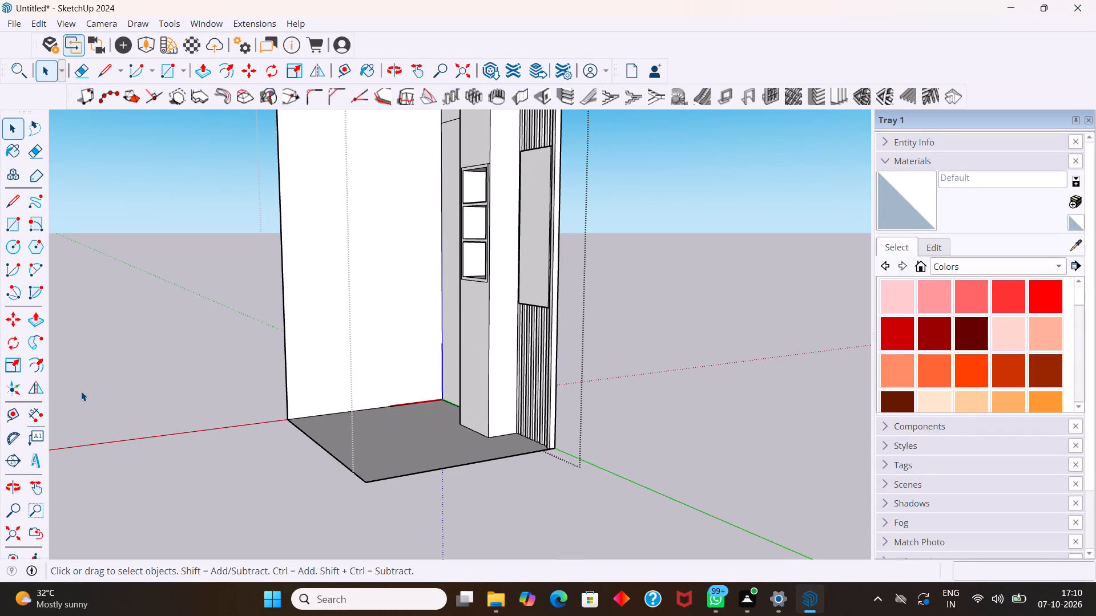
left_click(35, 417)
scroll(601, 425, "up", 1)
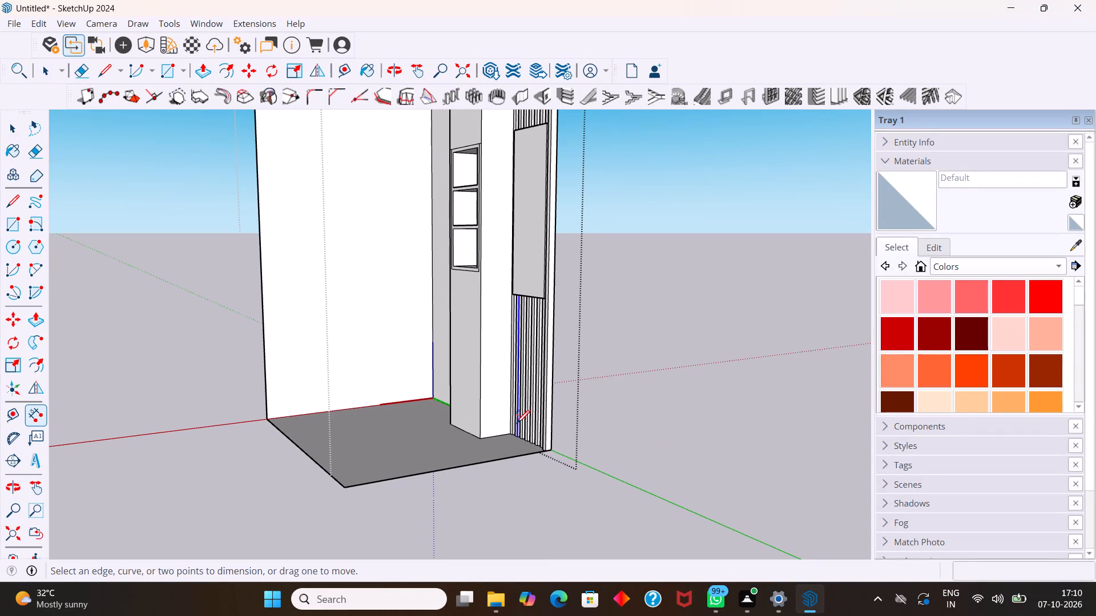
left_click(507, 429)
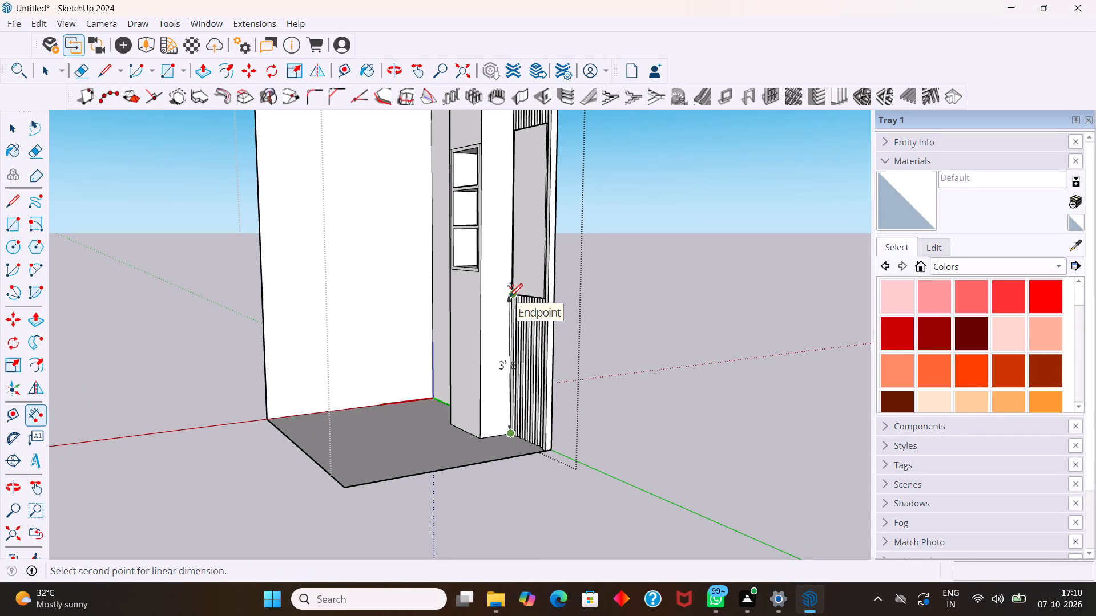
key("space")
Examine the lower vertical strips beneath the raised panel from the front, from their floor line up to the panel.
middle_click_drag(507, 327, 521, 336)
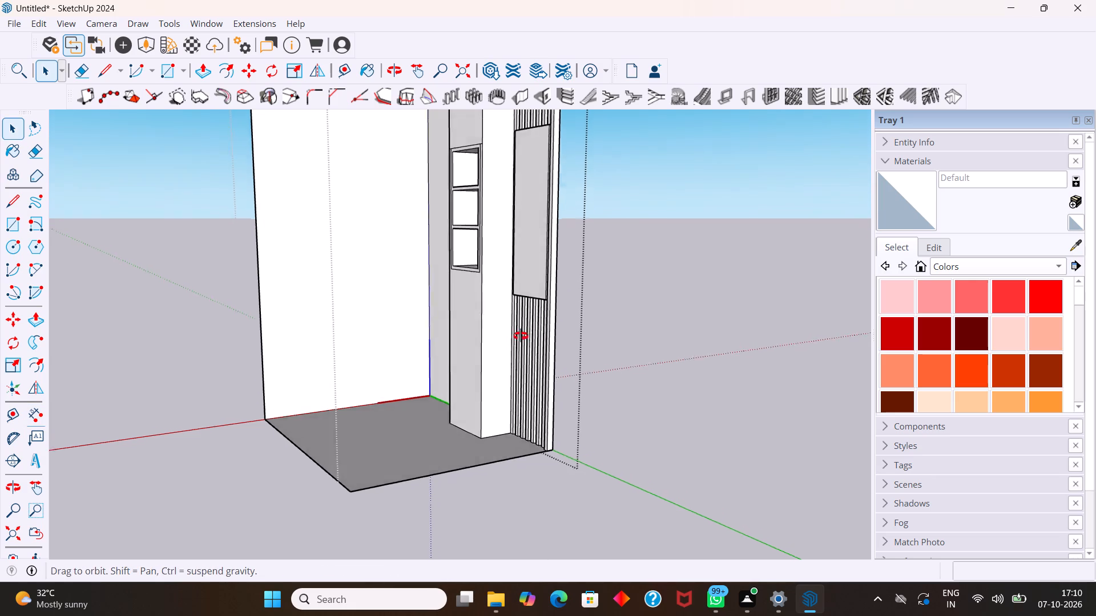
middle_click_drag(521, 336, 577, 356)
scroll(578, 358, "up", 2)
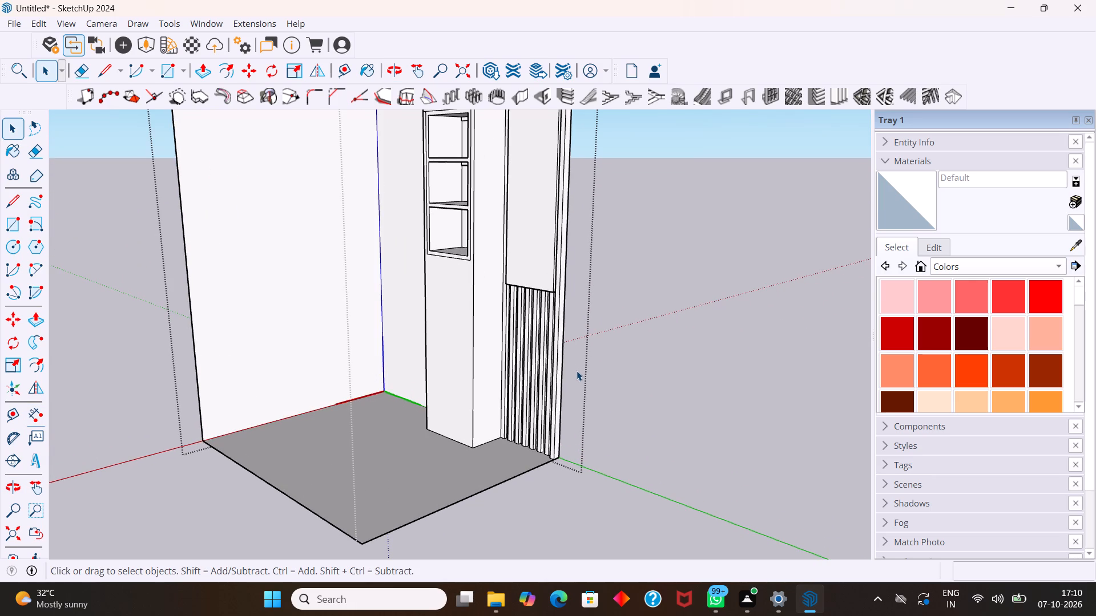
middle_click_drag(578, 376, 751, 387)
scroll(587, 360, "up", 5)
scroll(541, 341, "up", 7)
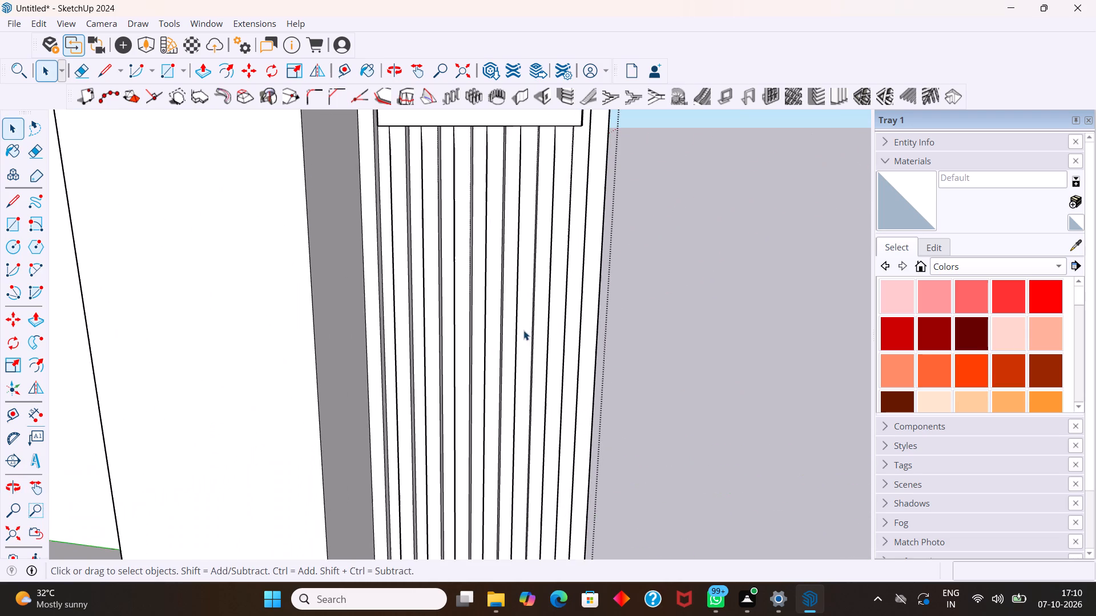
middle_click_drag(522, 330, 525, 364)
scroll(529, 350, "down", 5)
middle_click_drag(535, 335, 566, 295)
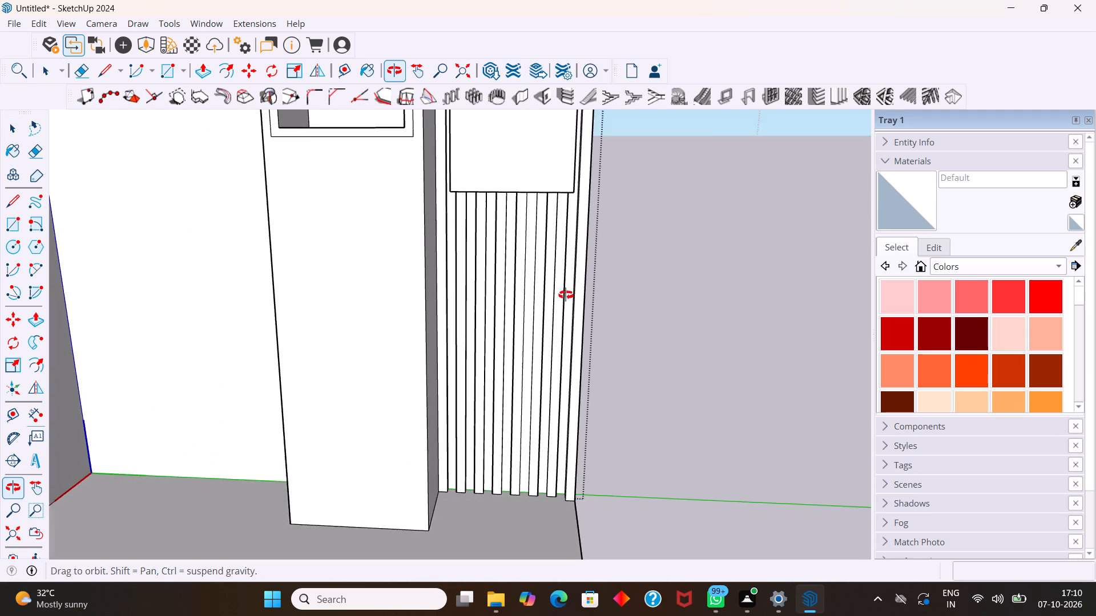
middle_click_drag(566, 295, 562, 285)
middle_click_drag(557, 275, 537, 144)
scroll(491, 160, "up", 5)
middle_click_drag(472, 171, 472, 164)
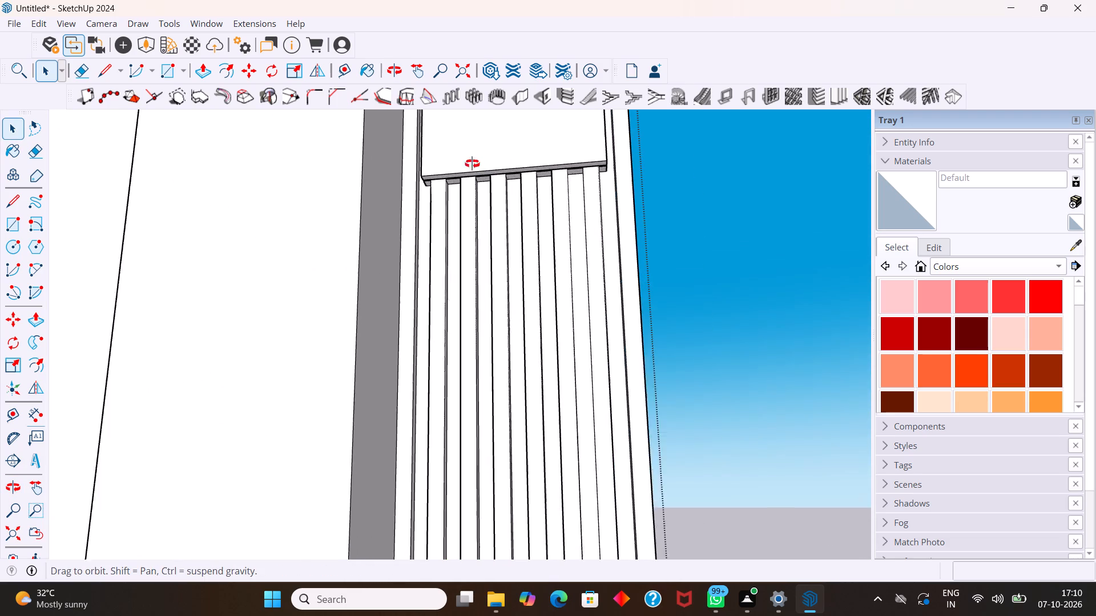
middle_click_drag(472, 164, 466, 115)
Inspect the raised panel's underside where it meets the vertical strips up close, and select its bottom front edge.
scroll(467, 124, "up", 1)
scroll(486, 177, "up", 8)
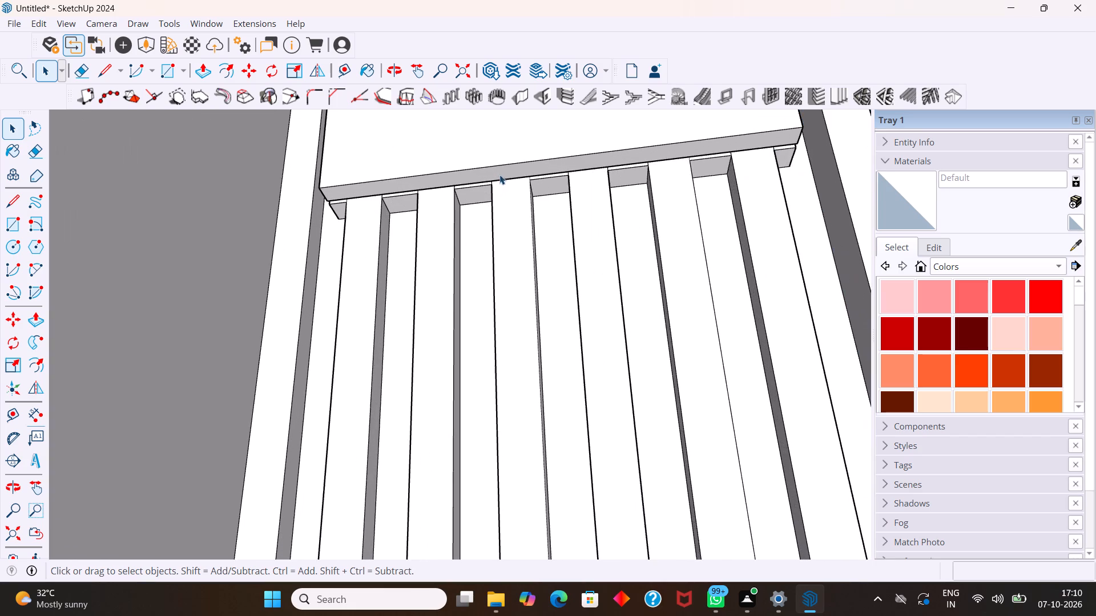
scroll(499, 174, "up", 5)
middle_click_drag(501, 171, 478, 100)
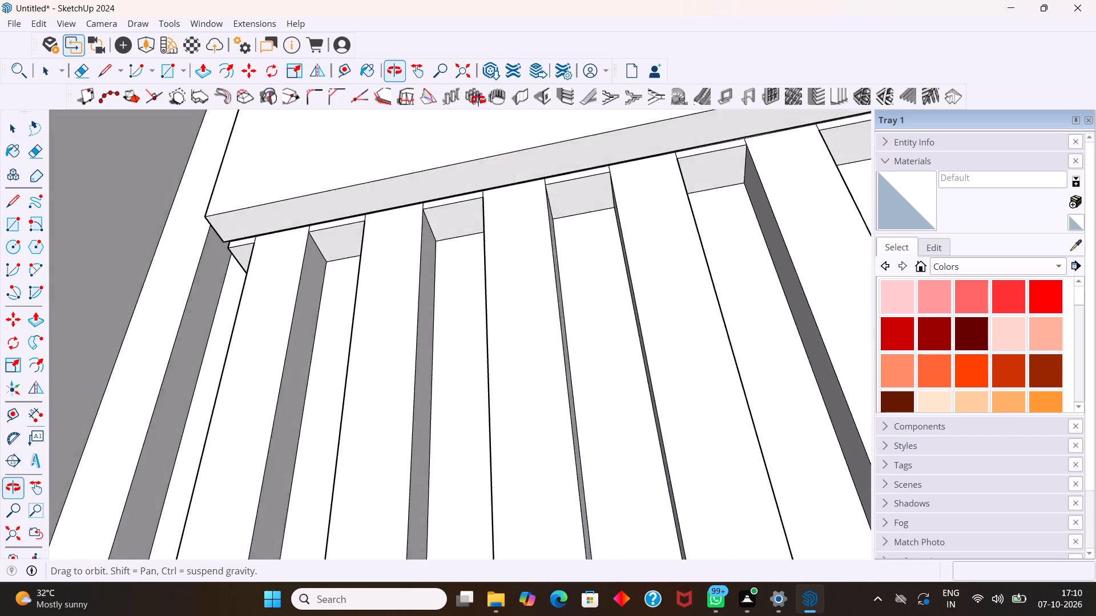
middle_click_drag(478, 100, 416, 194)
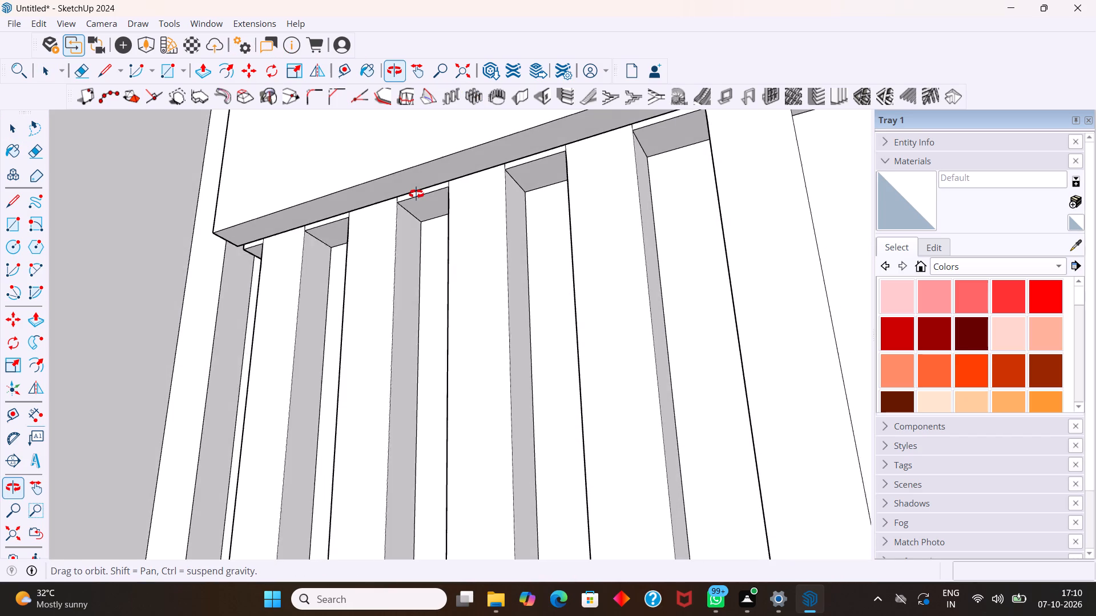
middle_click_drag(416, 194, 418, 195)
left_click(441, 159)
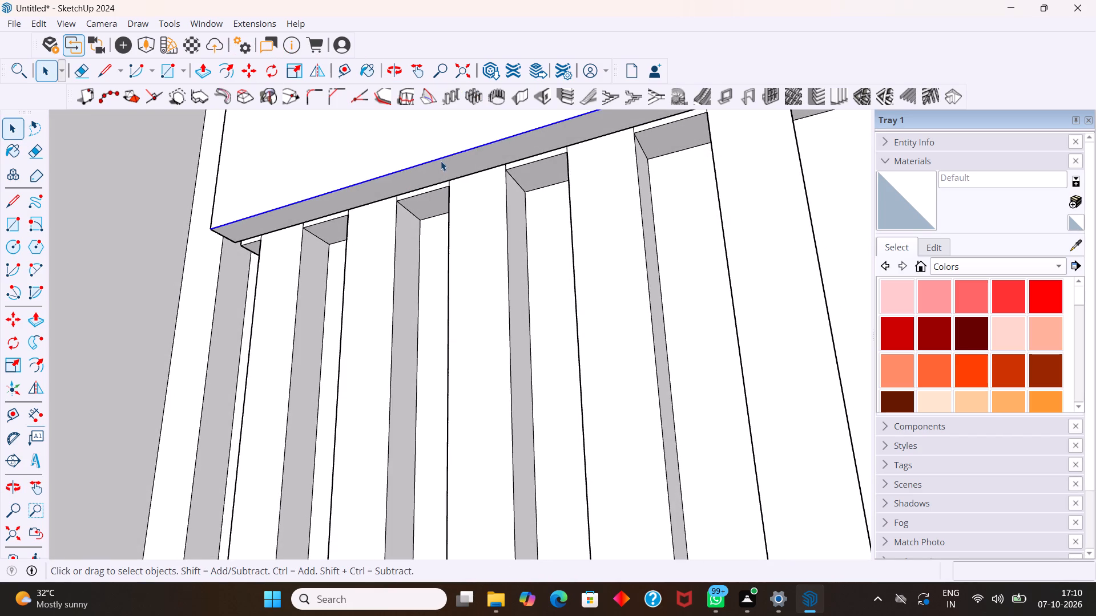
key("space")
Examine the lower strip section, the niche column's base and the floor slab from farther away and from below.
scroll(445, 174, "down", 8)
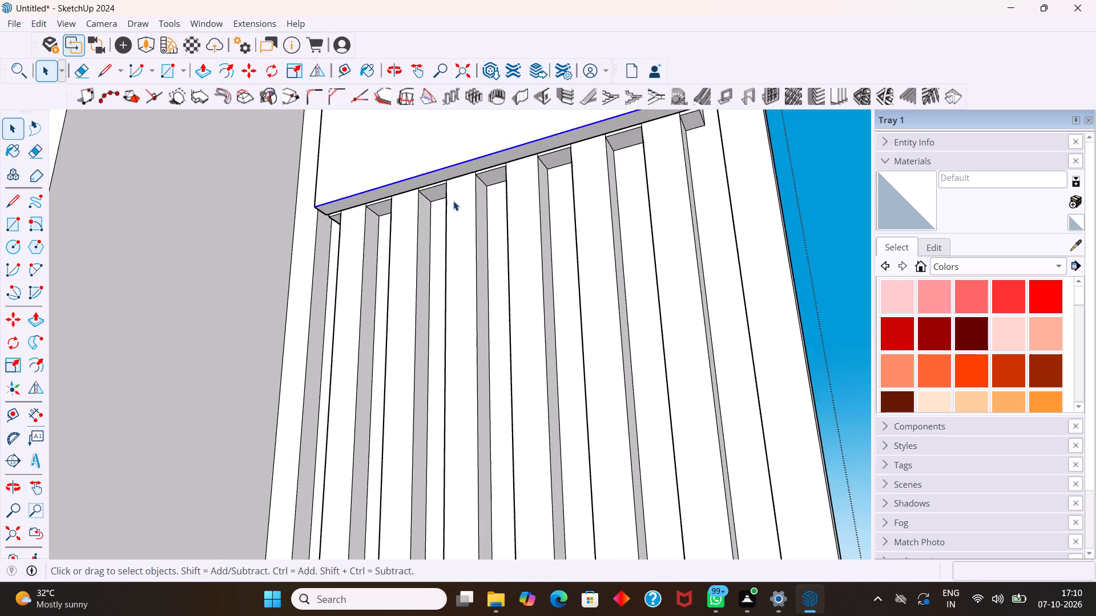
scroll(453, 201, "down", 7)
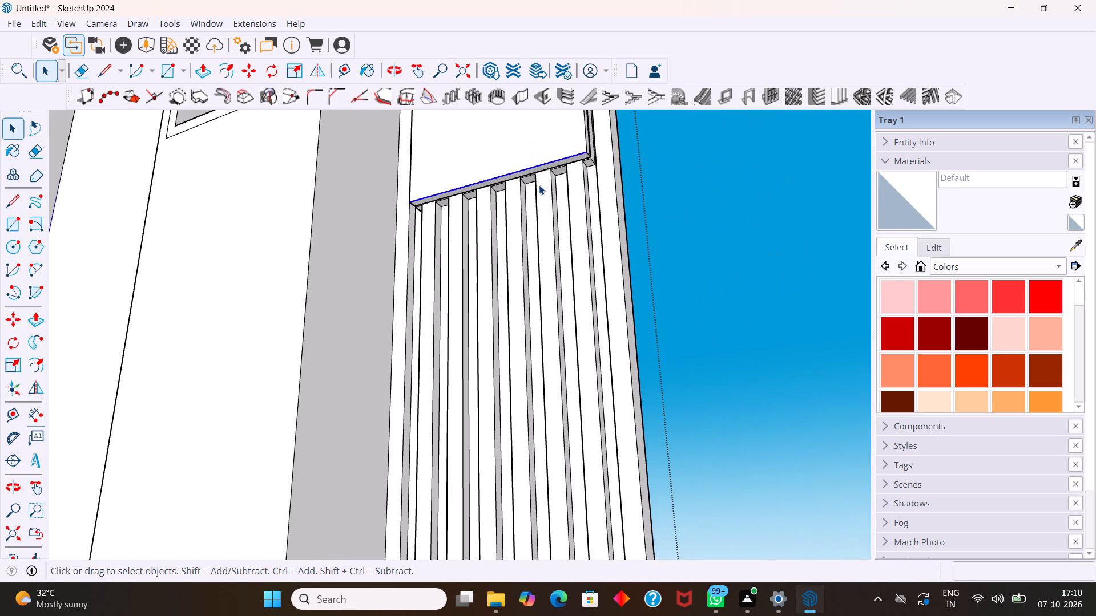
scroll(637, 221, "down", 6)
middle_click_drag(718, 216, 734, 232)
scroll(688, 196, "down", 5)
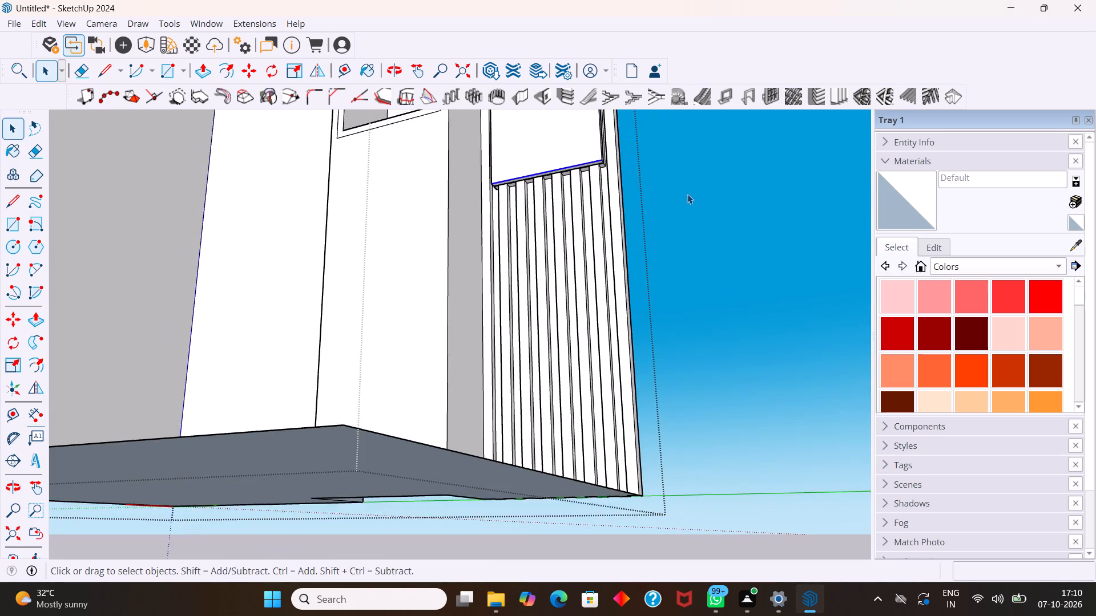
scroll(687, 194, "down", 4)
middle_click_drag(687, 194, 732, 210)
scroll(719, 195, "down", 9)
scroll(681, 157, "up", 7)
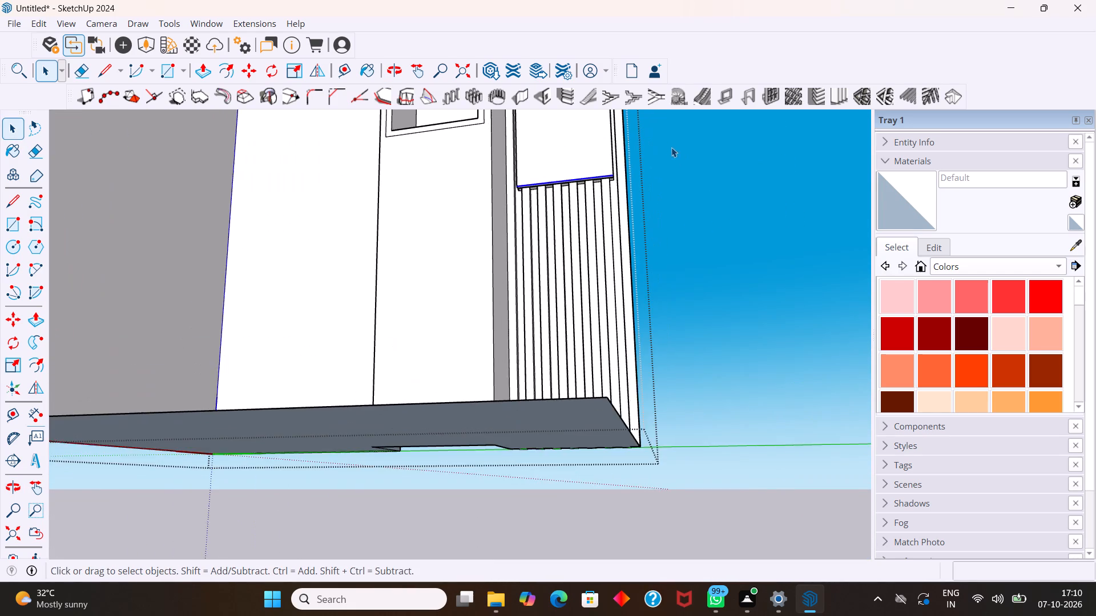
scroll(673, 144, "up", 3)
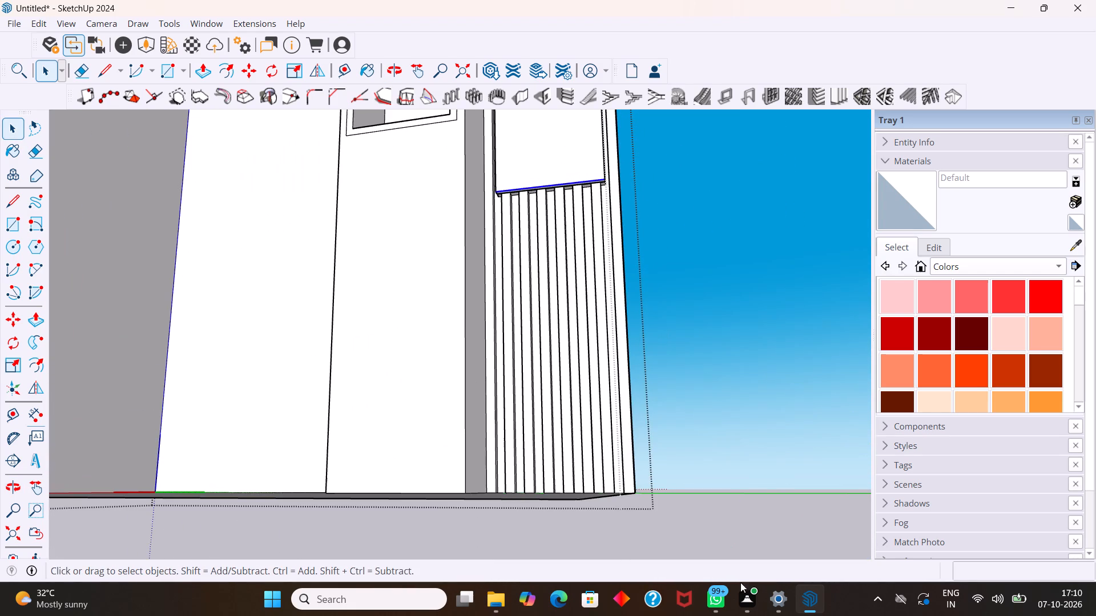
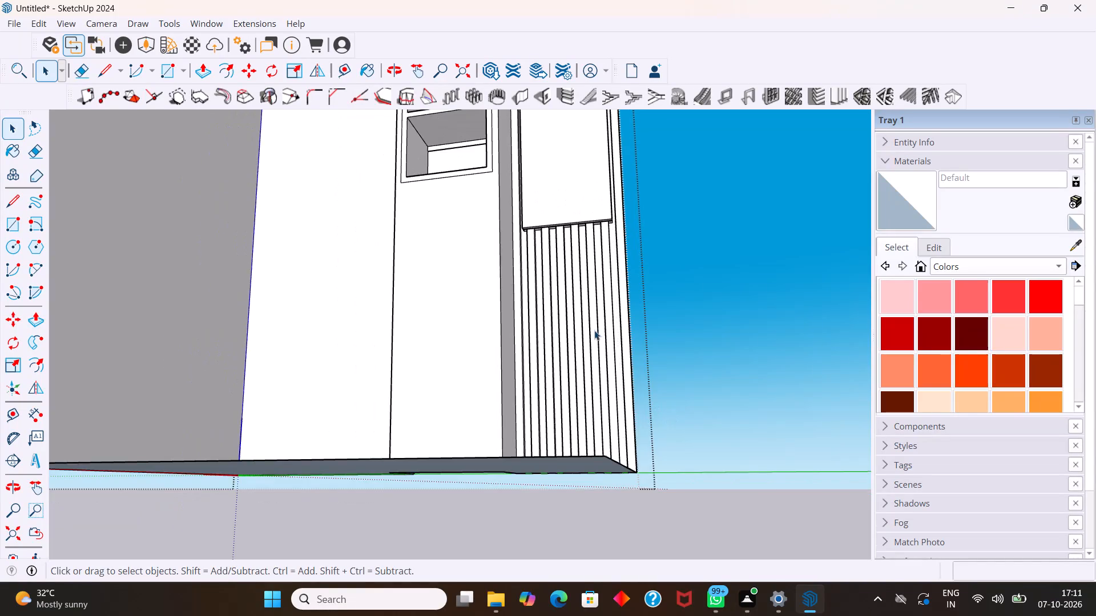
Copy the raised panel's bottom front edge 12" straight down in front of the lower vertical strips.
scroll(581, 290, "up", 4)
middle_click_drag(557, 257, 632, 356)
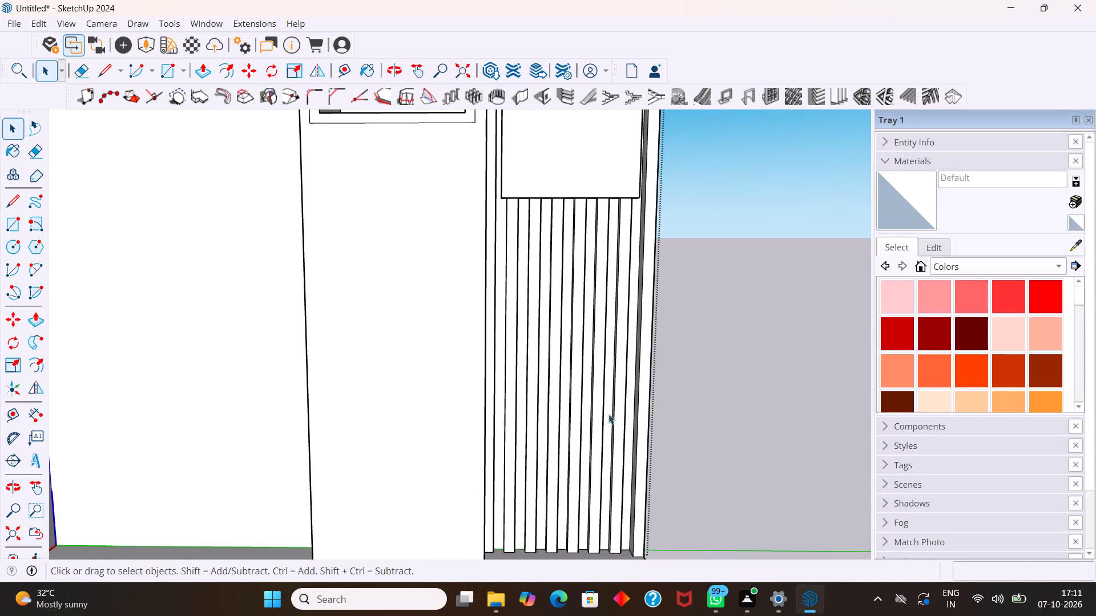
scroll(601, 471, "up", 1)
middle_click(607, 484)
scroll(603, 468, "down", 2)
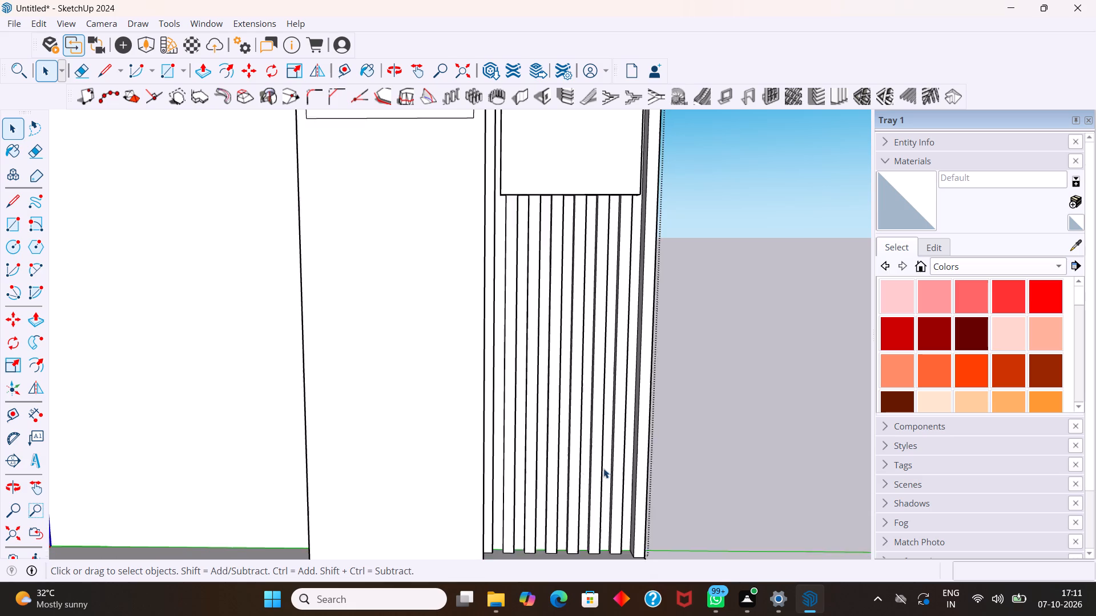
scroll(603, 468, "down", 7)
scroll(590, 427, "up", 1)
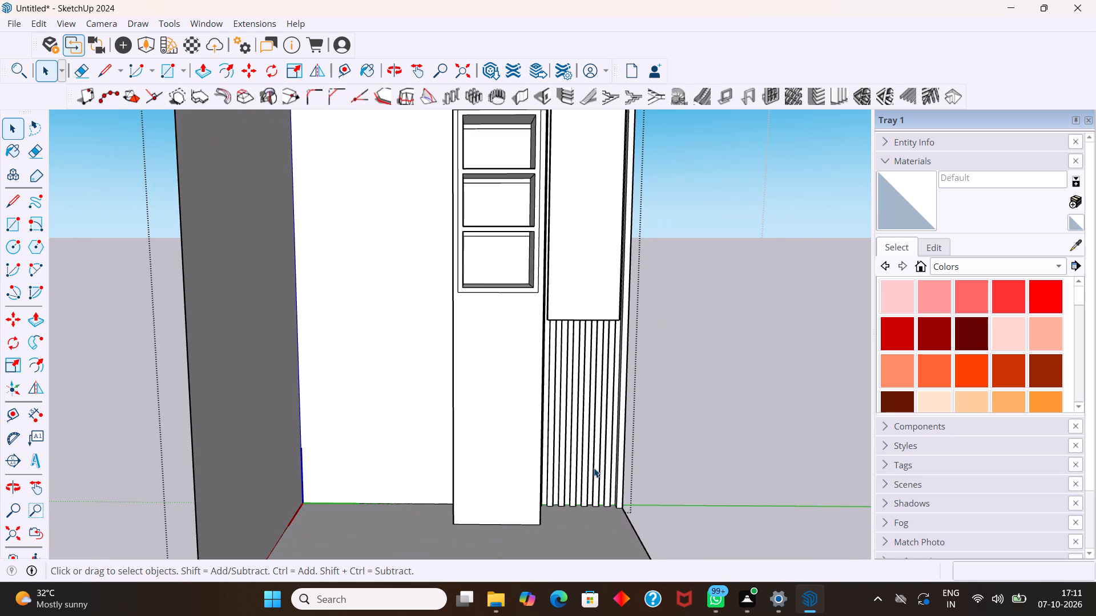
scroll(593, 466, "up", 3)
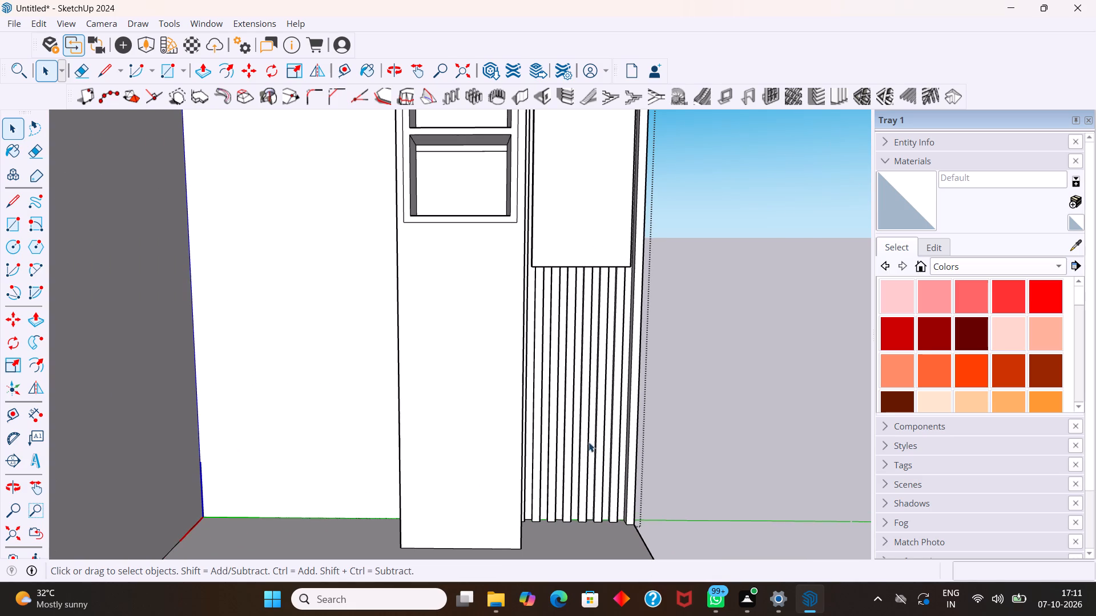
scroll(581, 382, "up", 2)
left_click(575, 239)
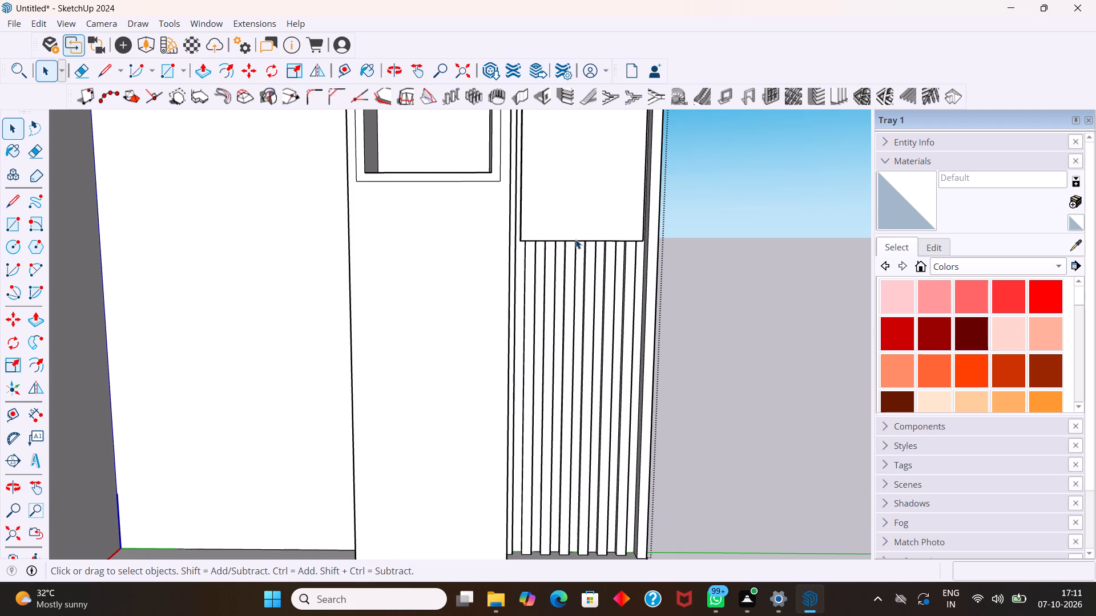
key("m")
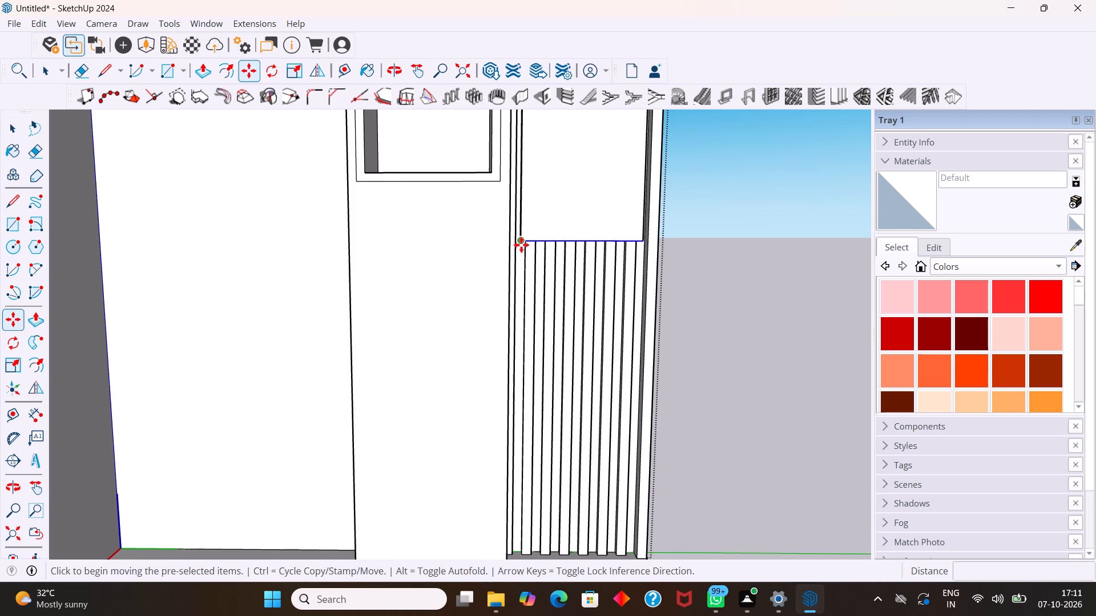
left_click(521, 244)
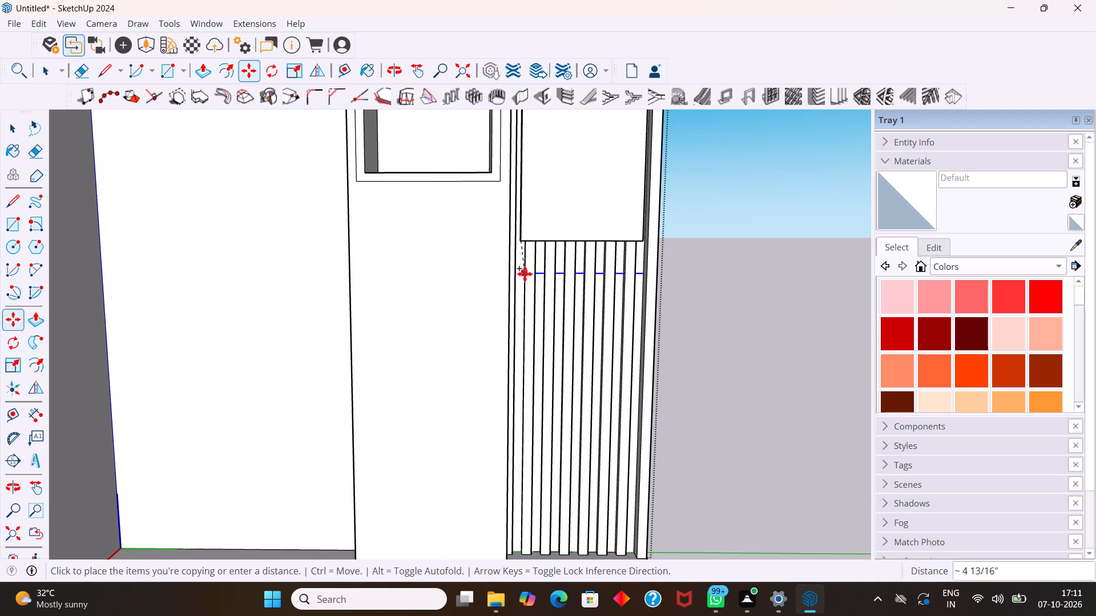
scroll(539, 303, "up", 5)
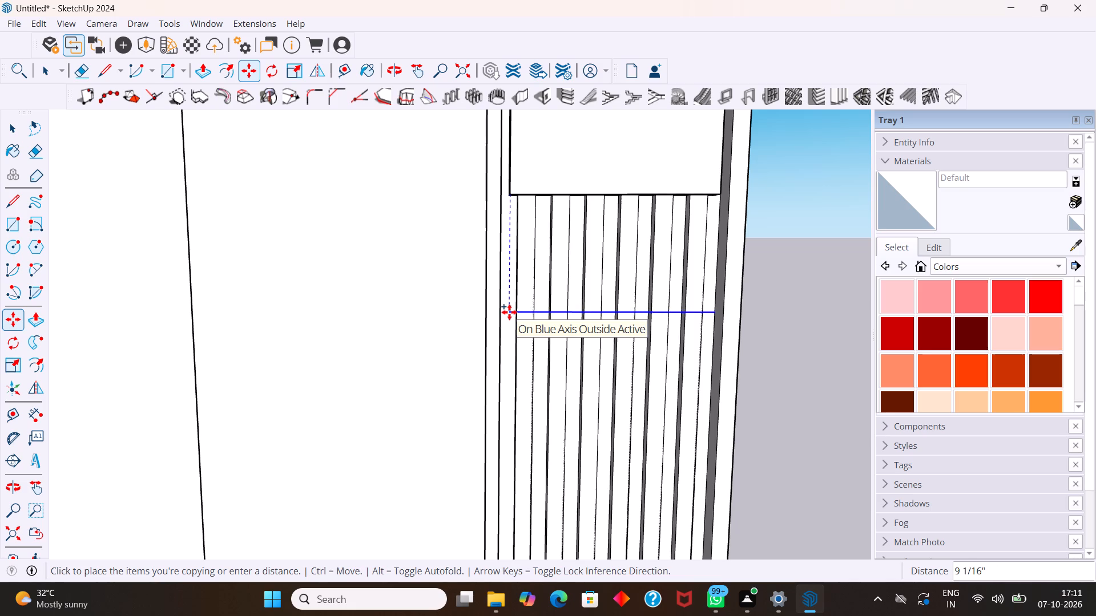
type("12")
key("Return")
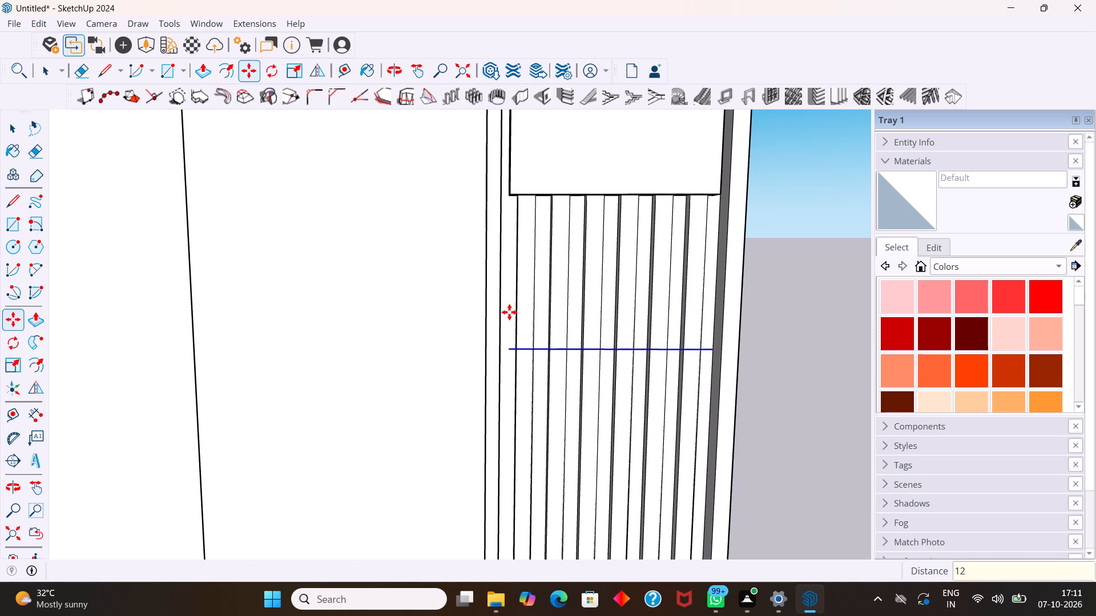
Copy the new horizontal line another 1' straight down along the lower strips.
middle_click_drag(501, 310, 471, 302)
scroll(483, 298, "down", 9)
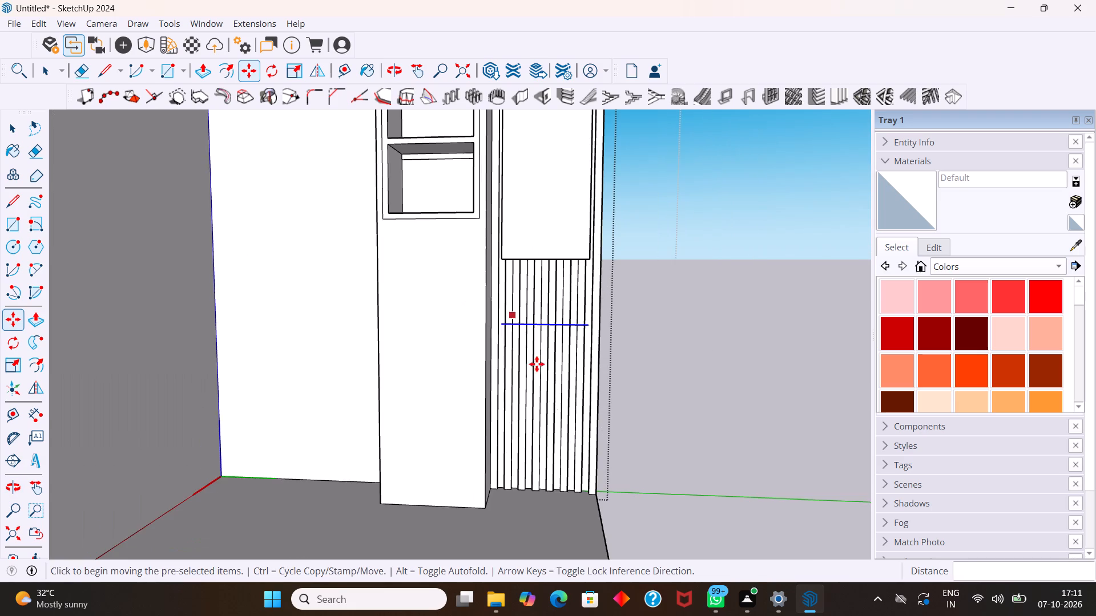
scroll(567, 500, "up", 3)
middle_click_drag(564, 504, 593, 493)
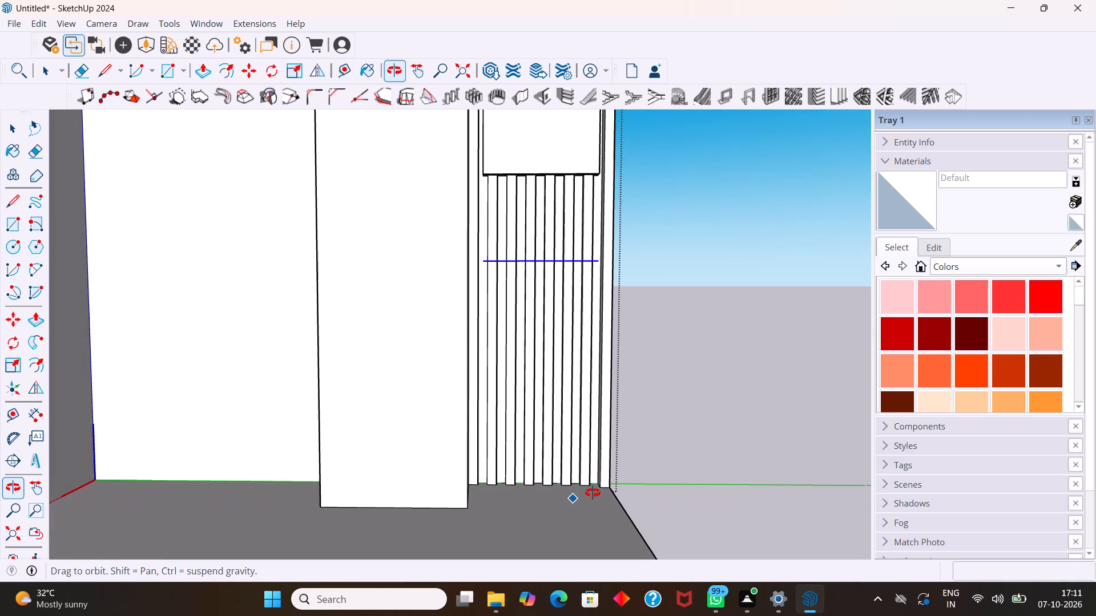
middle_click_drag(593, 493, 603, 504)
middle_click(603, 504)
middle_click(603, 505)
scroll(570, 472, "up", 2)
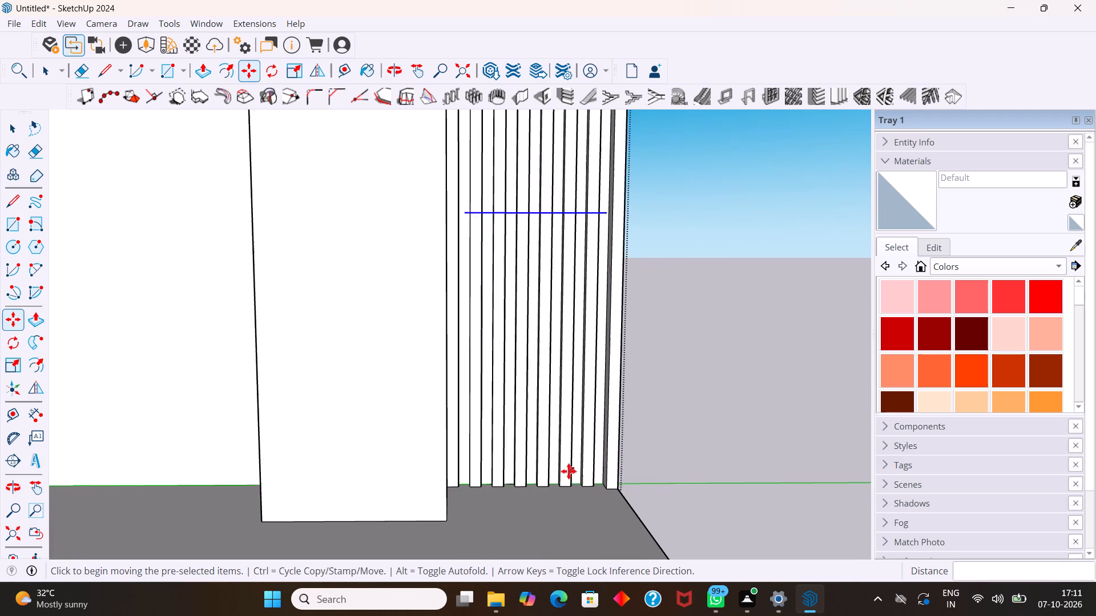
scroll(569, 471, "up", 1)
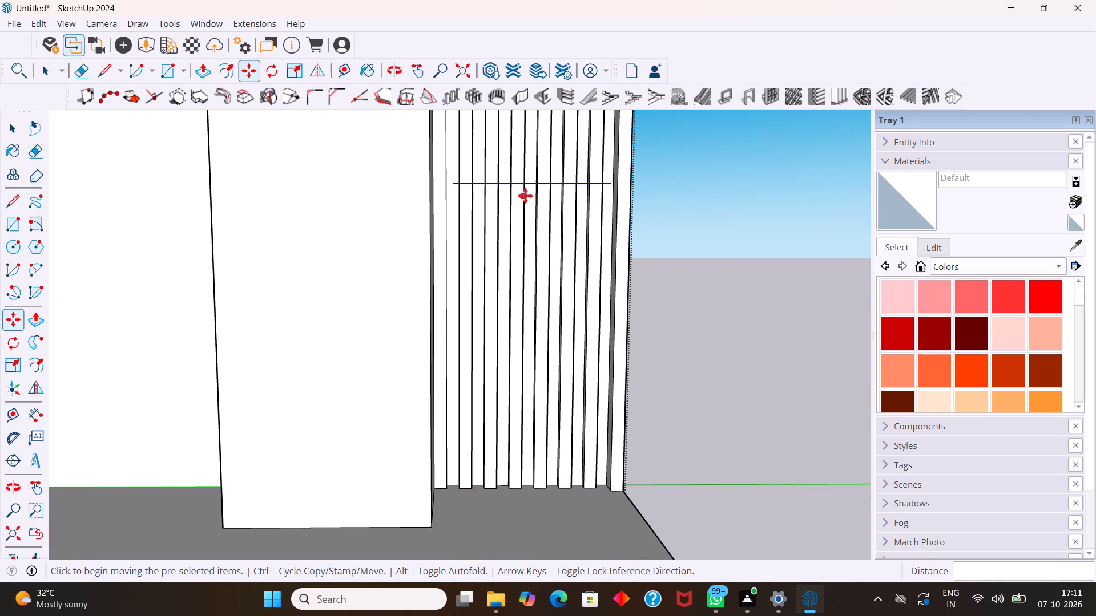
left_click(519, 183)
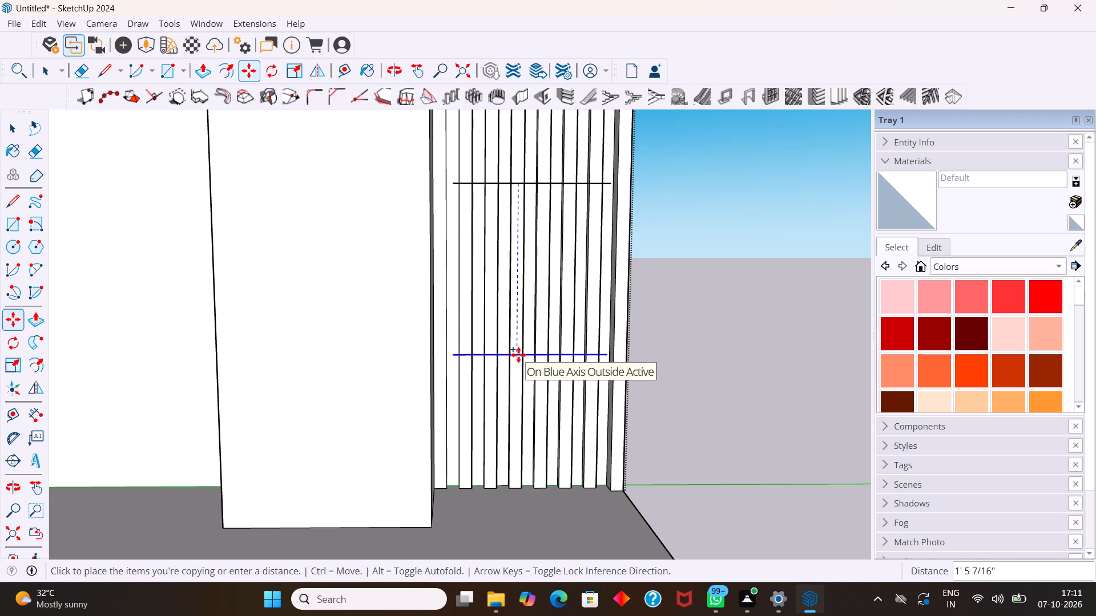
type("1'")
key("Return")
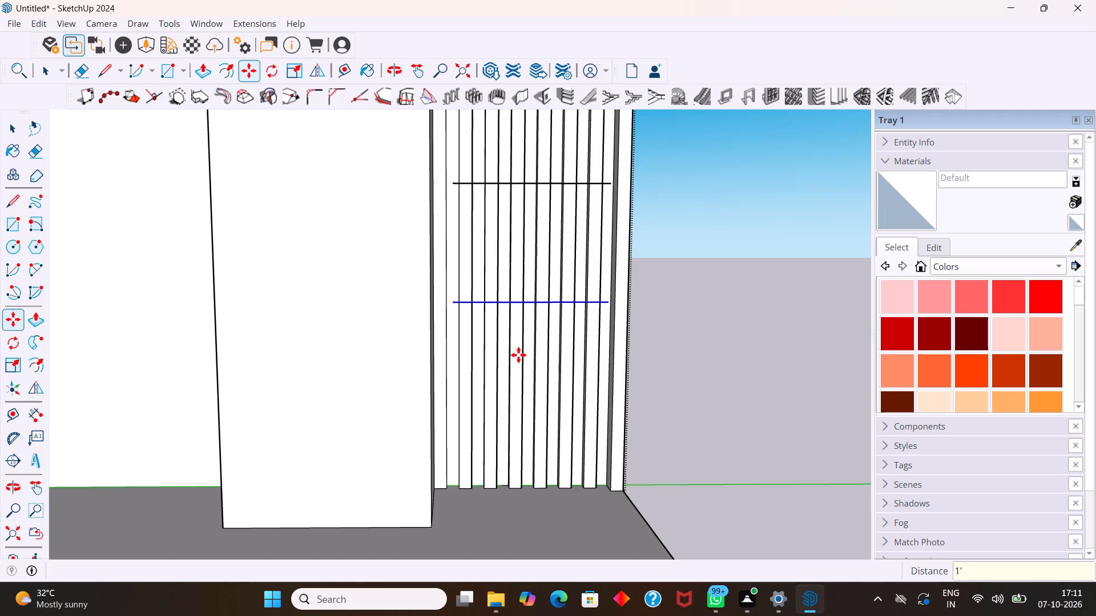
key("space")
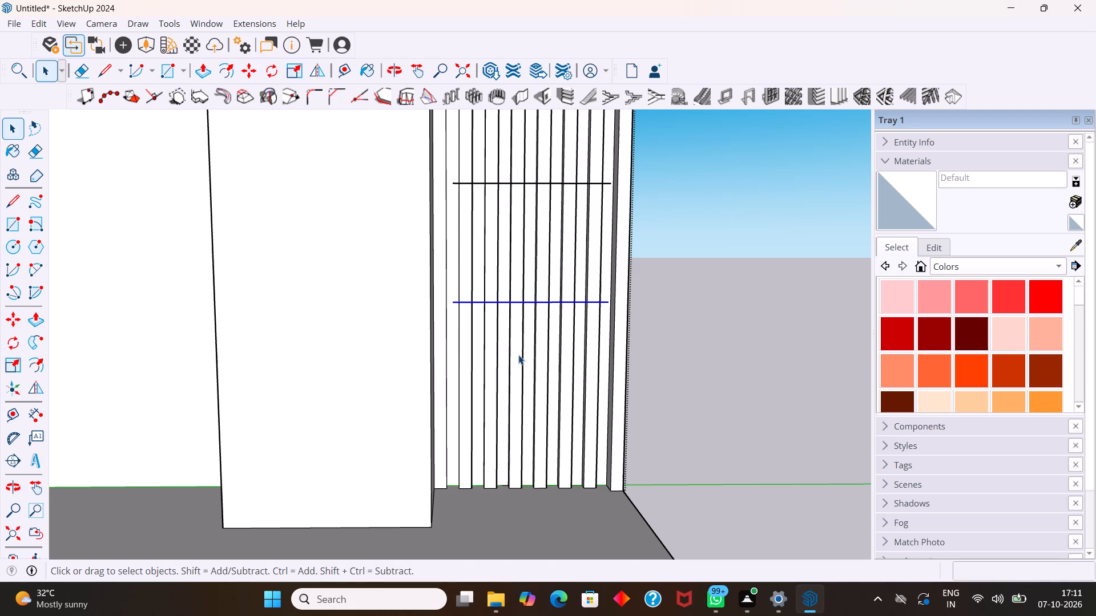
Deselect the copied line and examine both horizontal lines against the lower strips from several angles.
middle_click_drag(531, 344, 478, 615)
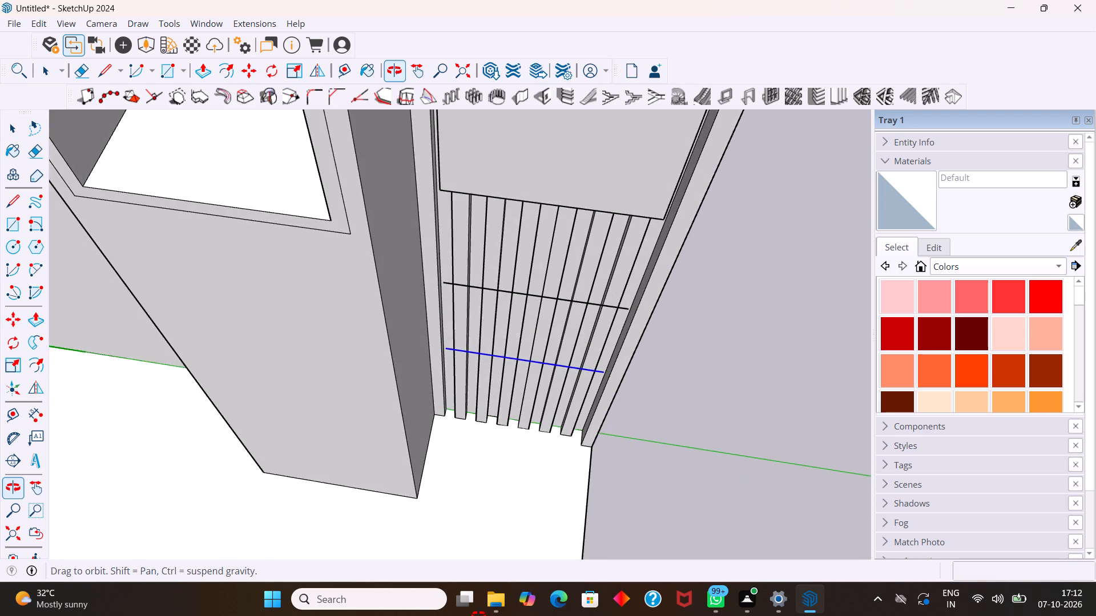
middle_click_drag(478, 615, 476, 597)
scroll(504, 380, "up", 7)
middle_click_drag(499, 320, 493, 369)
scroll(493, 365, "down", 9)
middle_click_drag(494, 383, 514, 313)
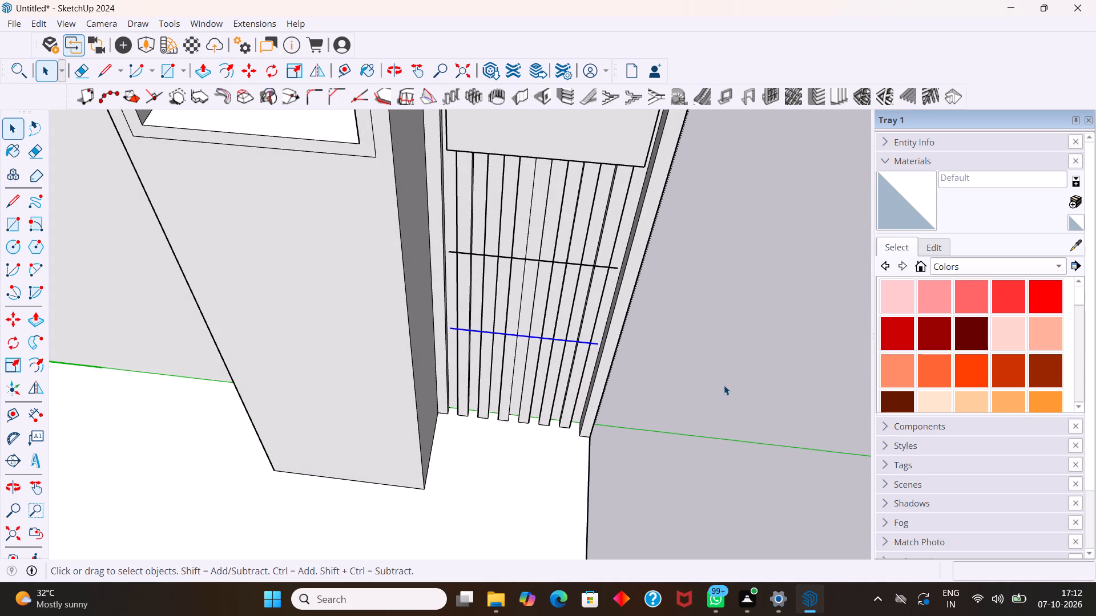
left_click(724, 385)
scroll(568, 354, "up", 3)
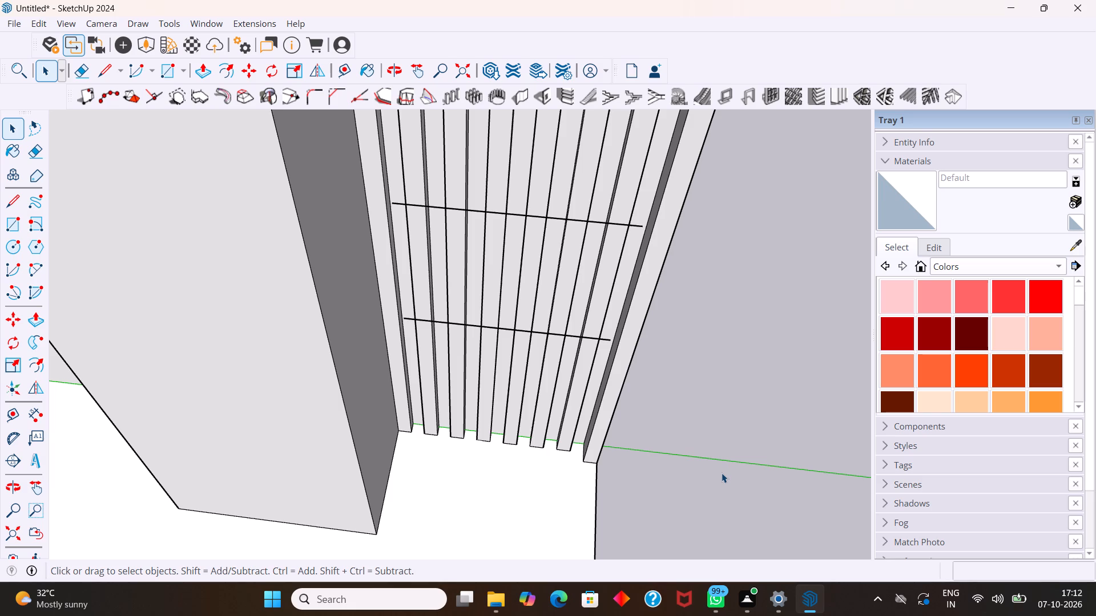
scroll(722, 473, "down", 7)
scroll(793, 445, "down", 4)
middle_click_drag(750, 431, 715, 400)
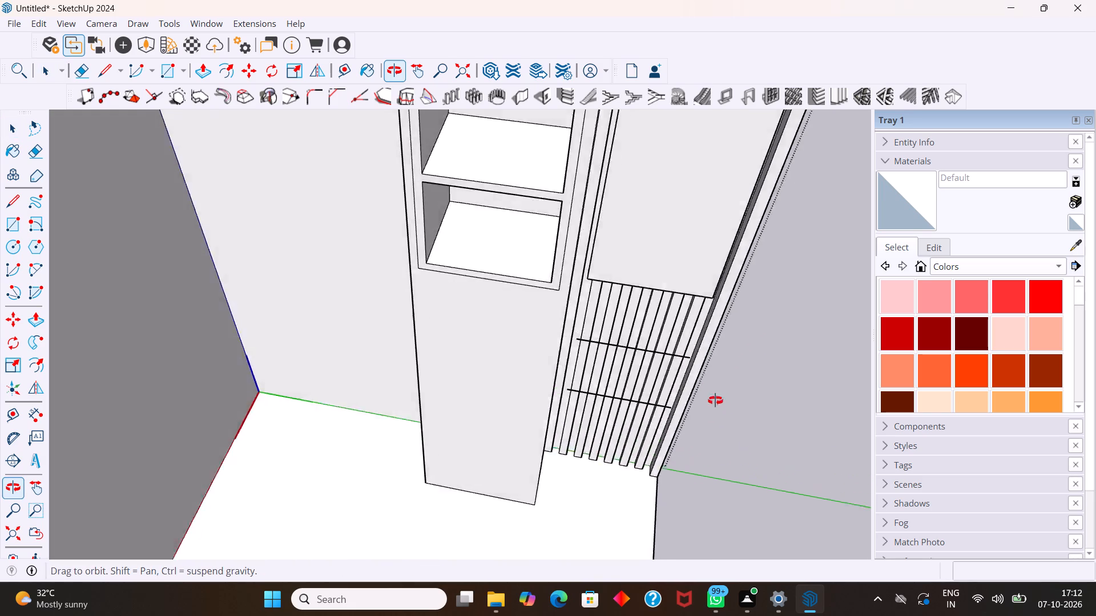
middle_click_drag(715, 400, 638, 360)
scroll(635, 360, "up", 7)
middle_click_drag(630, 374, 682, 367)
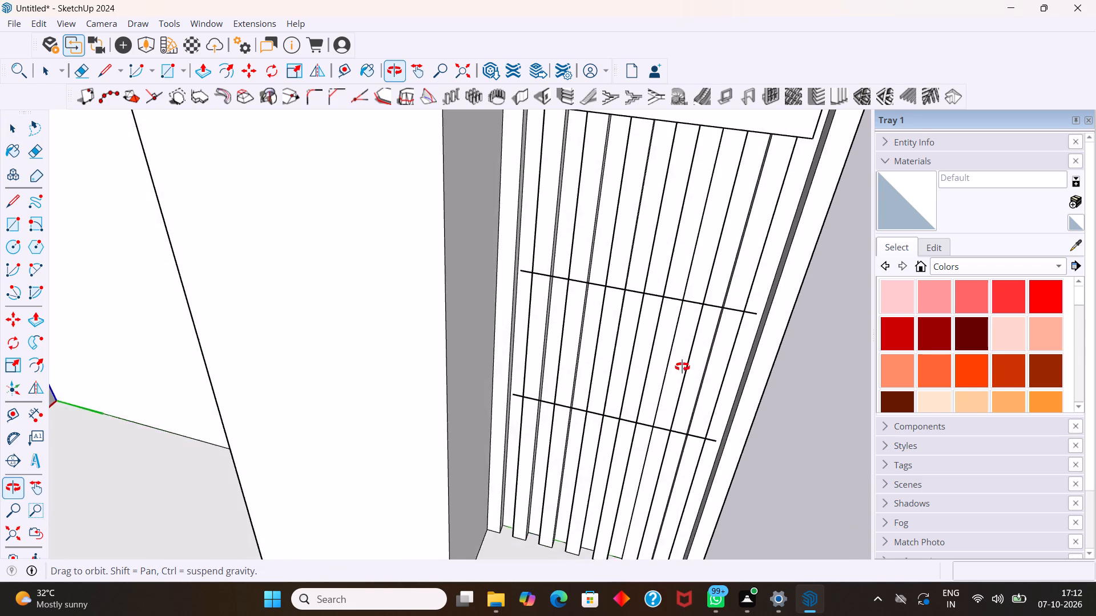
middle_click_drag(682, 367, 587, 346)
scroll(511, 346, "up", 3)
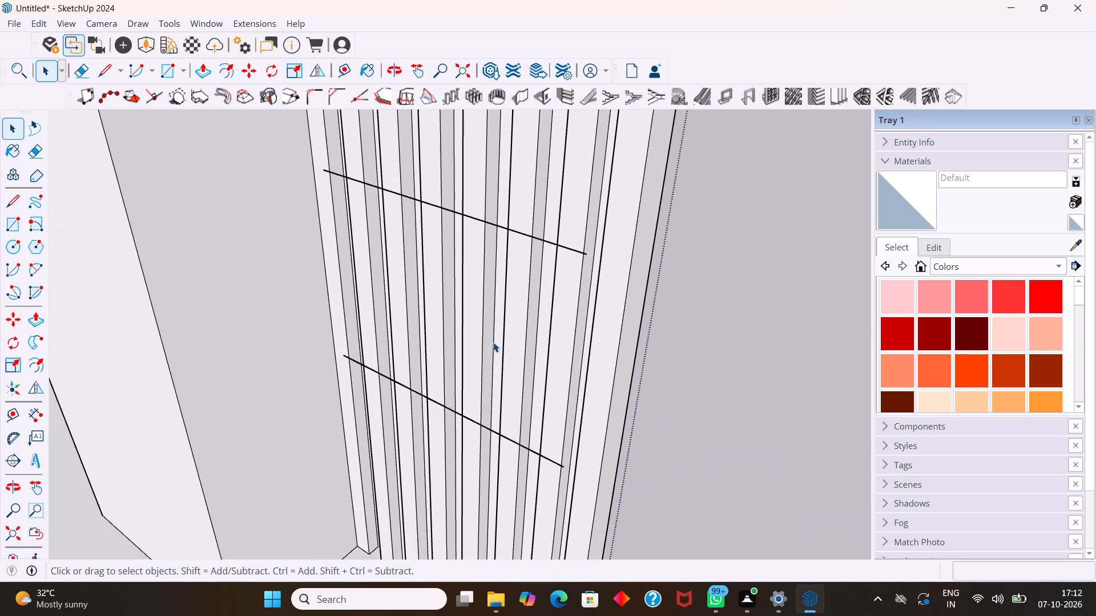
middle_click_drag(493, 340, 465, 230)
scroll(445, 214, "up", 3)
middle_click_drag(467, 223, 478, 202)
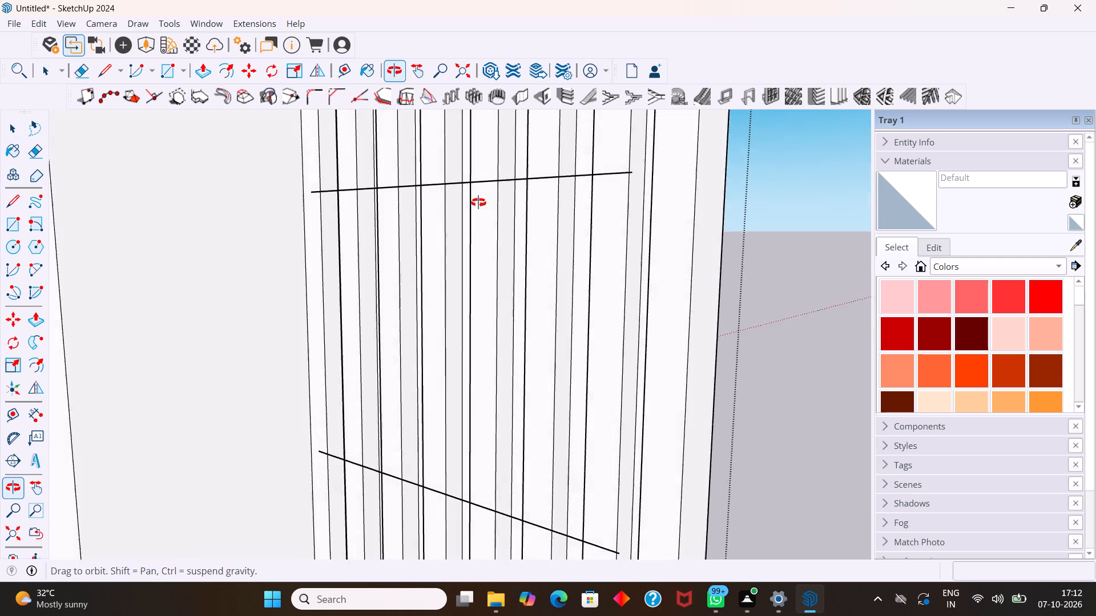
middle_click_drag(478, 202, 541, 159)
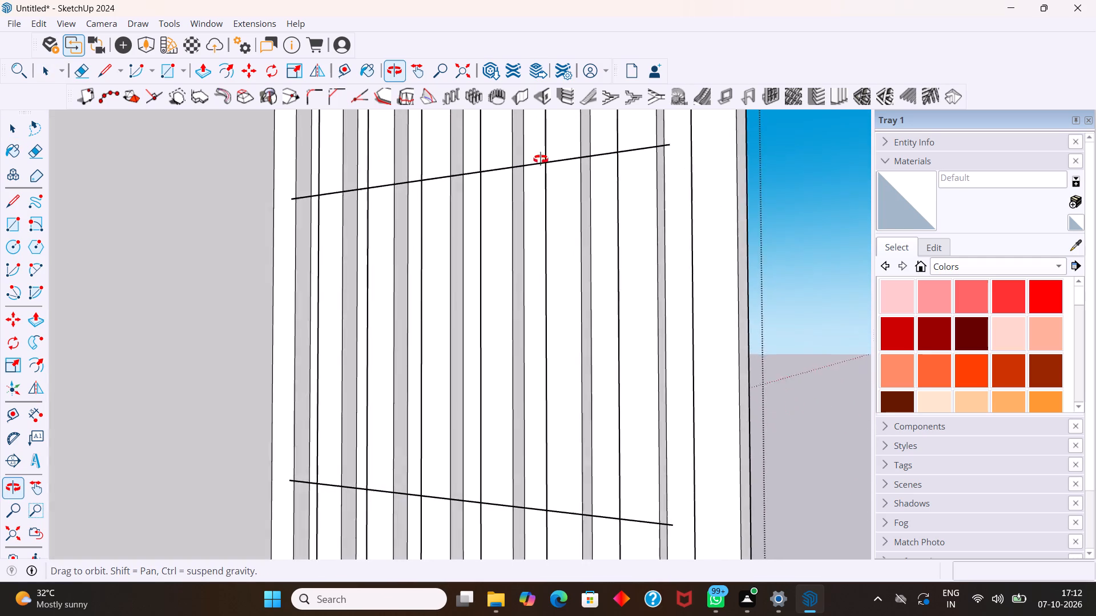
middle_click_drag(541, 159, 550, 162)
scroll(474, 165, "up", 3)
Draw a 1' by 1' 4" rectangle between the two horizontal lines, from the upper line's endpoint to the lower line's opposite endpoint.
middle_click_drag(458, 176, 348, 233)
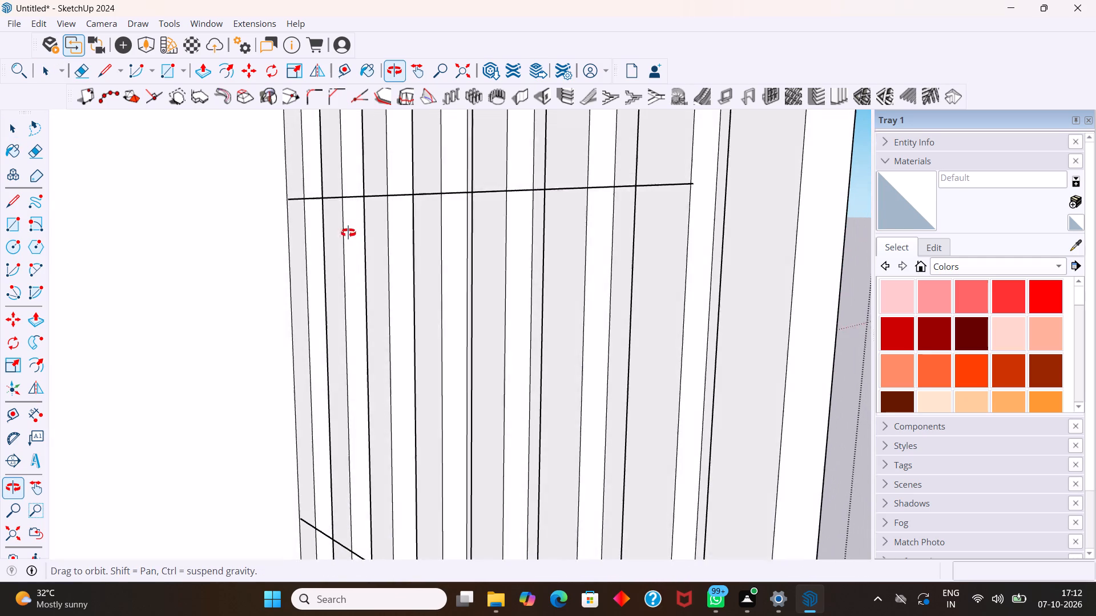
middle_click_drag(348, 233, 348, 238)
middle_click_drag(384, 250, 392, 258)
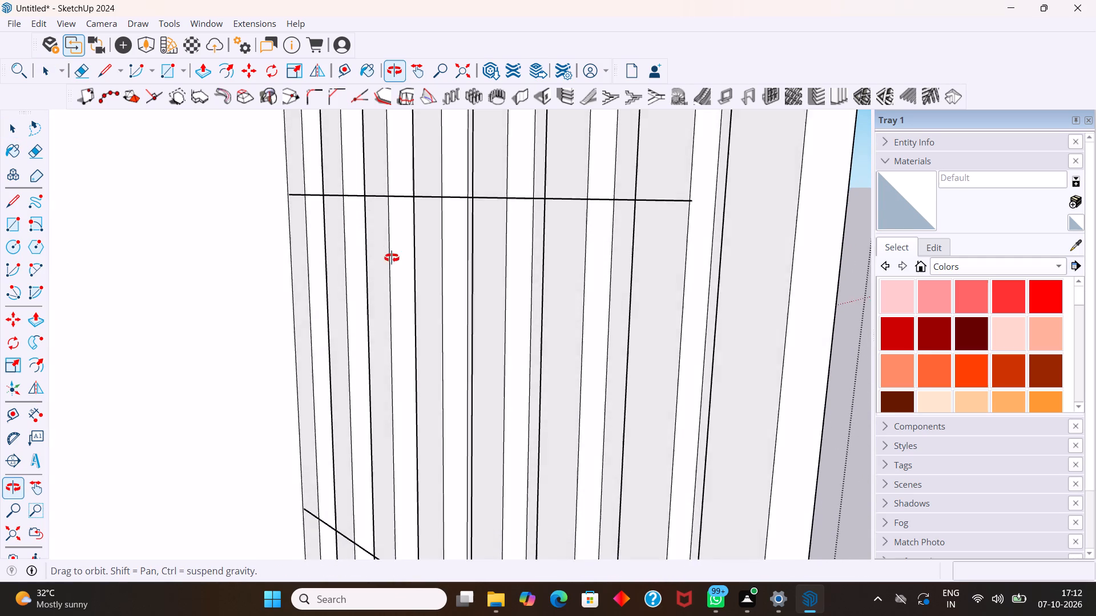
middle_click_drag(392, 258, 645, 379)
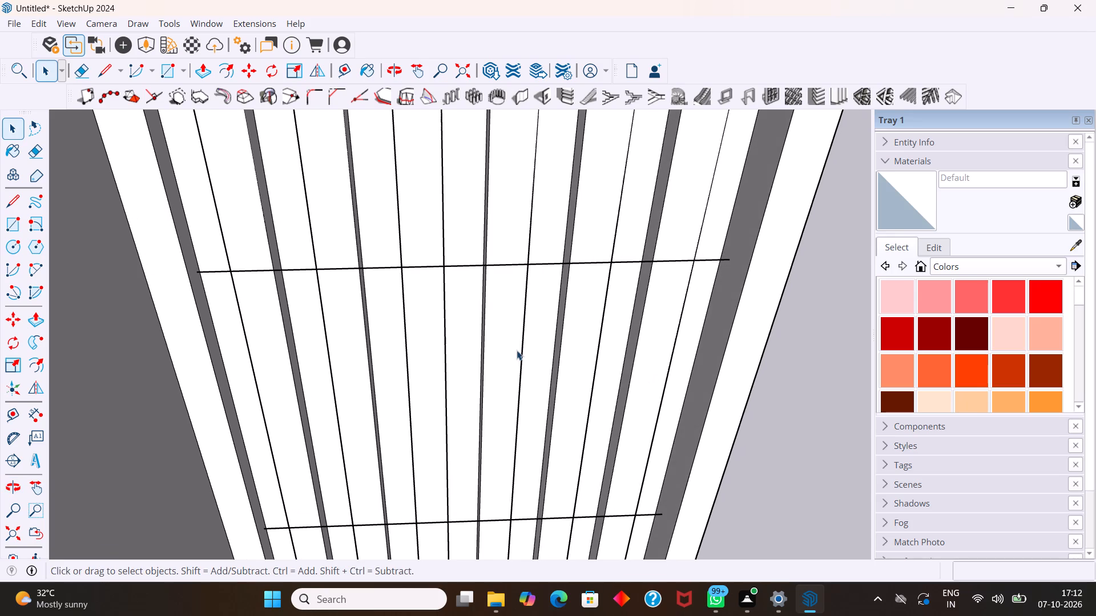
key("r")
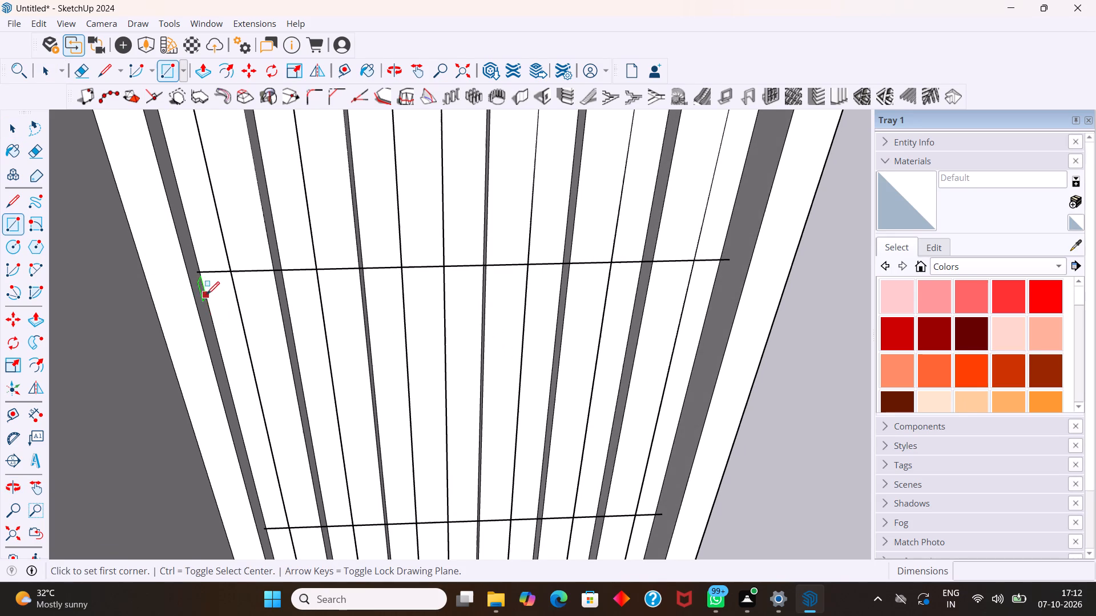
left_click(204, 274)
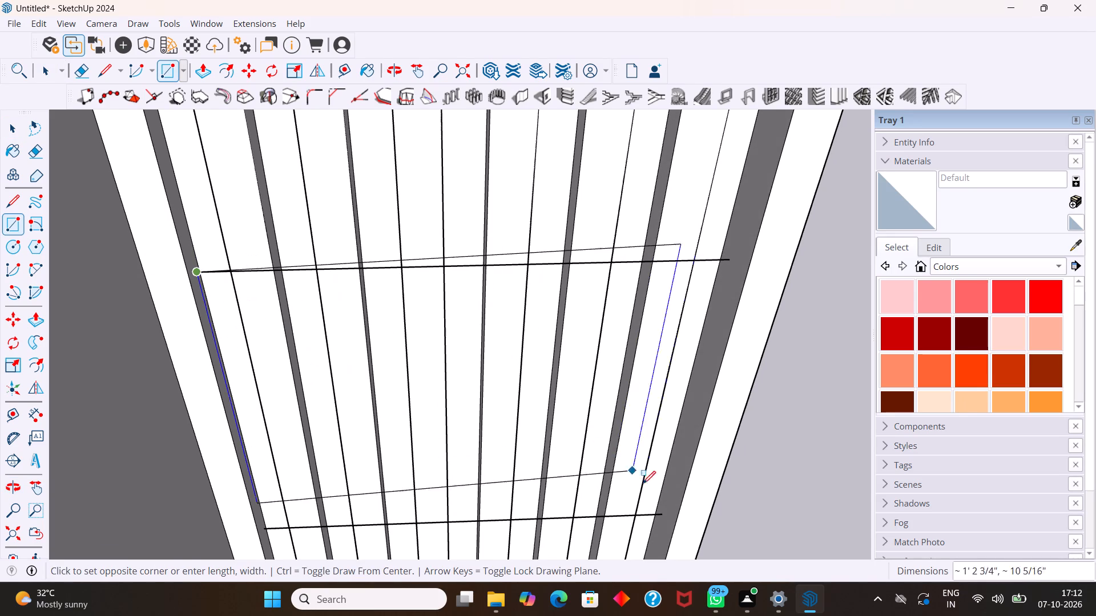
left_click(662, 514)
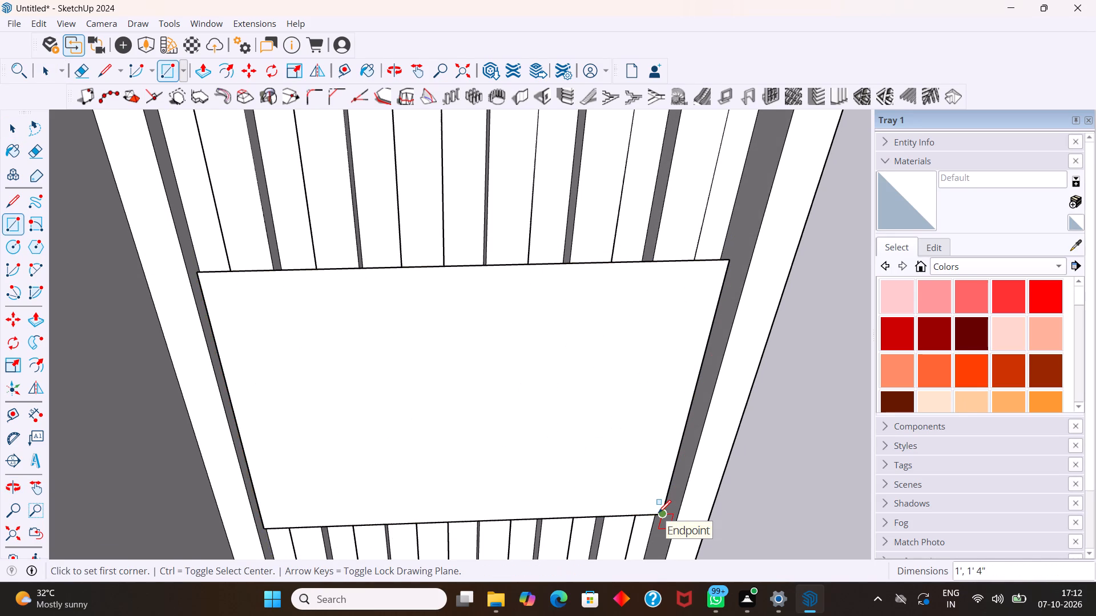
key("space")
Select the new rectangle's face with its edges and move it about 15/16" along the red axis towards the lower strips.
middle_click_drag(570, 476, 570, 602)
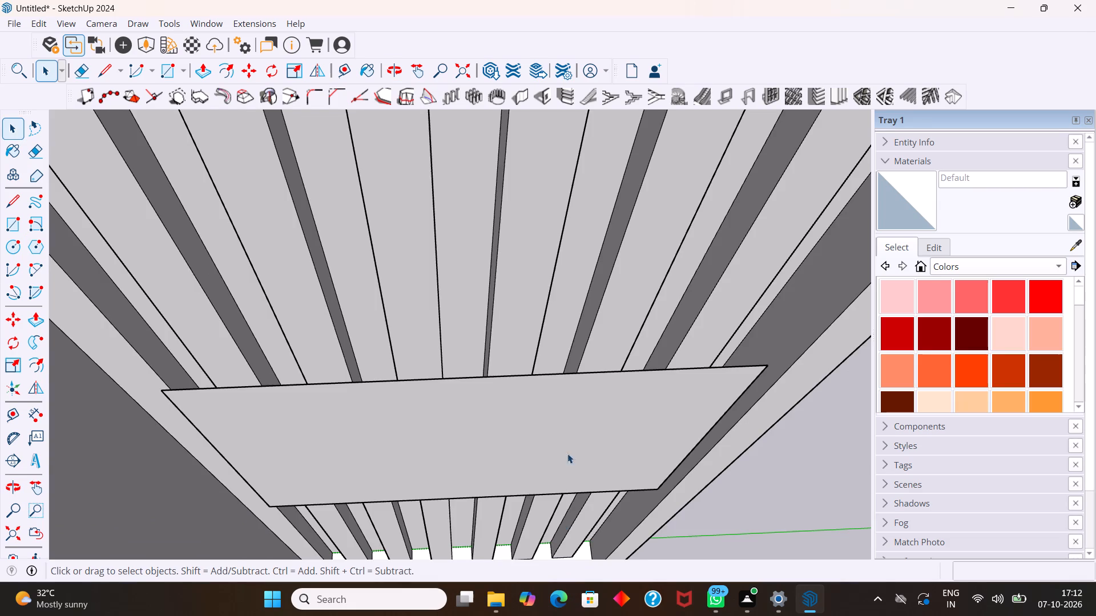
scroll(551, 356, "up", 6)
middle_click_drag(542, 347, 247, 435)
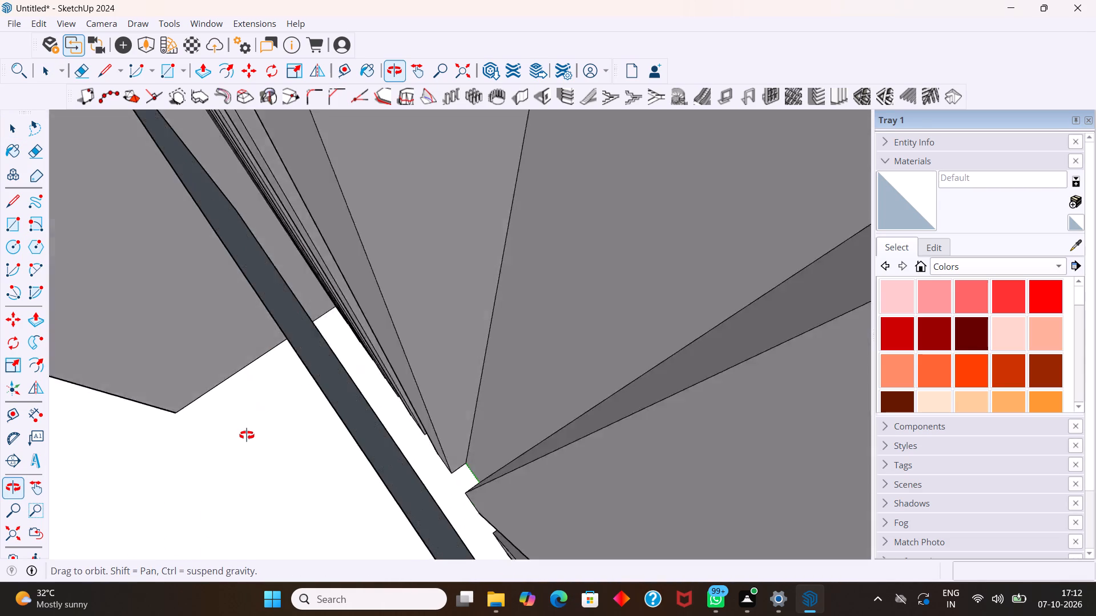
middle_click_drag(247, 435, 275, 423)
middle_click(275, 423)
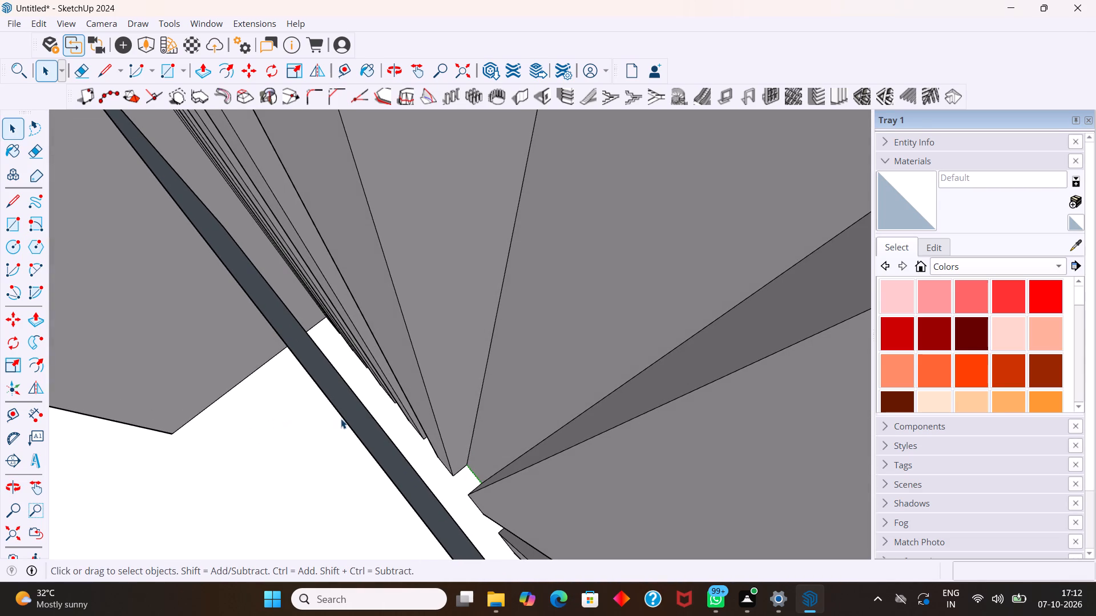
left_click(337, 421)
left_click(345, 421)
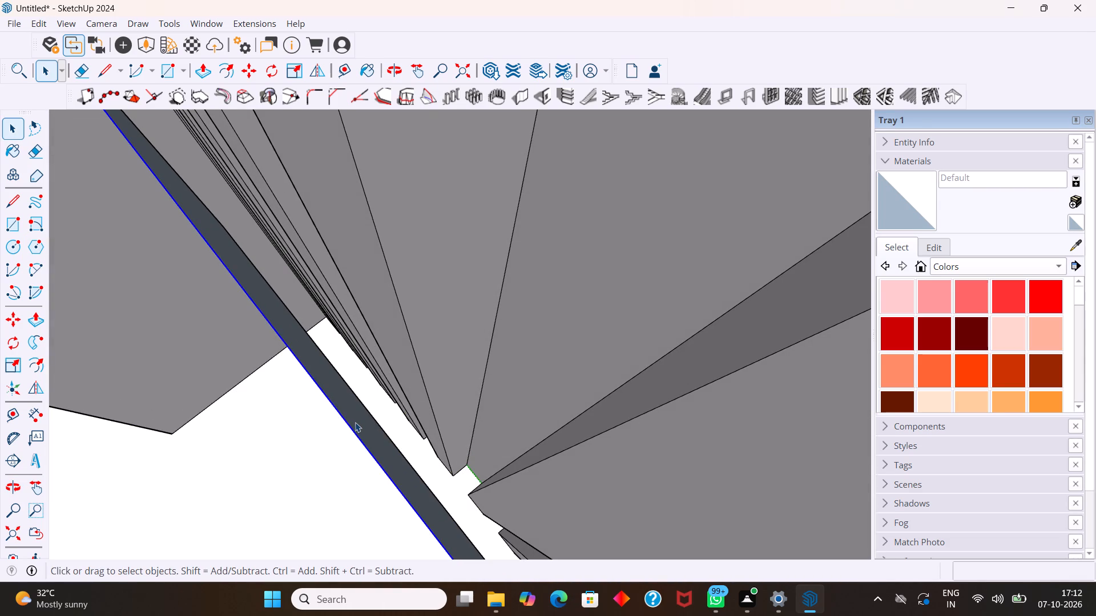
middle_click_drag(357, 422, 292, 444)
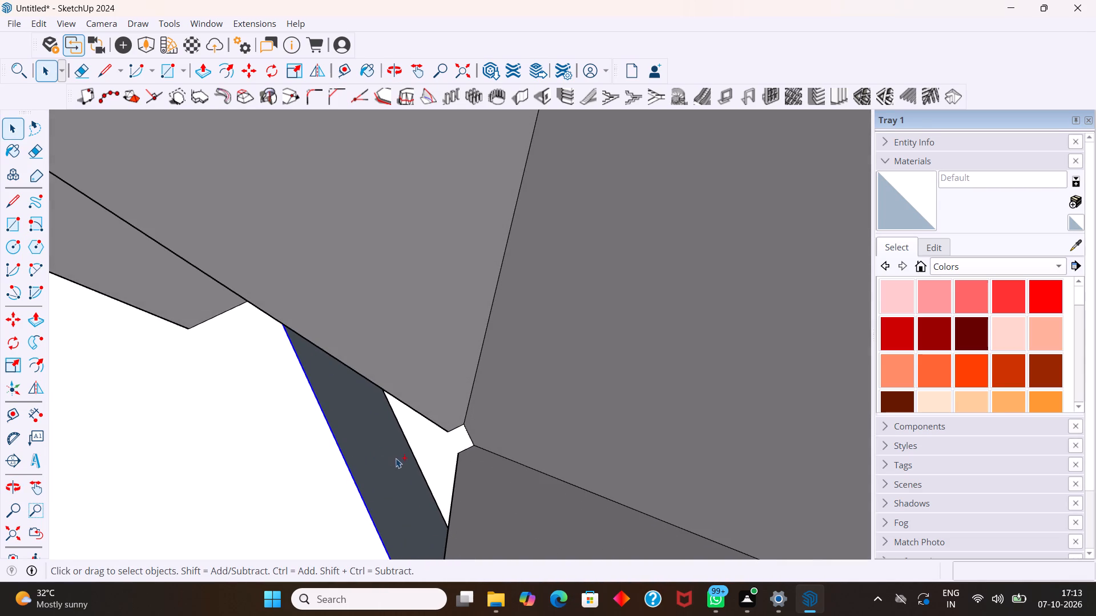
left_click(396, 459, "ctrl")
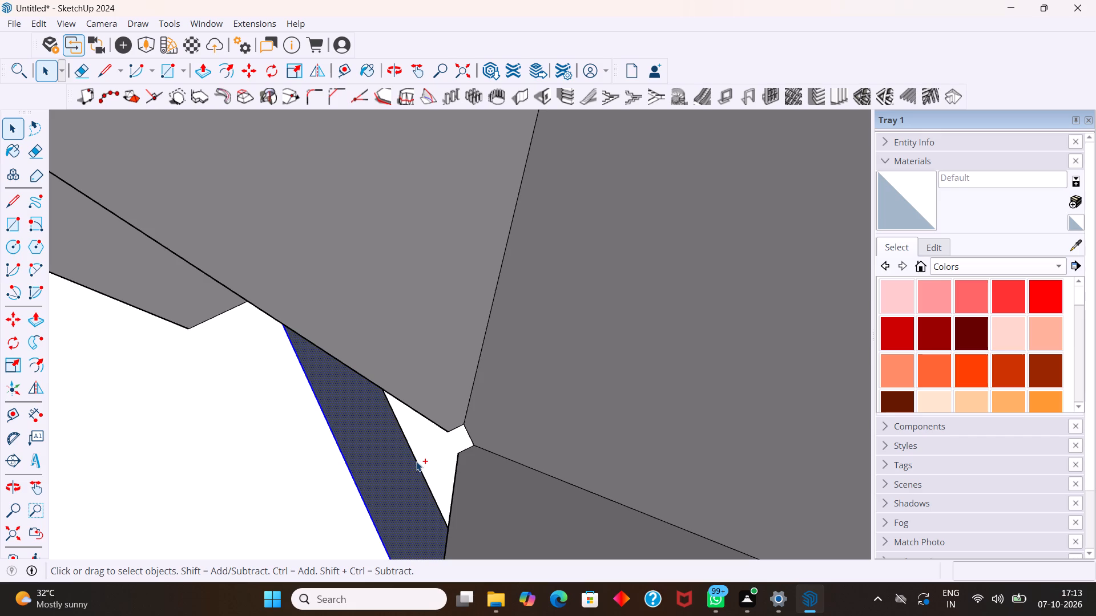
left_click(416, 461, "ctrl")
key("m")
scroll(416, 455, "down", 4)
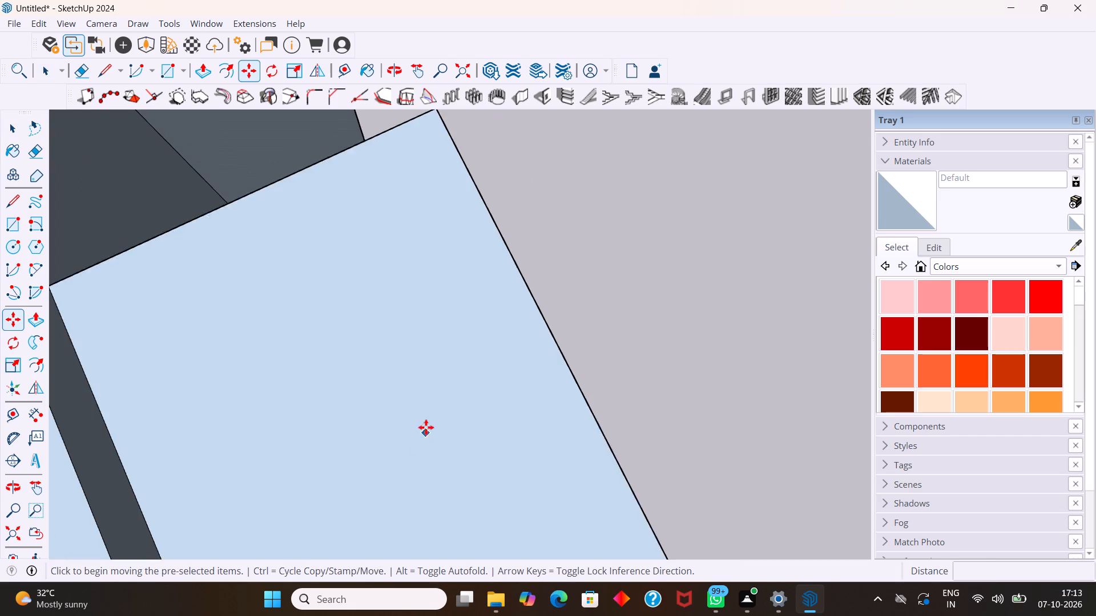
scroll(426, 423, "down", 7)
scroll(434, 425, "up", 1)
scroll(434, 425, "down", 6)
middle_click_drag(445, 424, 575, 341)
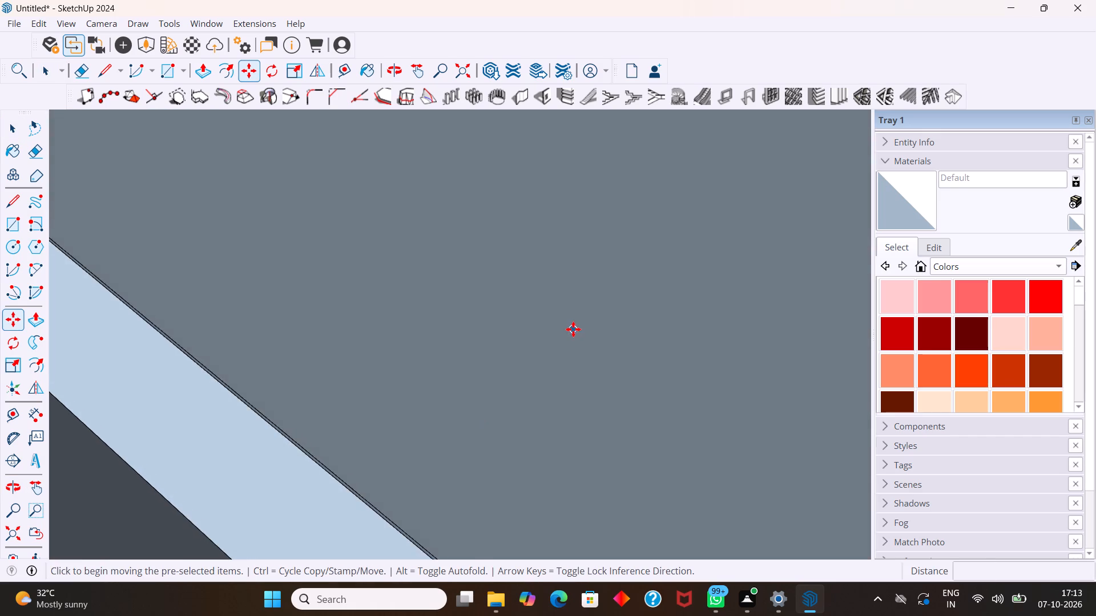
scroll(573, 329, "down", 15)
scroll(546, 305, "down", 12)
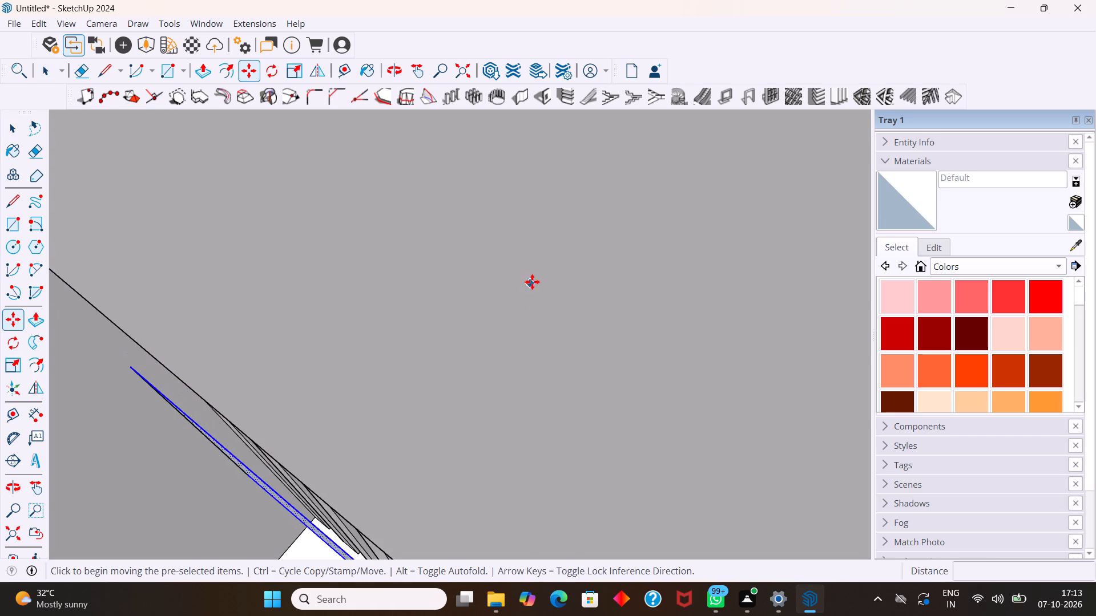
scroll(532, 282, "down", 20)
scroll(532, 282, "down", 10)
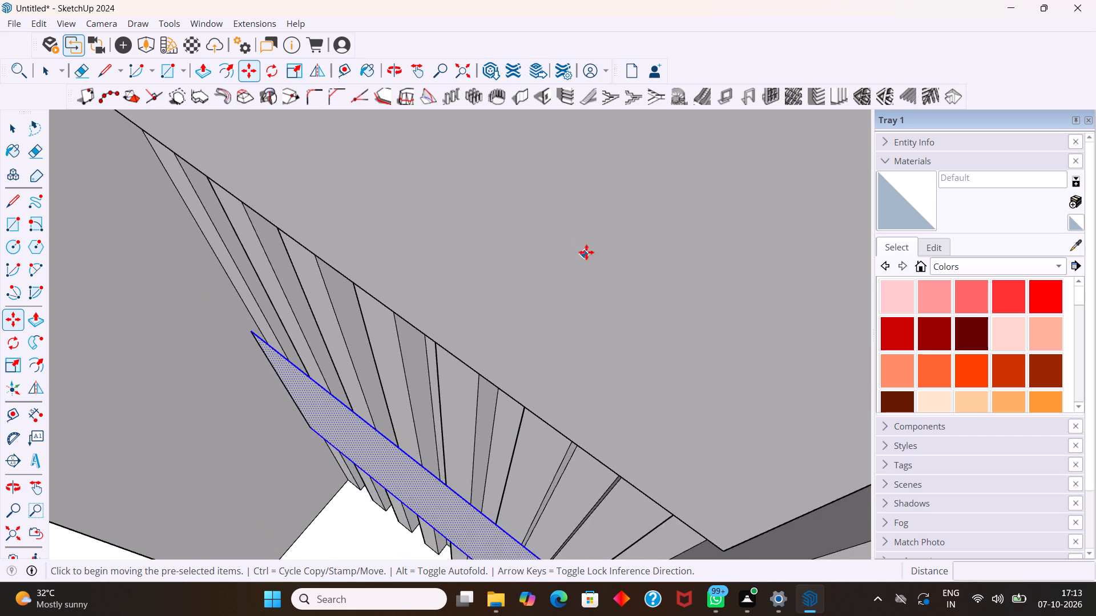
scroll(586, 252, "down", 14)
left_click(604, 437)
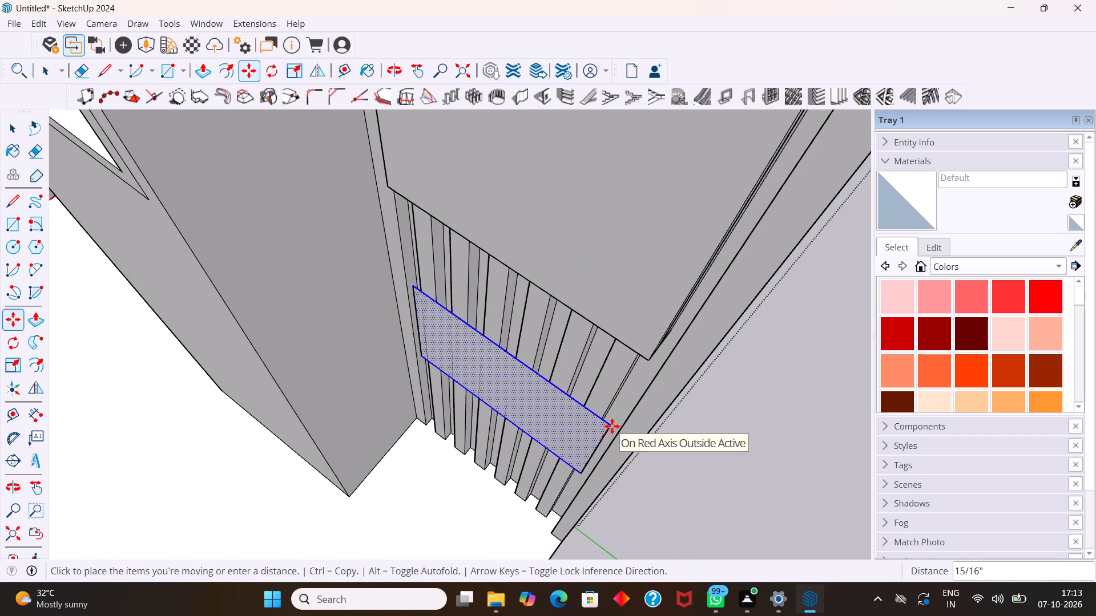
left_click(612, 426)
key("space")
Examine the moved rectangle's position against the lower vertical strips and the niche column from several angles.
middle_click_drag(611, 426, 666, 351)
middle_click(666, 350)
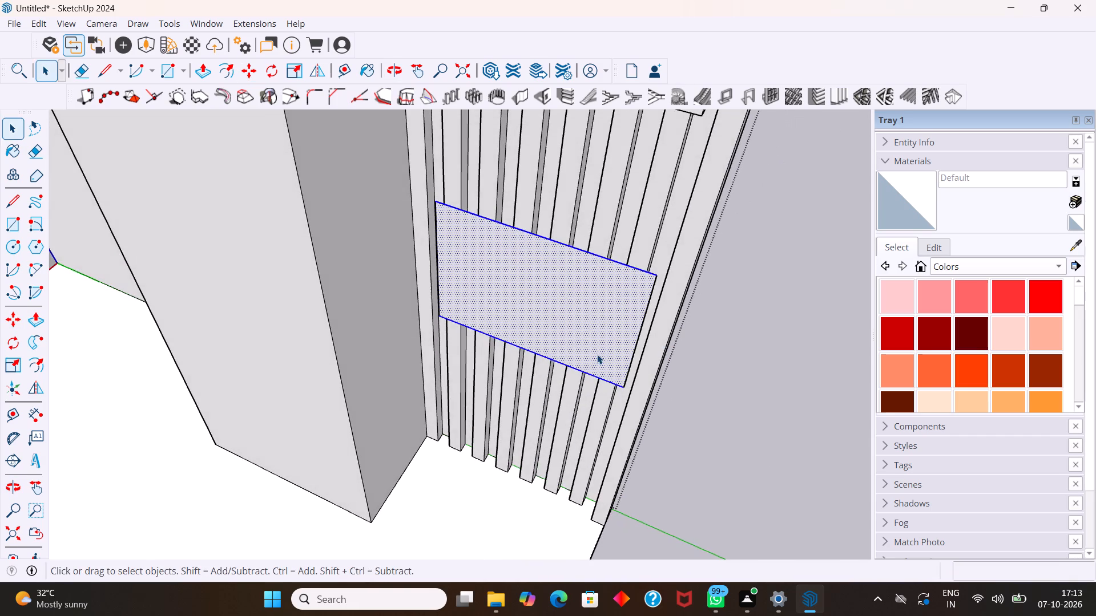
middle_click_drag(597, 355, 670, 337)
scroll(605, 327, "down", 5)
middle_click_drag(599, 318, 563, 261)
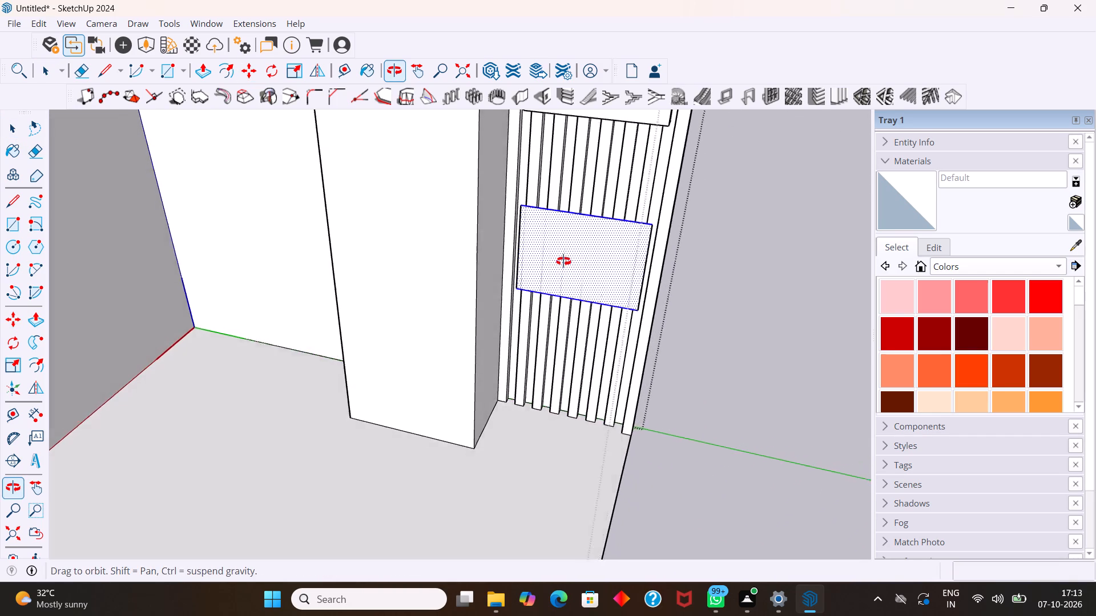
middle_click_drag(563, 261, 565, 251)
scroll(568, 245, "up", 5)
middle_click_drag(609, 244, 677, 329)
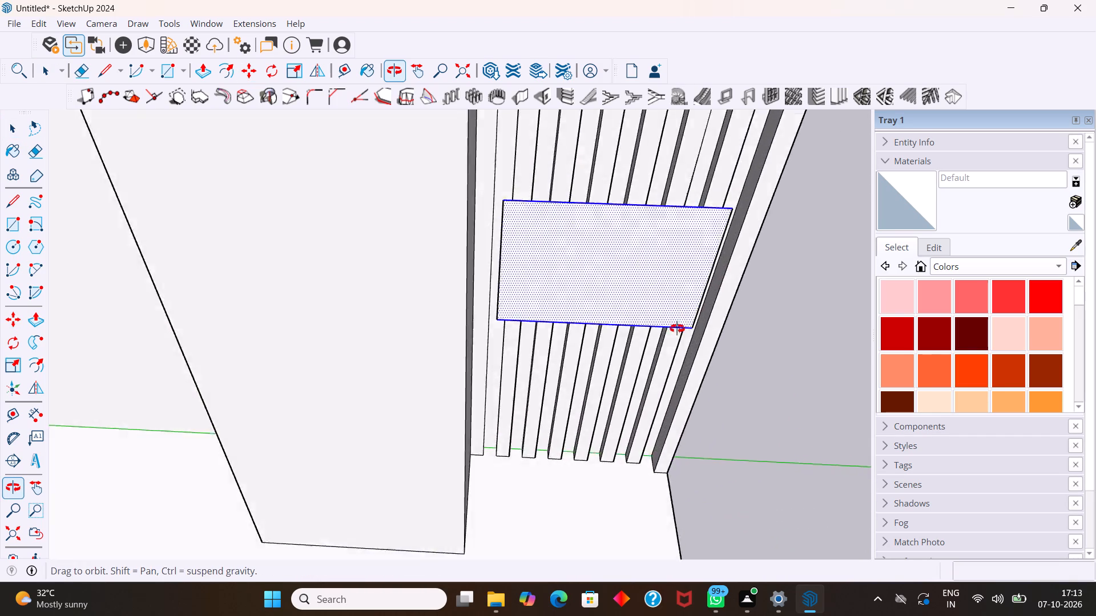
middle_click_drag(677, 329, 494, 432)
middle_click_drag(565, 437, 628, 270)
scroll(627, 255, "down", 6)
middle_click_drag(621, 256, 620, 268)
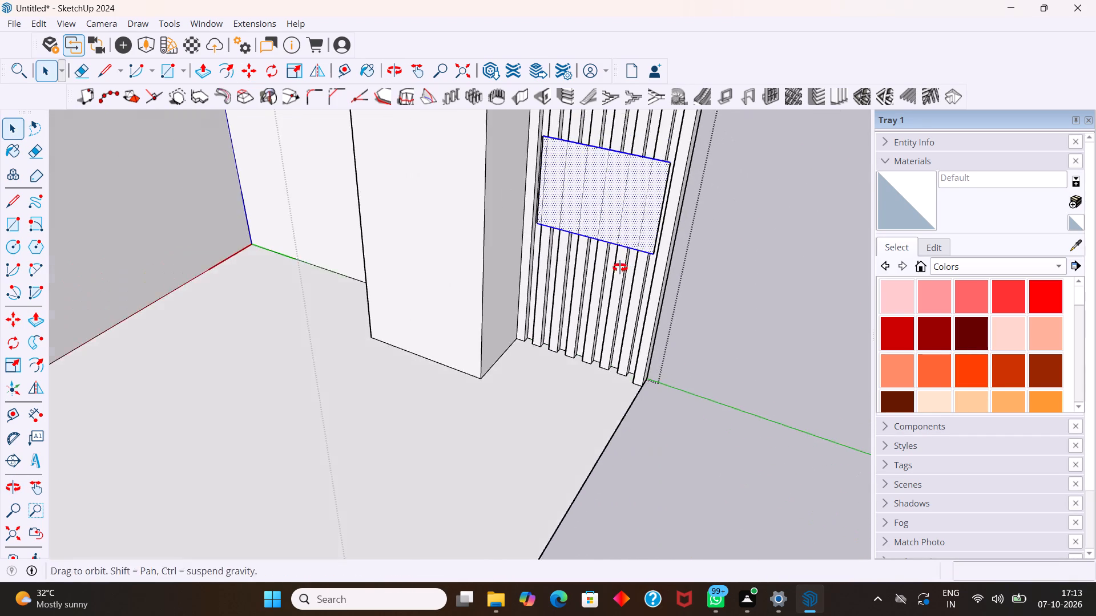
middle_click_drag(620, 268, 620, 279)
scroll(620, 268, "down", 4)
middle_click_drag(619, 305, 716, 232)
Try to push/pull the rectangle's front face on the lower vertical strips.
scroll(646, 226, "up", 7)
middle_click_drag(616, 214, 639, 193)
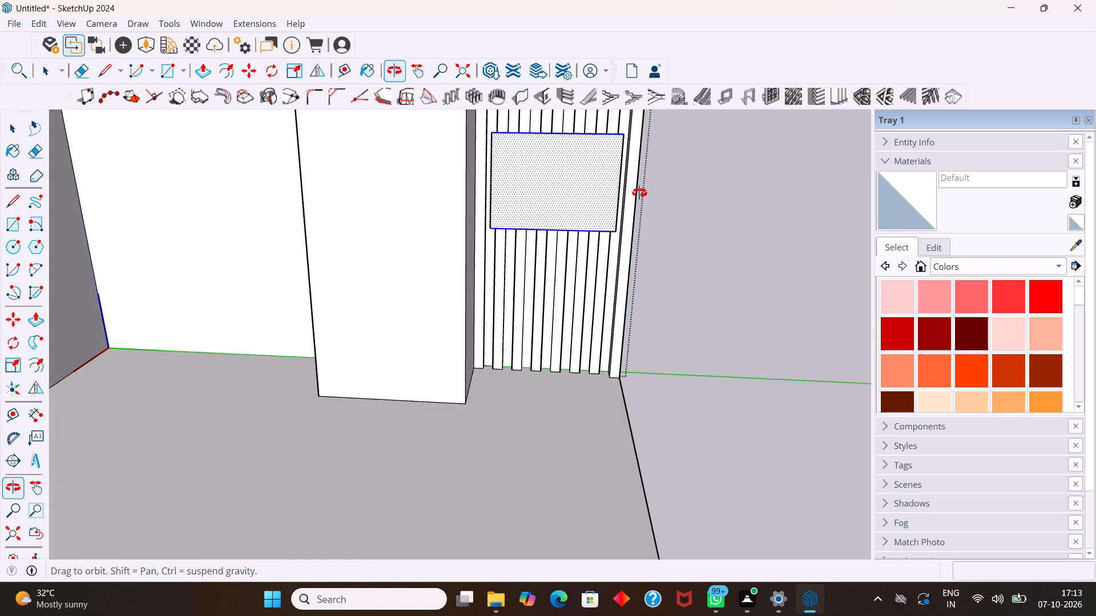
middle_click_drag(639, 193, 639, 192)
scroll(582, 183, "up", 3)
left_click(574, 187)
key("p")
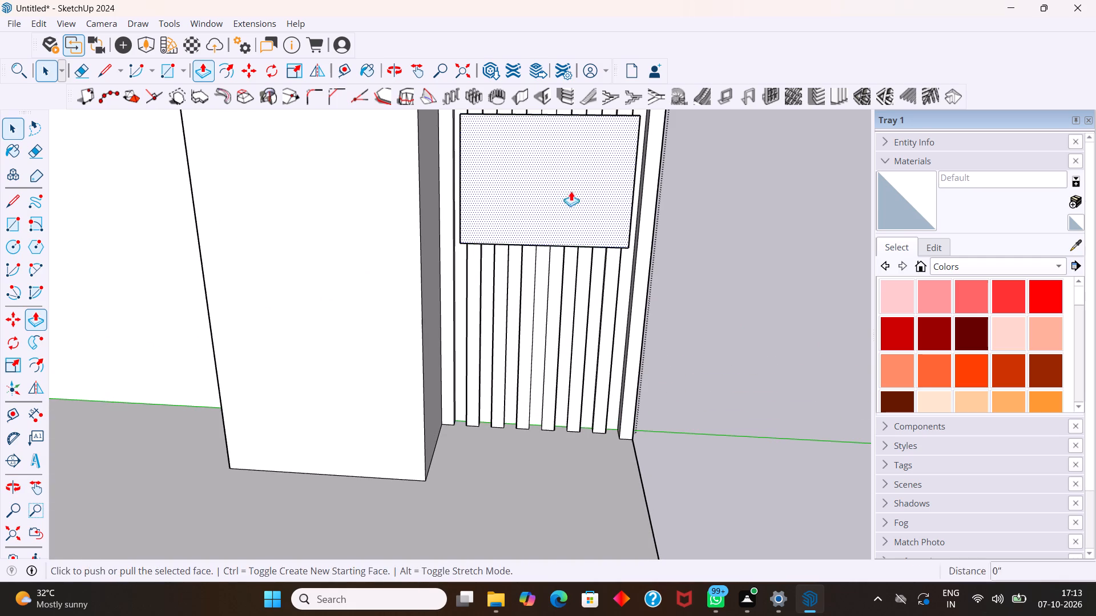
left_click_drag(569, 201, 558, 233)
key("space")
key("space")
Undo the push/pull attempt, the move, the rectangle and both copied horizontal lines in front of the lower strips.
scroll(570, 228, "down", 1)
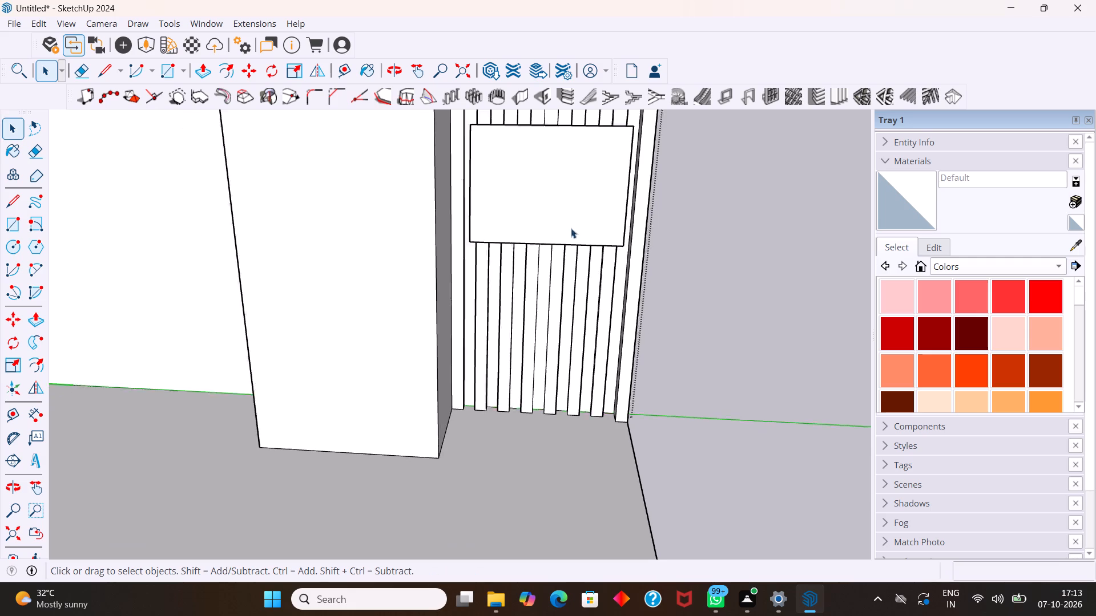
scroll(571, 228, "down", 6)
scroll(602, 161, "up", 12)
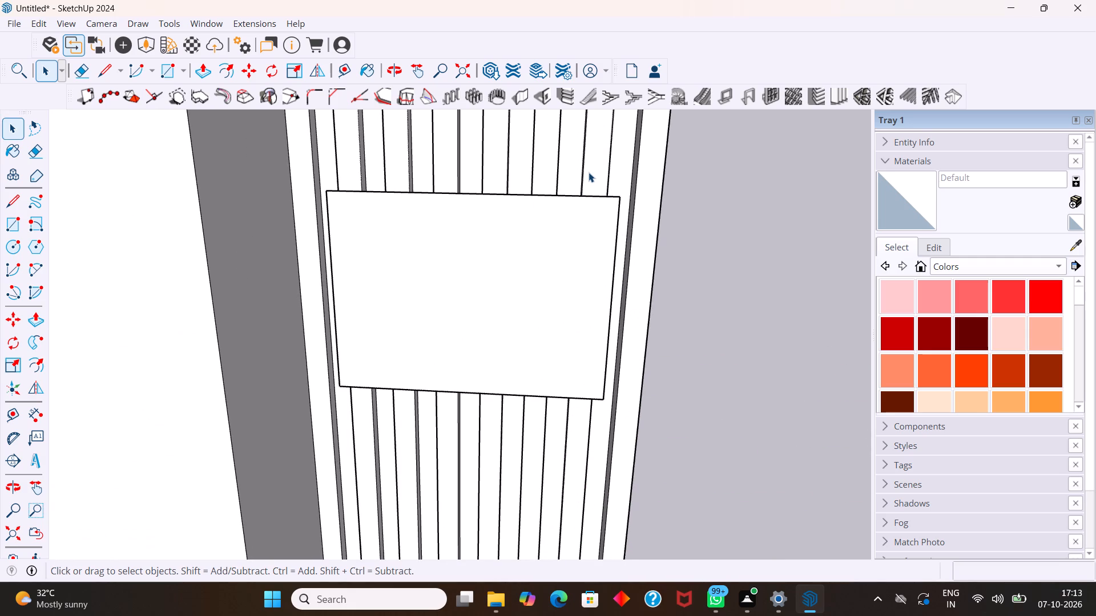
middle_click_drag(586, 173, 556, 186)
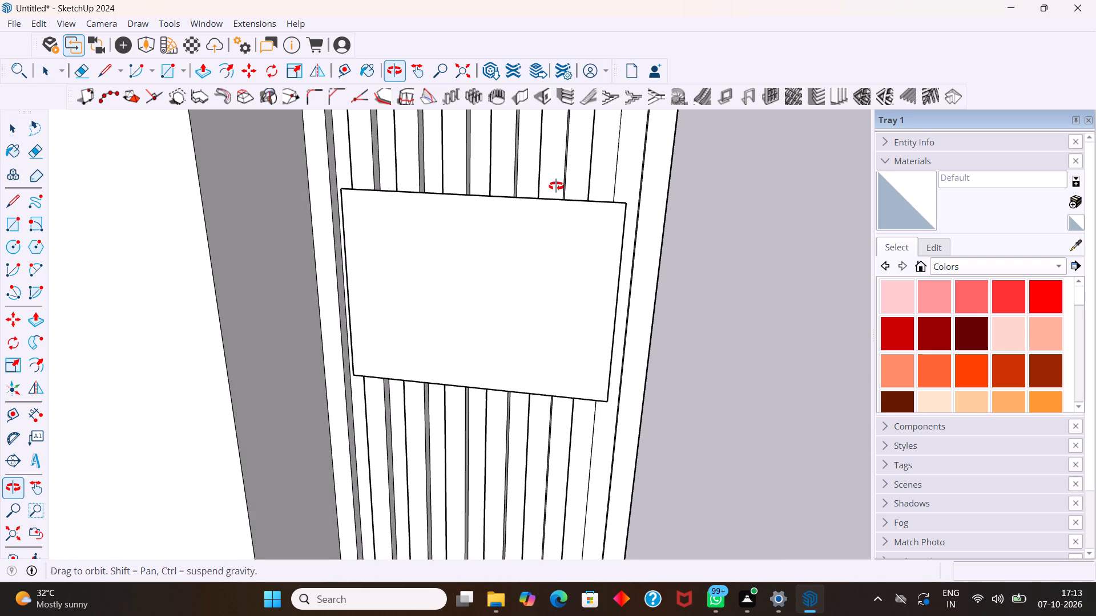
middle_click_drag(556, 186, 554, 187)
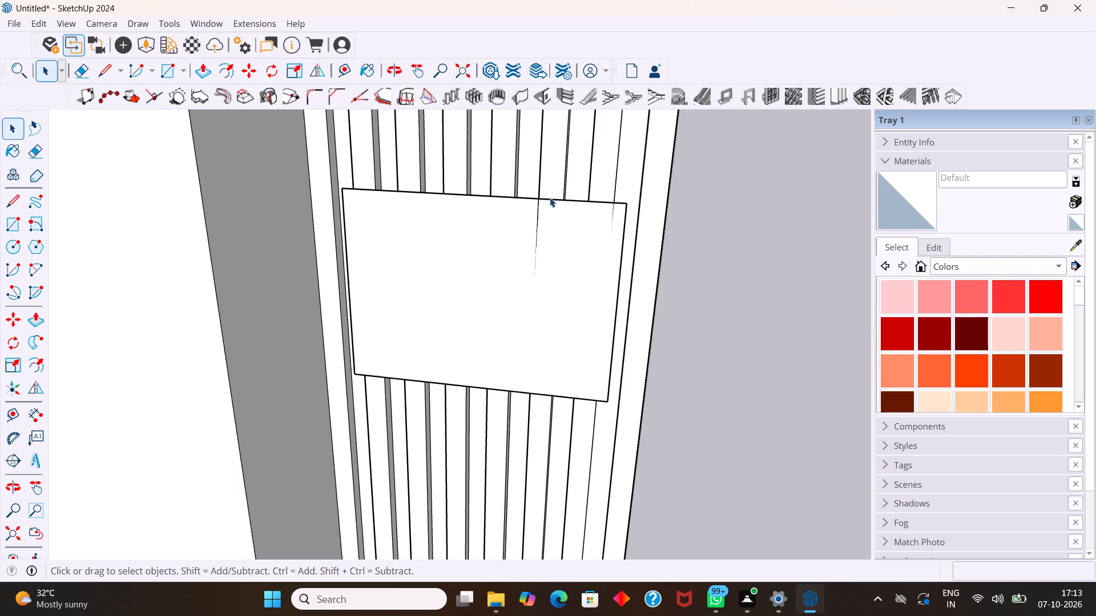
scroll(598, 206, "up", 1)
key("ctrl+z")
key("ctrl+z")
key("ctrl+z")
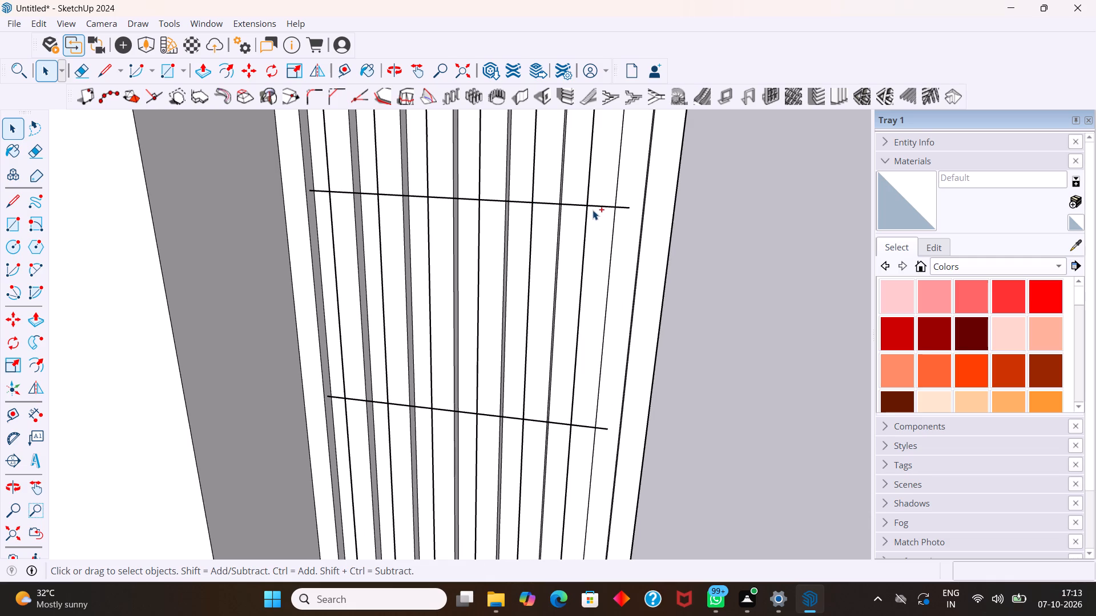
key("ctrl+z")
key("ctrl+z")
Delete the front face of the lower vertical strip beneath the raised panel's corner nearest the niche column.
middle_click_drag(591, 208, 453, 250)
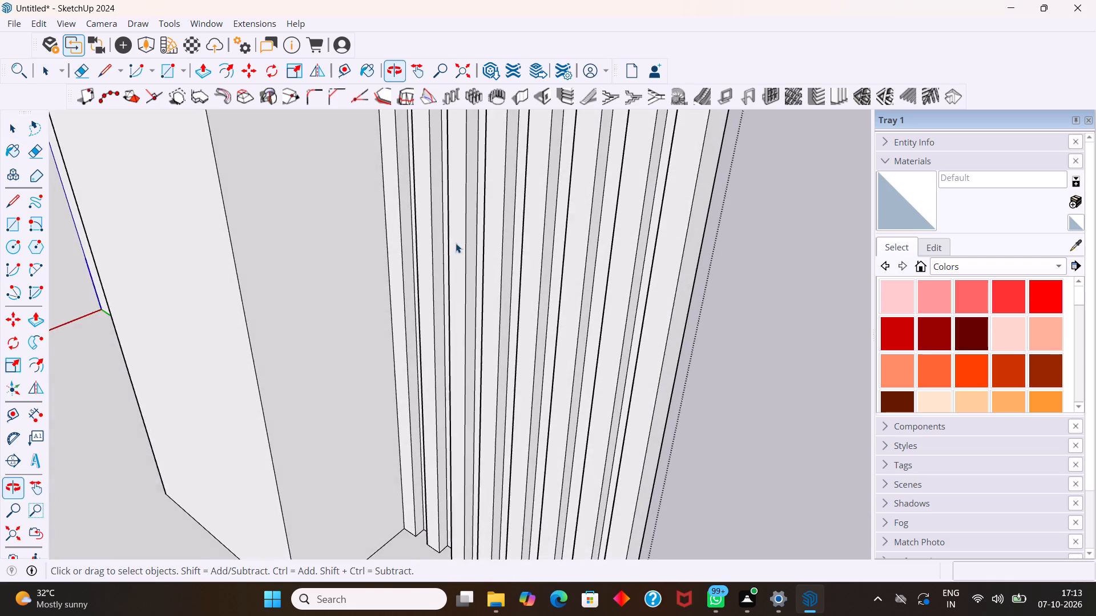
scroll(457, 241, "down", 8)
middle_click_drag(499, 269, 581, 243)
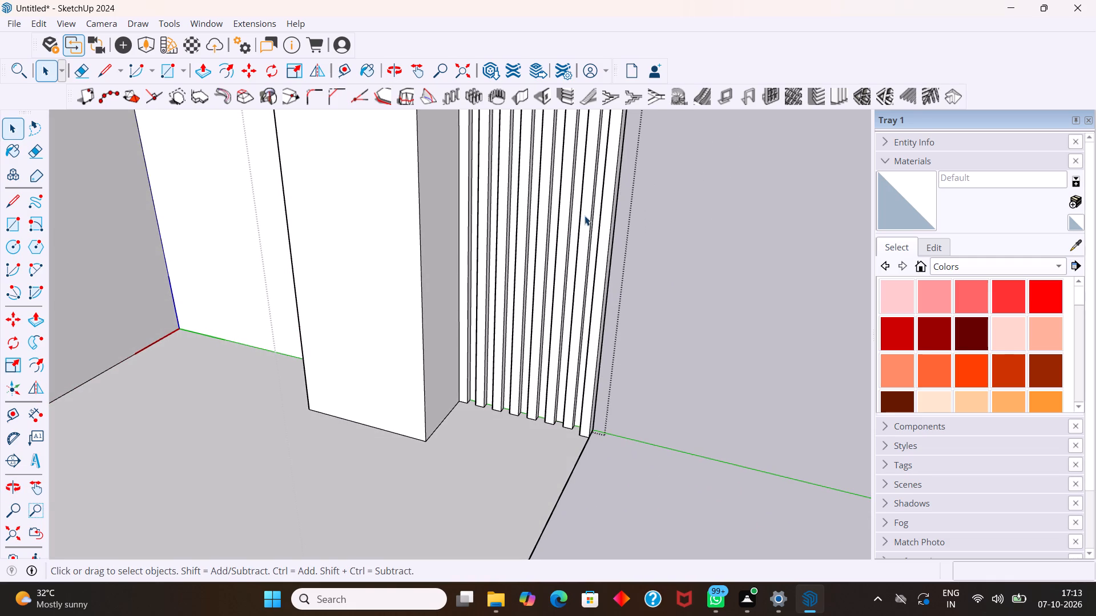
scroll(637, 283, "down", 13)
middle_click_drag(565, 301, 649, 249)
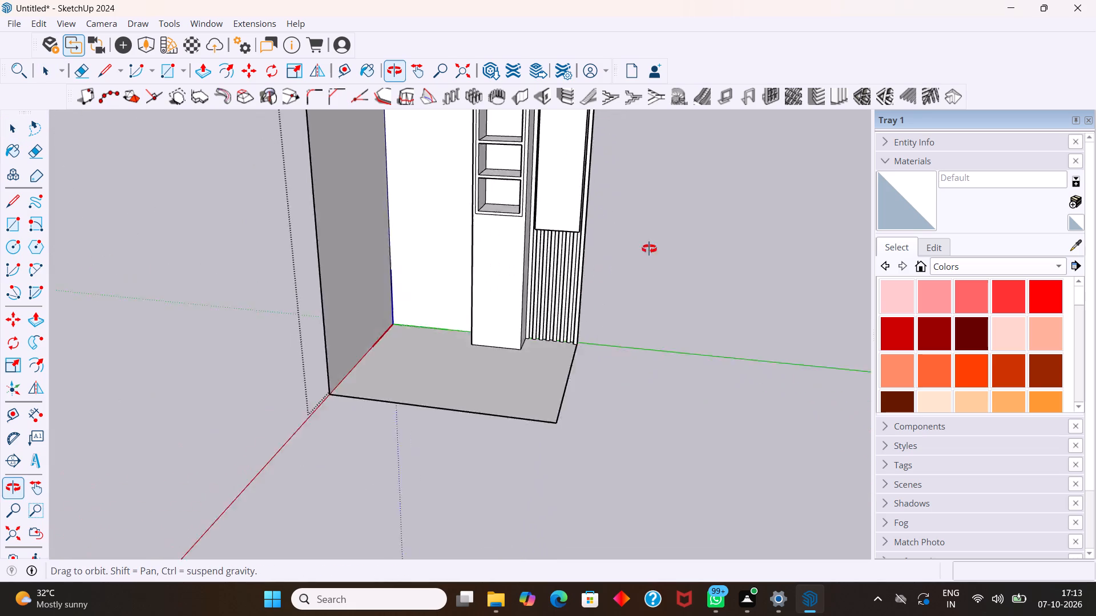
middle_click_drag(649, 249, 660, 230)
scroll(539, 258, "up", 8)
middle_click_drag(544, 246, 493, 225)
scroll(495, 221, "up", 4)
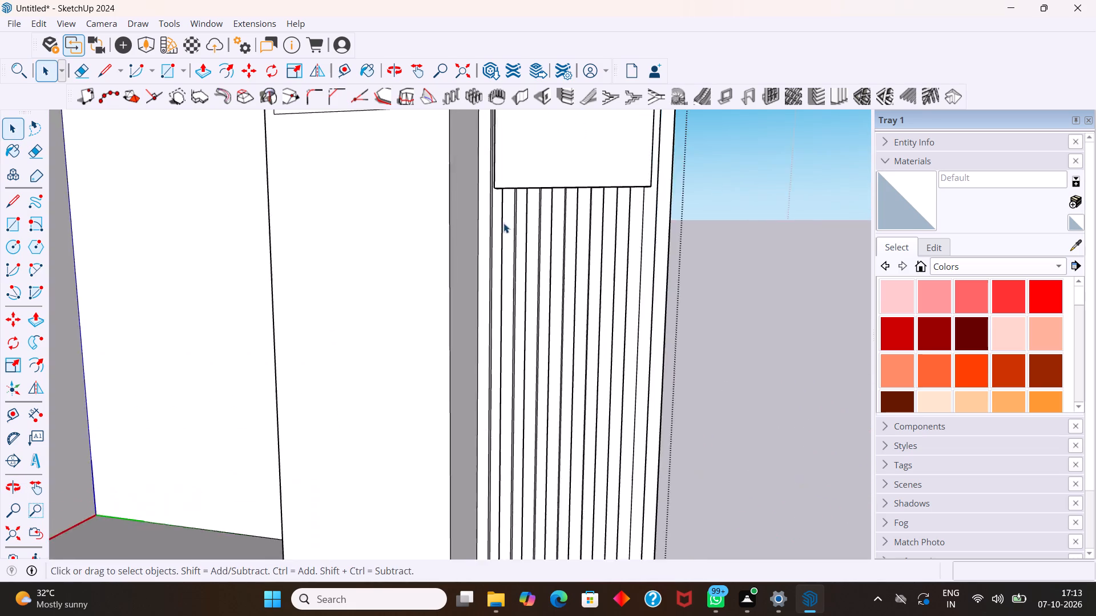
middle_click_drag(504, 224, 593, 268)
scroll(614, 293, "up", 4)
middle_click_drag(622, 293, 533, 250)
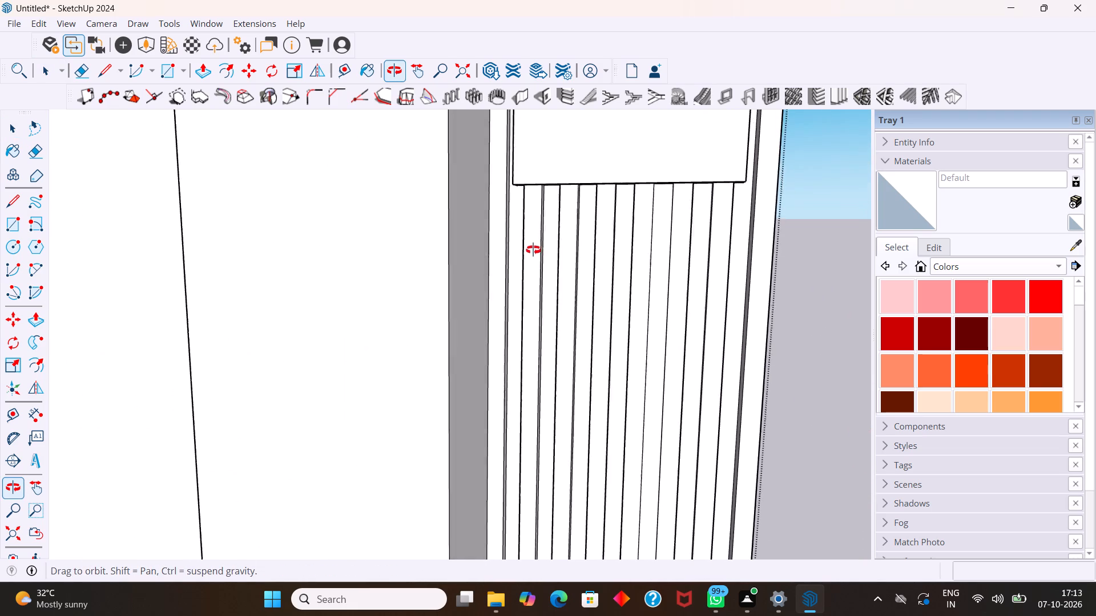
middle_click_drag(533, 250, 462, 160)
scroll(600, 184, "up", 3)
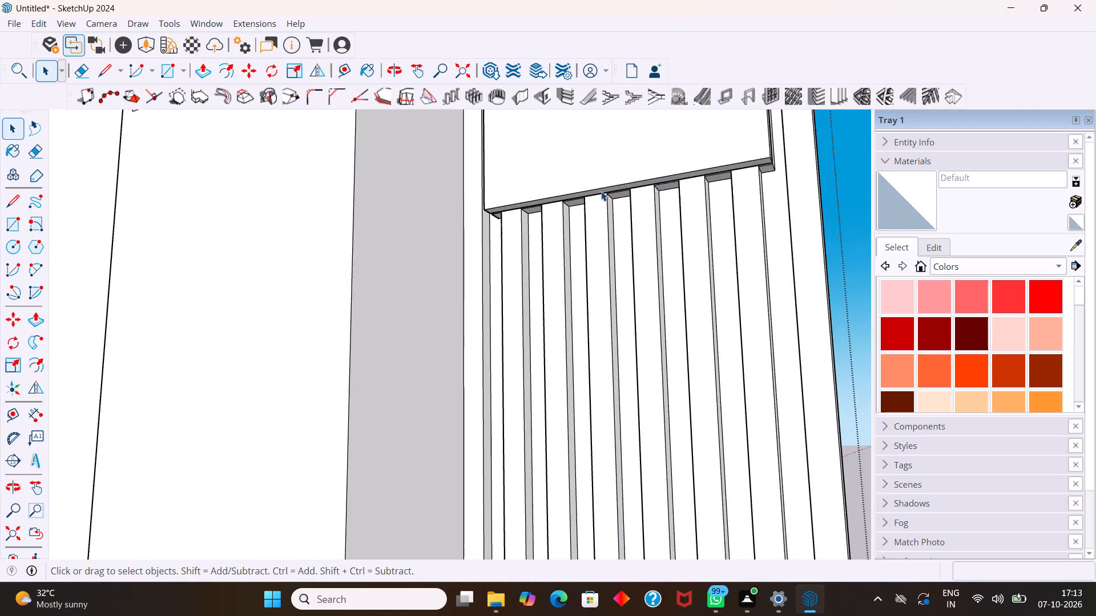
scroll(601, 191, "up", 1)
middle_click_drag(601, 191, 615, 161)
middle_click(615, 161)
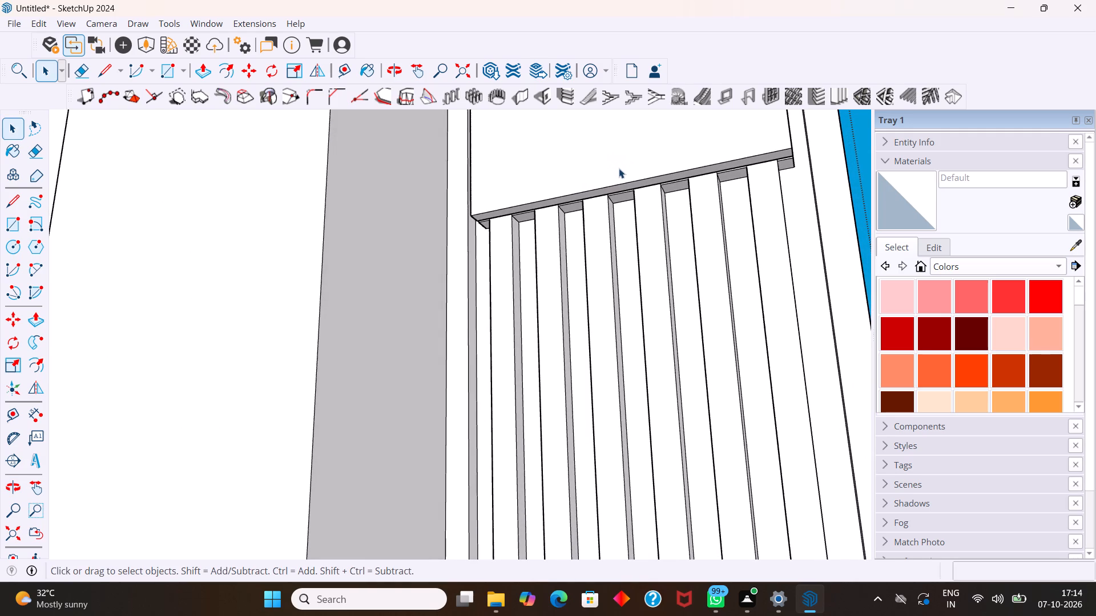
left_click(499, 281)
key("Delete")
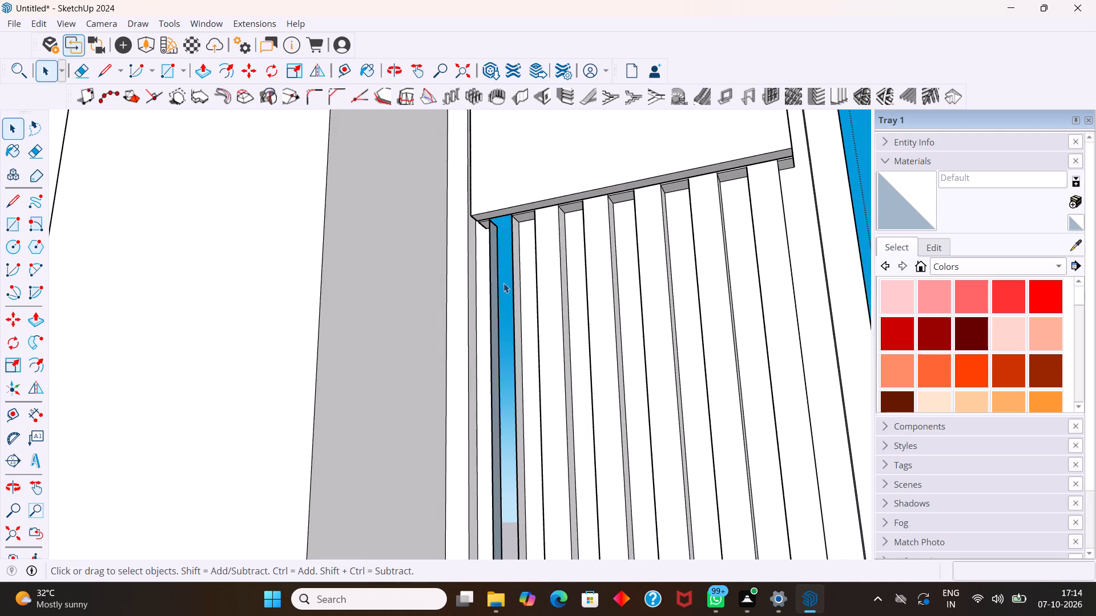
Examine the opened strip beneath the raised panel up close, and the wall and room from behind and below.
scroll(504, 283, "up", 2)
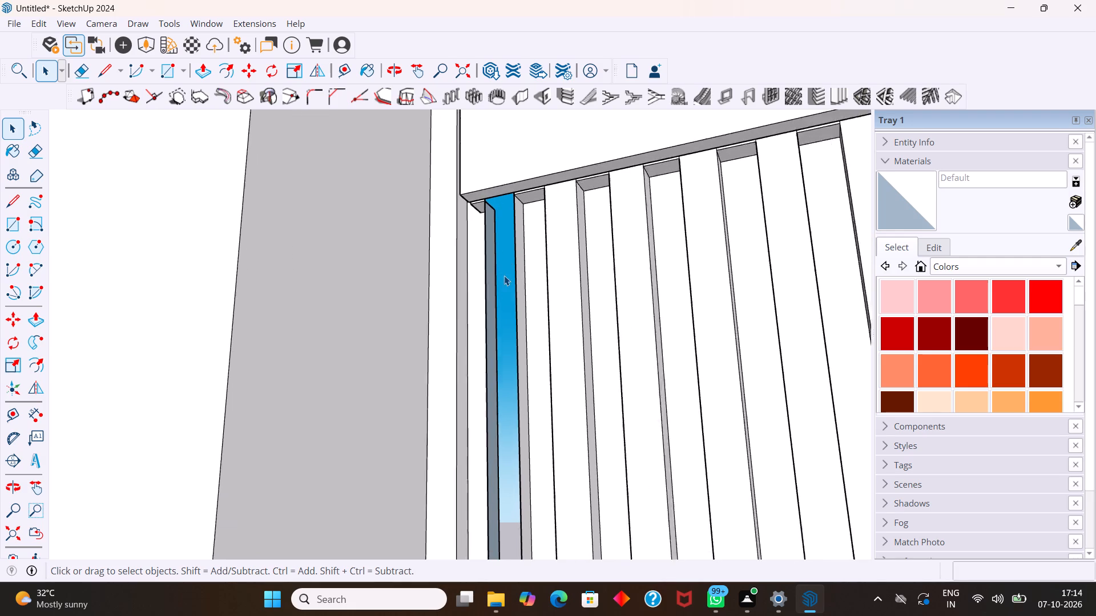
scroll(504, 275, "up", 3)
middle_click_drag(509, 271, 453, 166)
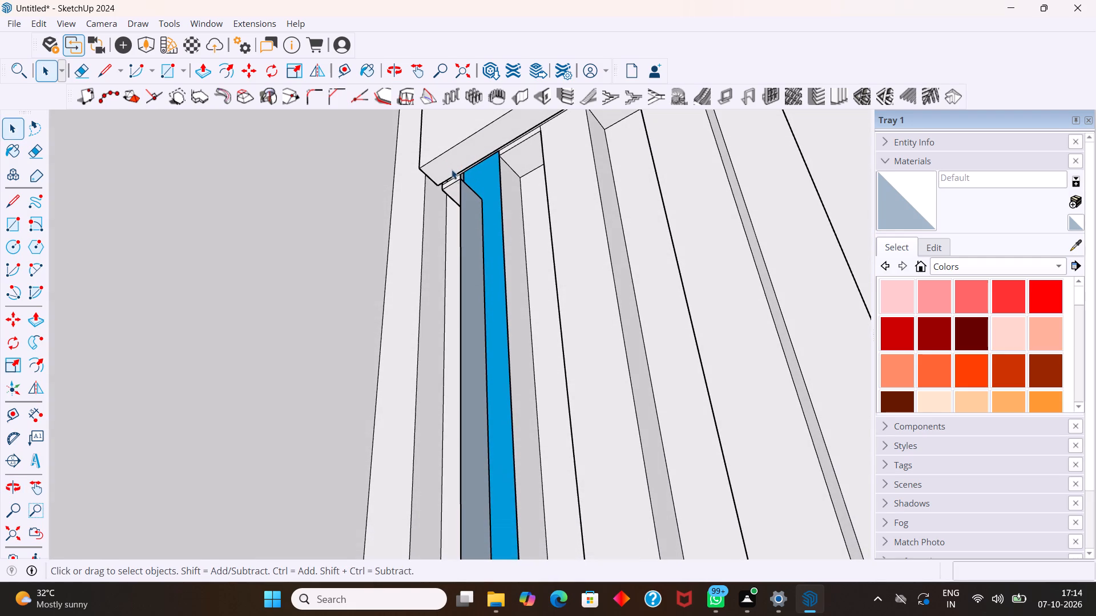
scroll(469, 181, "up", 4)
scroll(473, 164, "down", 3)
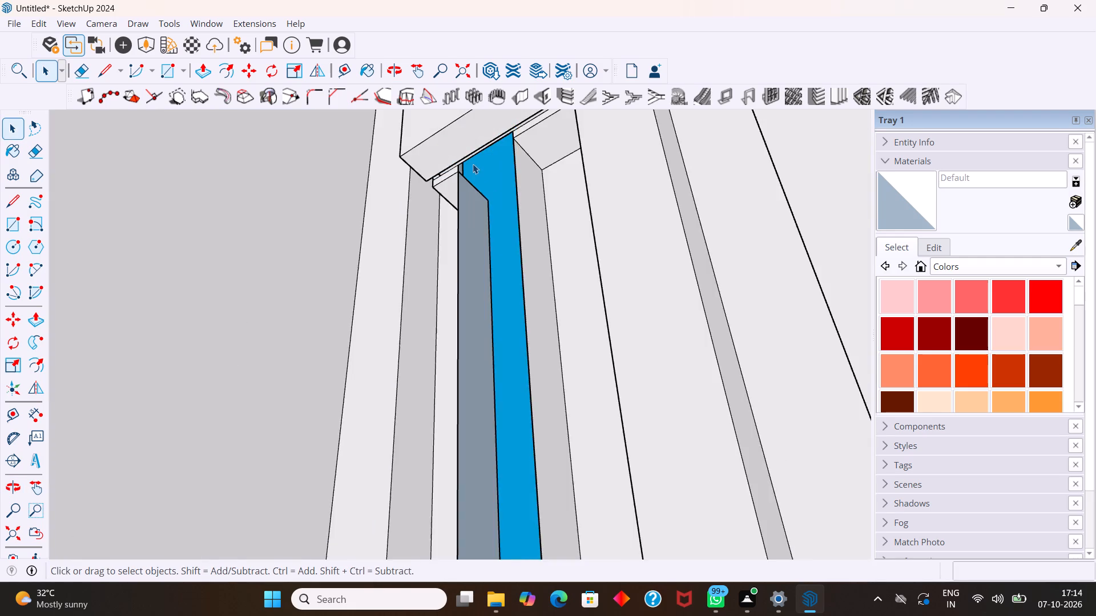
scroll(473, 164, "down", 4)
scroll(519, 200, "down", 9)
scroll(686, 248, "down", 1)
middle_click_drag(727, 253, 339, 297)
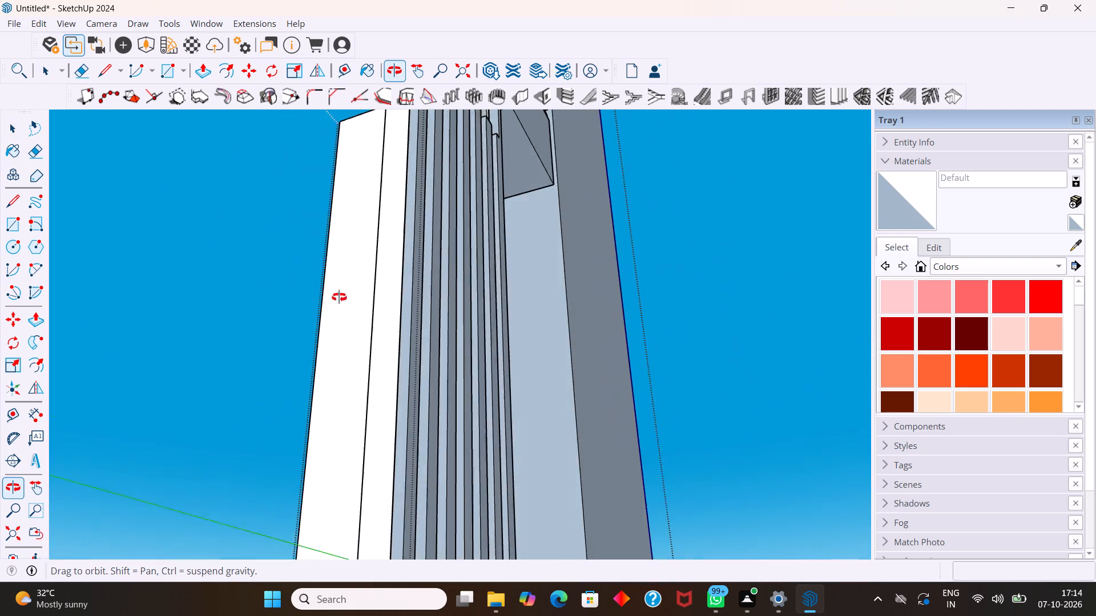
middle_click_drag(339, 297, 332, 298)
scroll(332, 298, "down", 1)
scroll(510, 263, "down", 9)
middle_click_drag(491, 168, 346, 137)
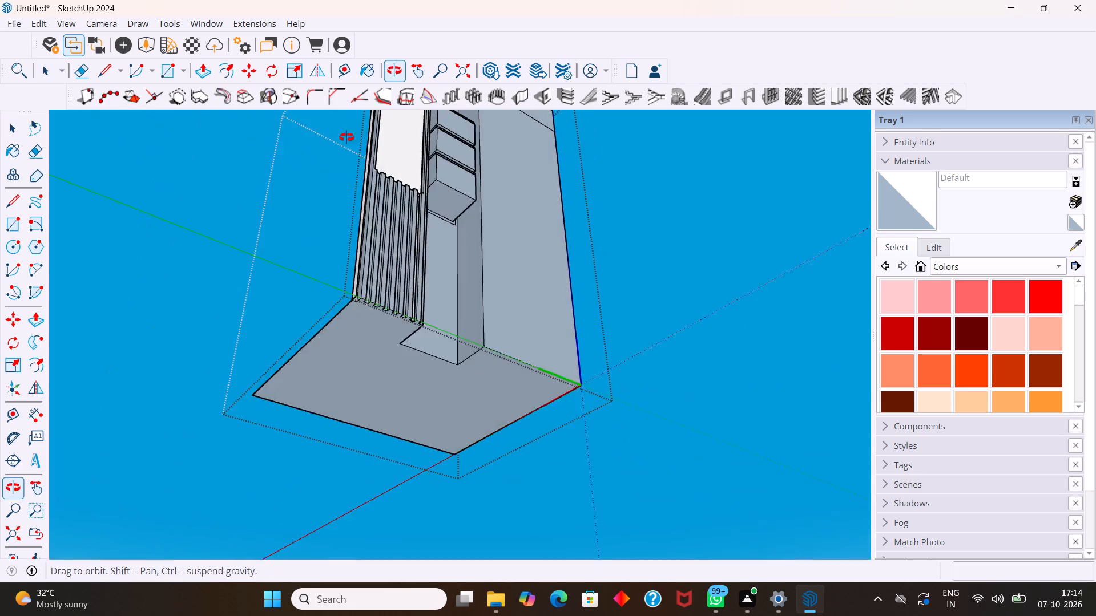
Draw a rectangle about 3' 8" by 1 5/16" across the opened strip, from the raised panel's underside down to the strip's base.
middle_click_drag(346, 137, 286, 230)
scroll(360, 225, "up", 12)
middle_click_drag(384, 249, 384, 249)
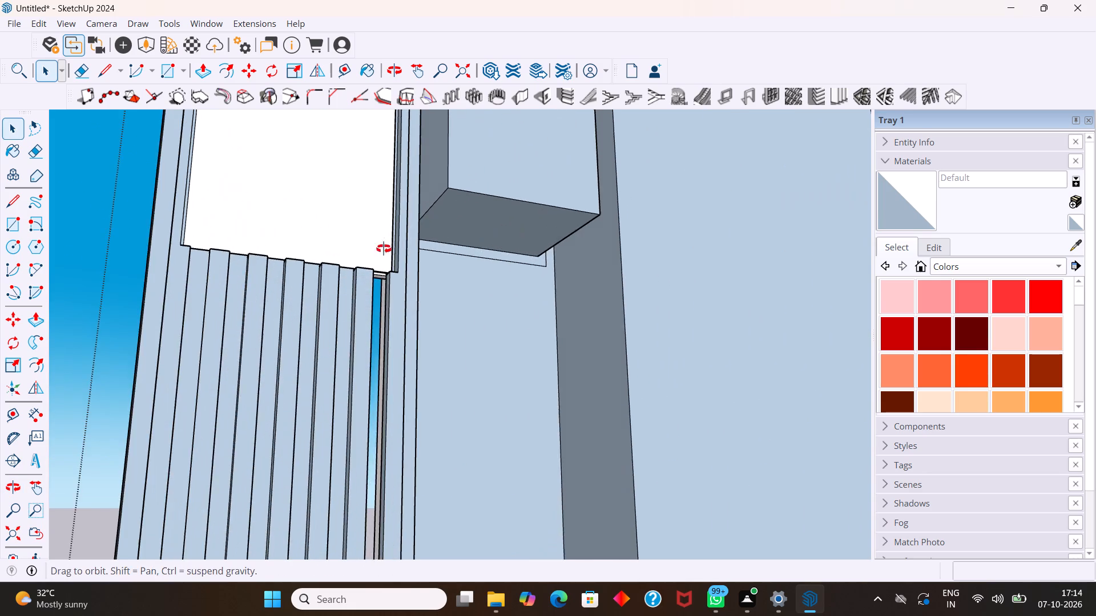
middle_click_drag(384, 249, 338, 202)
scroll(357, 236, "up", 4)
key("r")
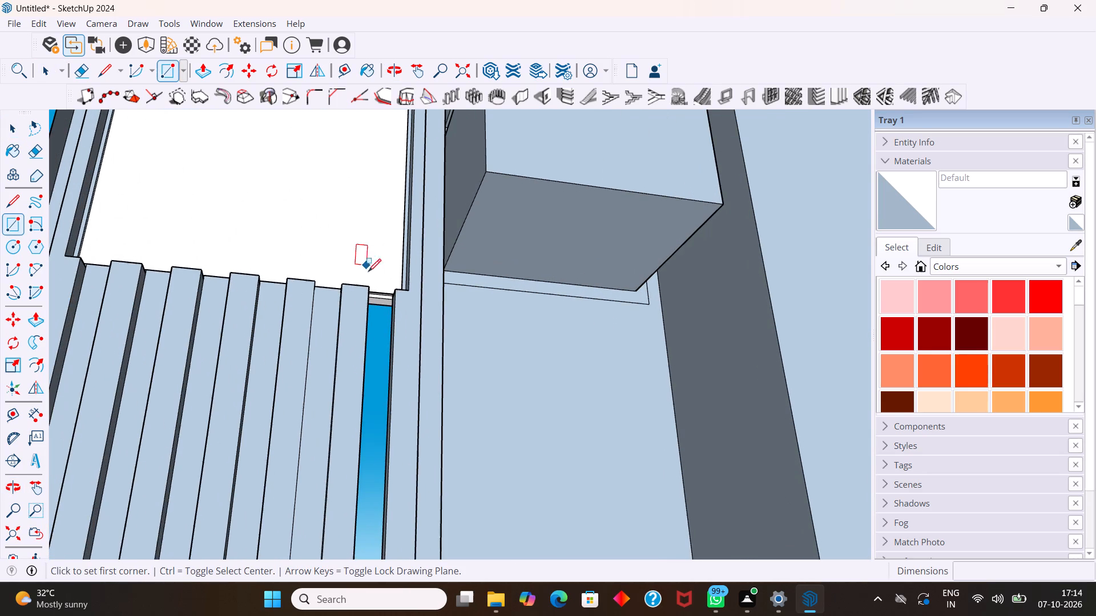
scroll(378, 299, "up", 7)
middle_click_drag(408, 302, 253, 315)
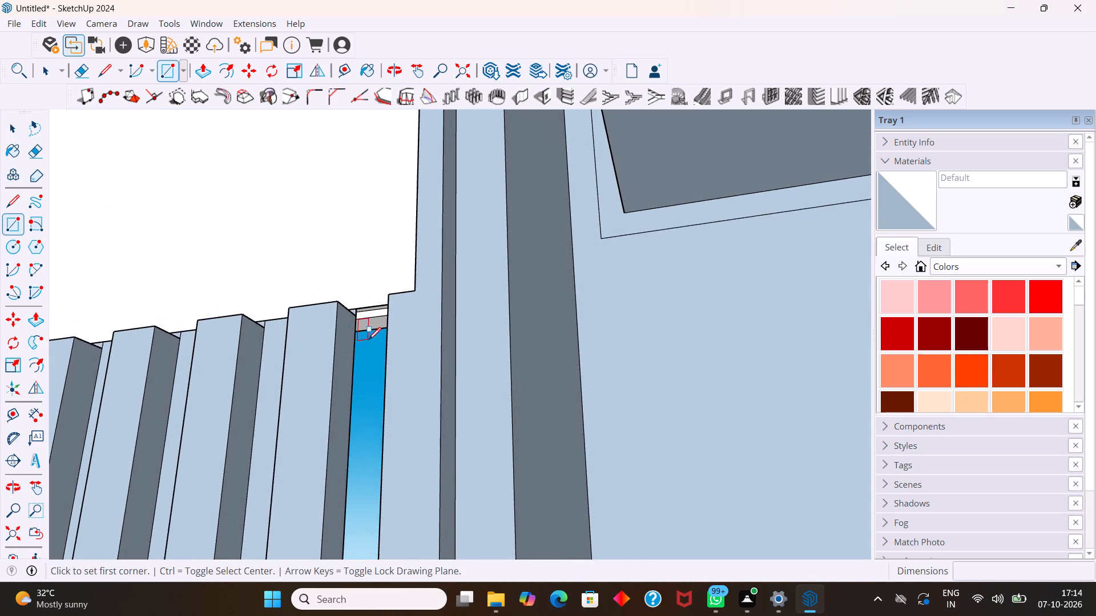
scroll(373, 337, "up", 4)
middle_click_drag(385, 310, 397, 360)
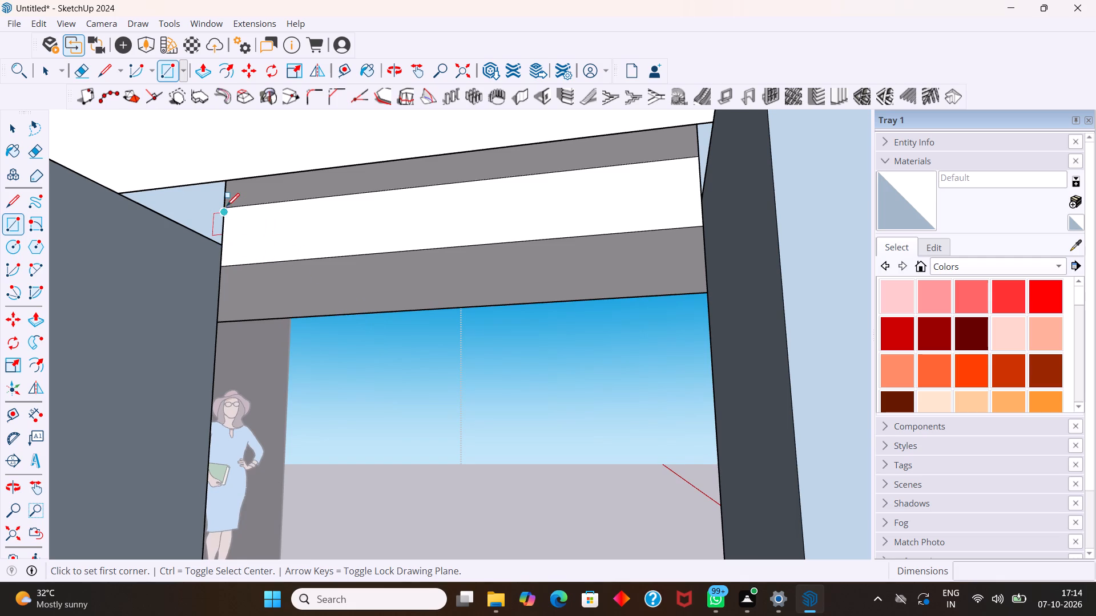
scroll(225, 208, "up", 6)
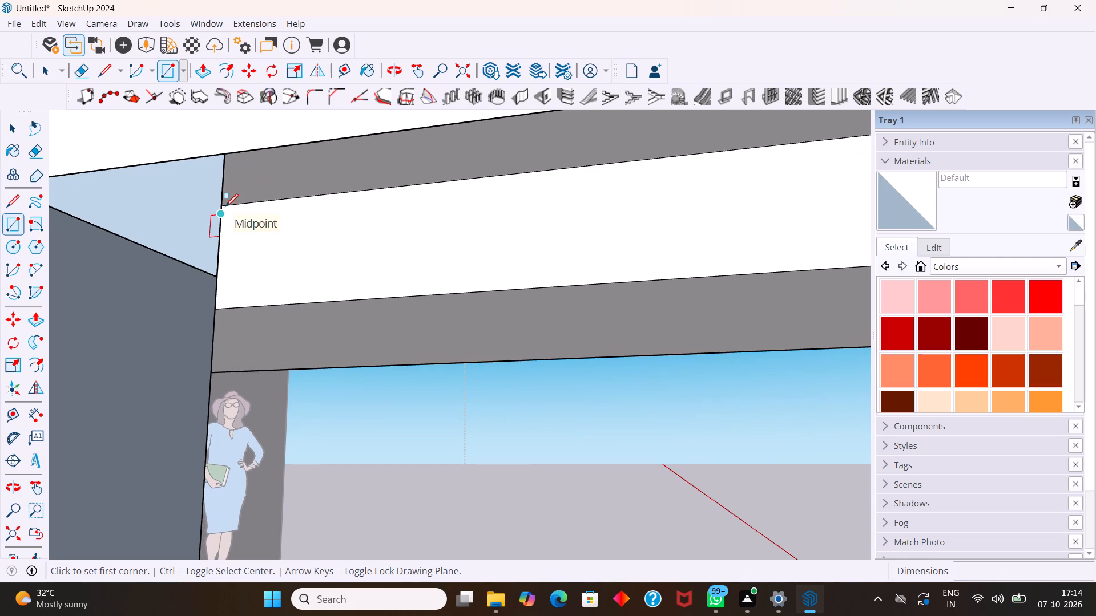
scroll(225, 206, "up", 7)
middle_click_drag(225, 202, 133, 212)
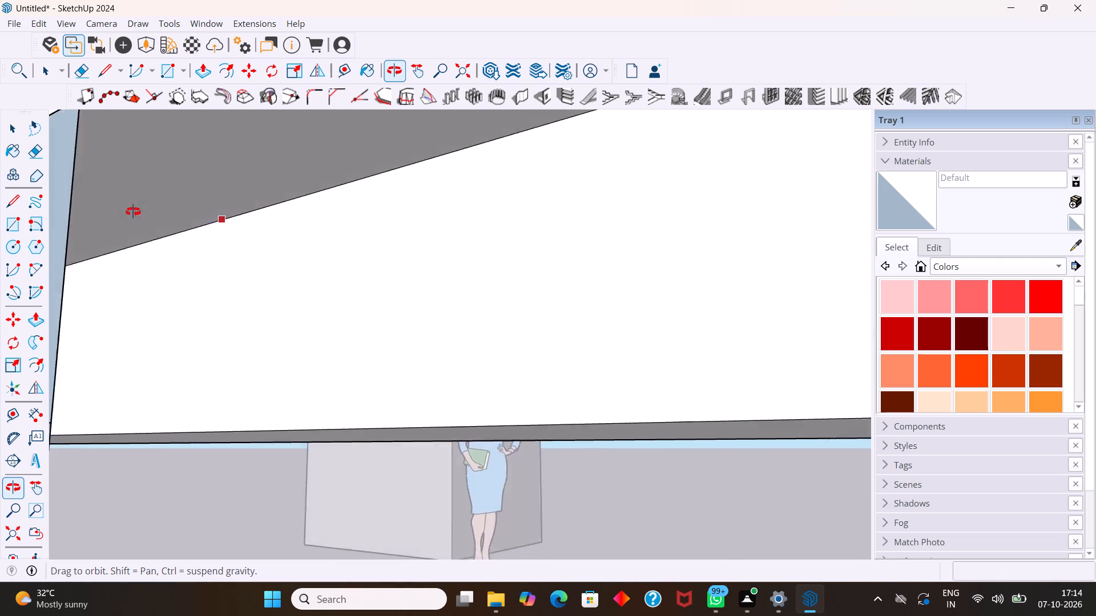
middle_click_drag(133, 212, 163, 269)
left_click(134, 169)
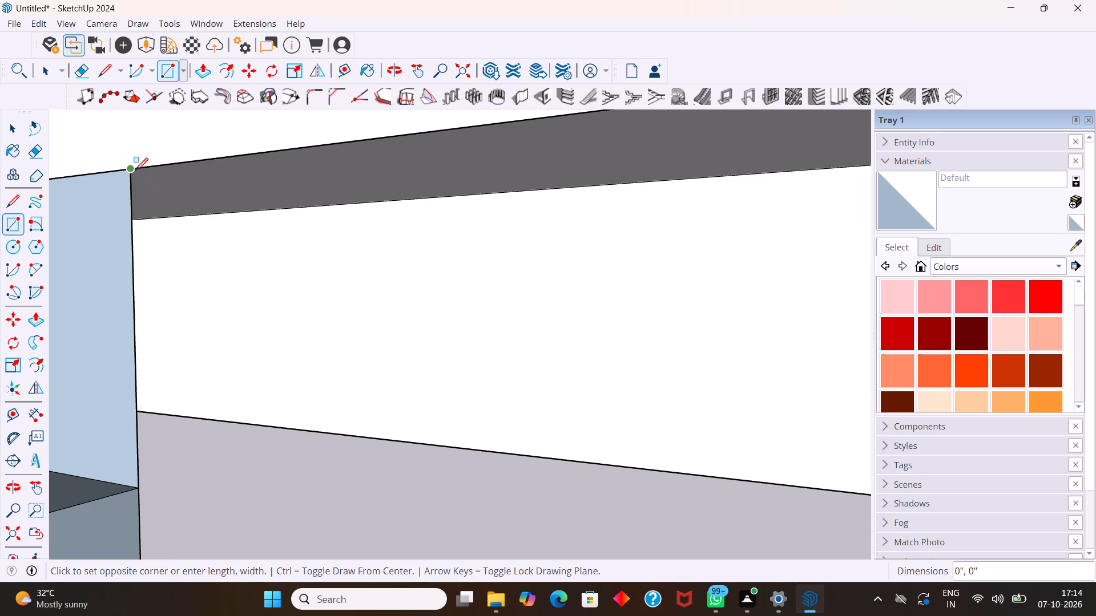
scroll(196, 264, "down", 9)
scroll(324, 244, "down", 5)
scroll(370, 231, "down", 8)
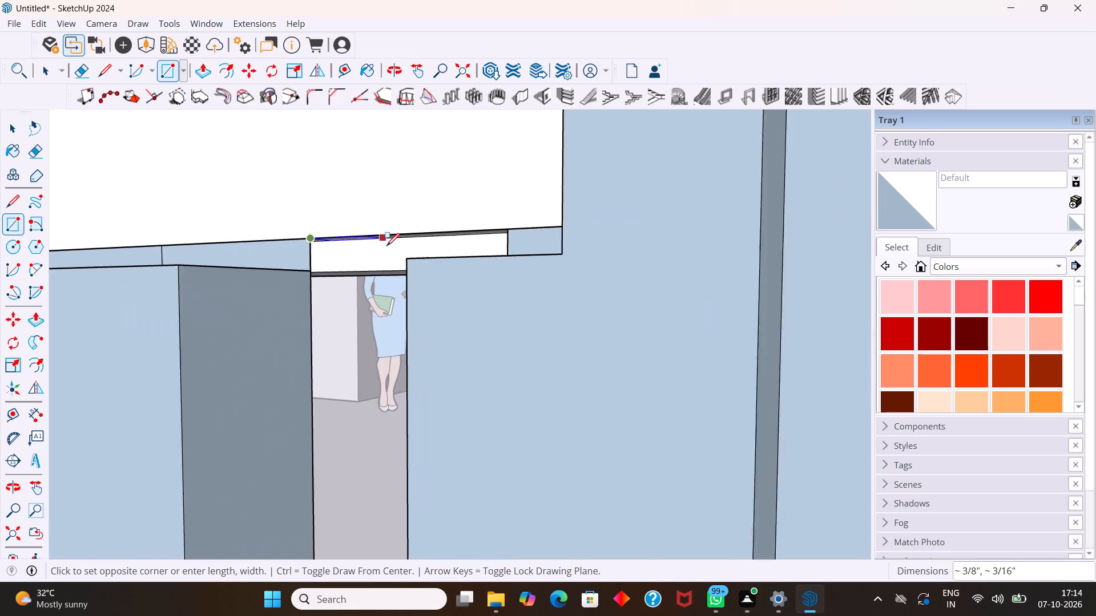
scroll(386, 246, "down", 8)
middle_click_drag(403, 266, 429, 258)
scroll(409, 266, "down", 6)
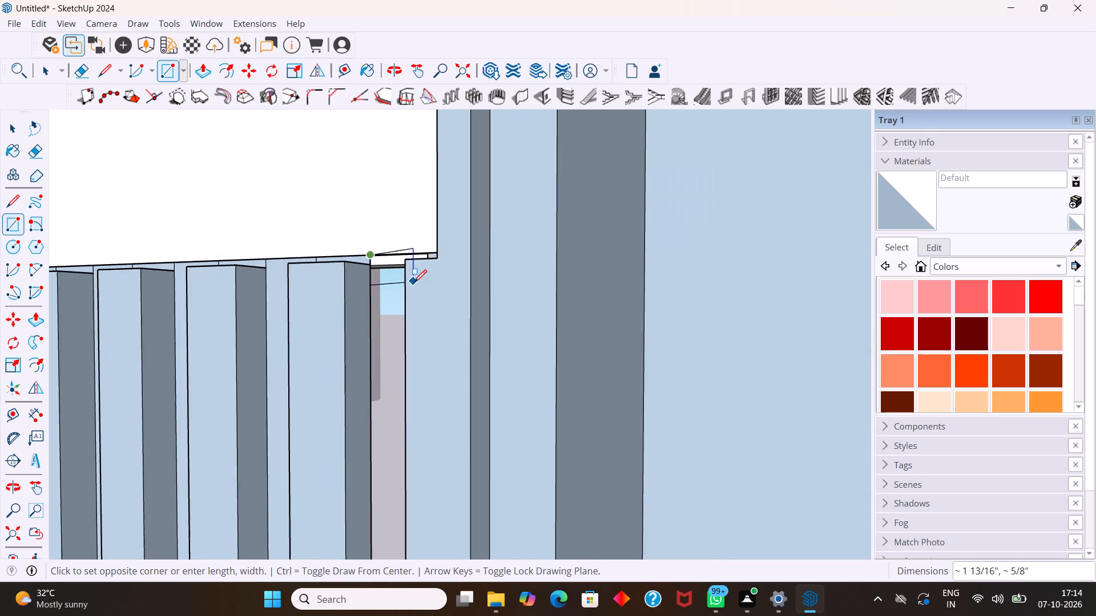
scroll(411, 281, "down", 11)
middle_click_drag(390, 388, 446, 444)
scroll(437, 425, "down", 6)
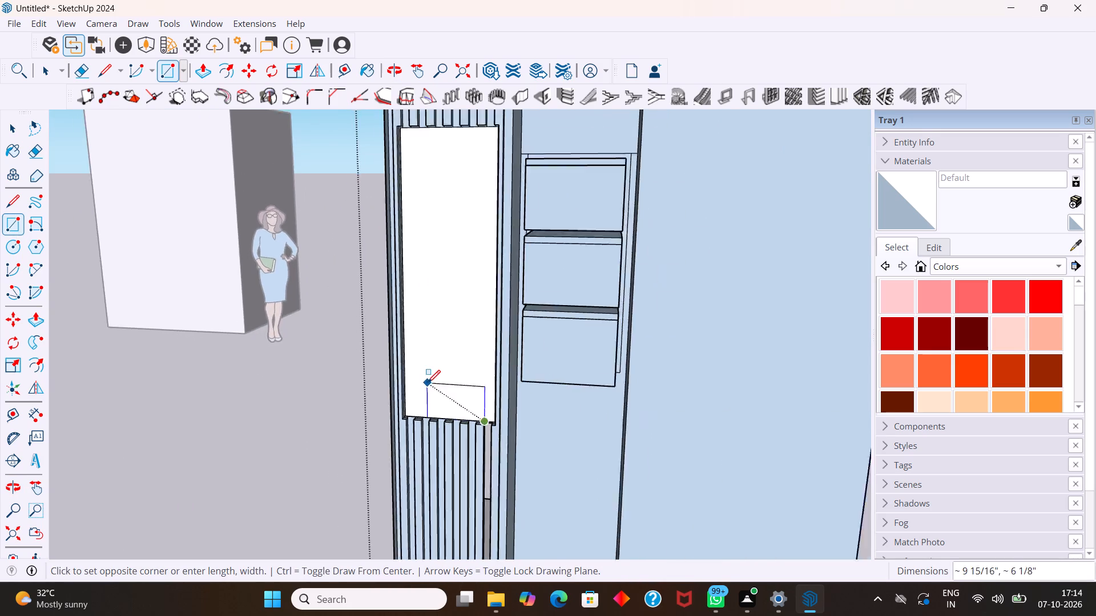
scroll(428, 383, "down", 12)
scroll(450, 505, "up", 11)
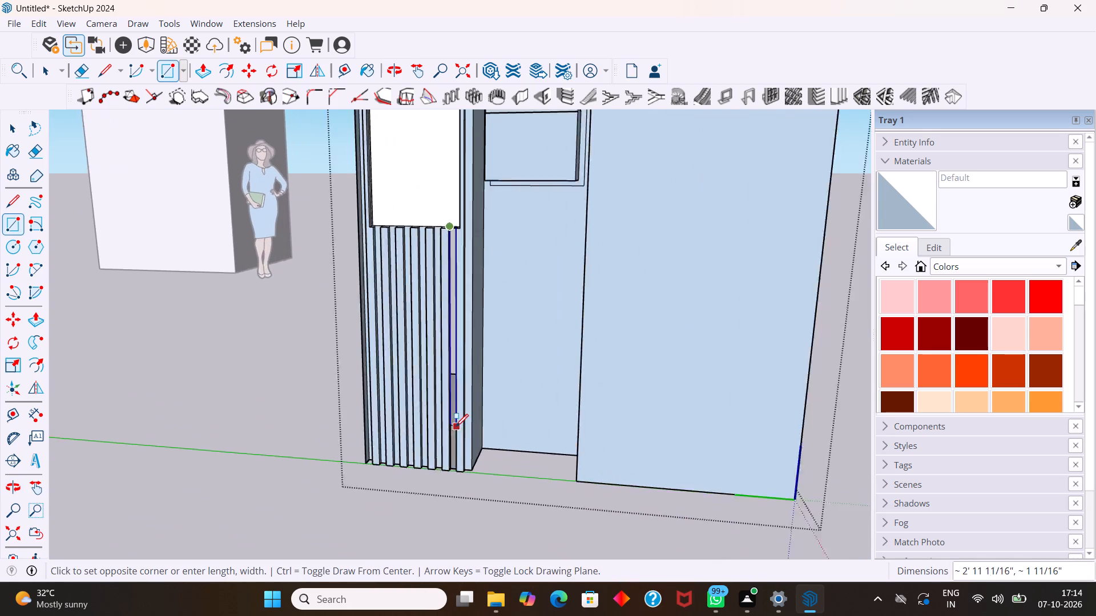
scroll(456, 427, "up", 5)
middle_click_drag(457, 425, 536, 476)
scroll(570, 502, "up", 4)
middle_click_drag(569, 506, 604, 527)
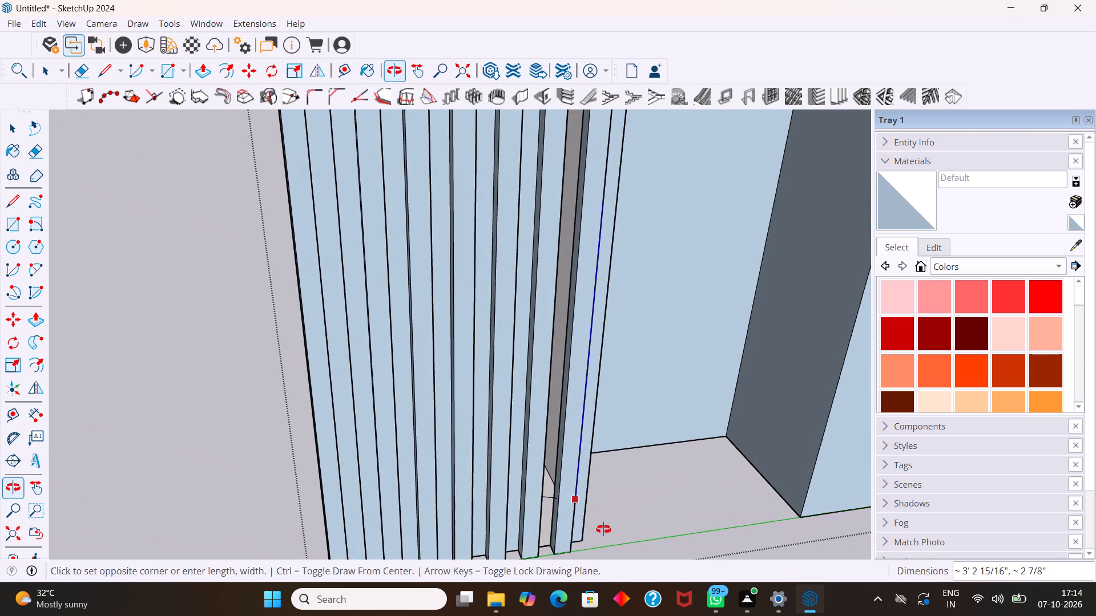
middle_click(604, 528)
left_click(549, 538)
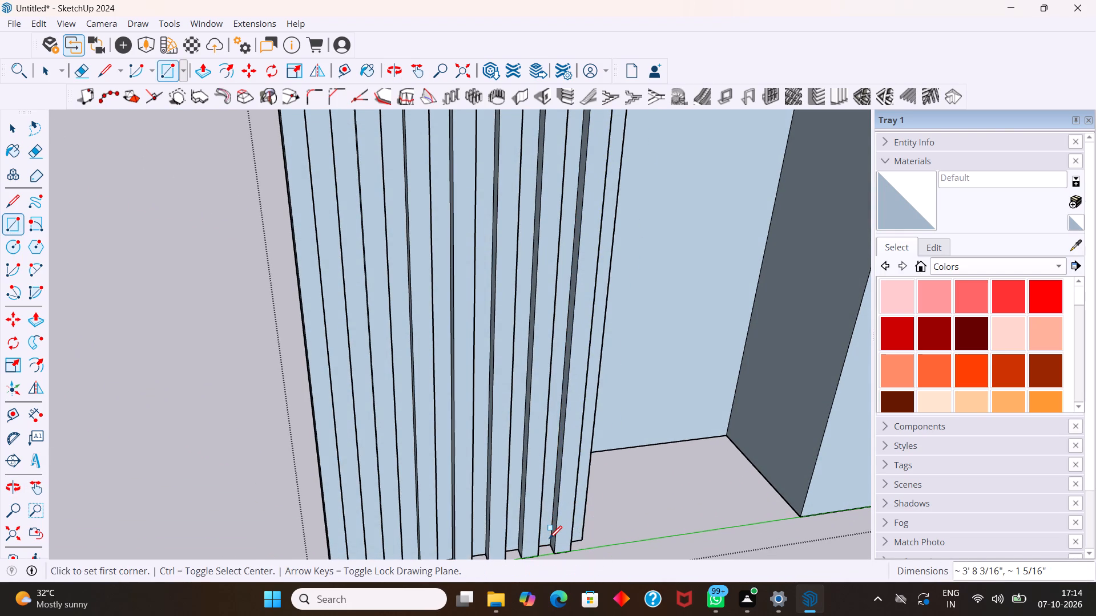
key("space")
Examine the lower vertical strips and the filled gap beneath the raised panel from inside the room.
middle_click_drag(398, 489, 750, 475)
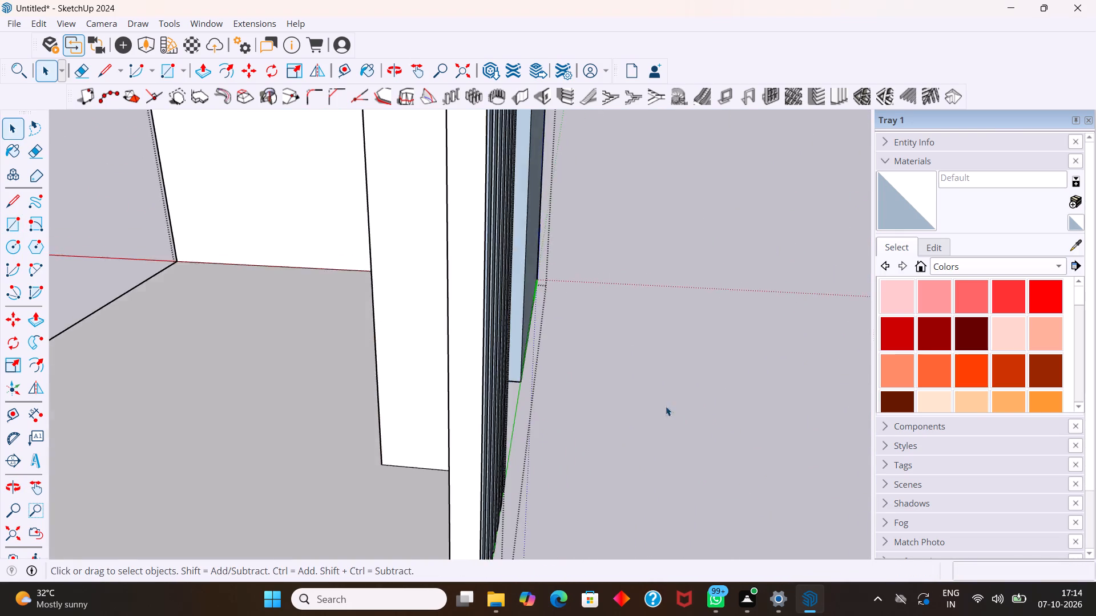
scroll(609, 389, "down", 5)
middle_click_drag(420, 318, 807, 310)
scroll(442, 325, "down", 1)
scroll(667, 154, "up", 4)
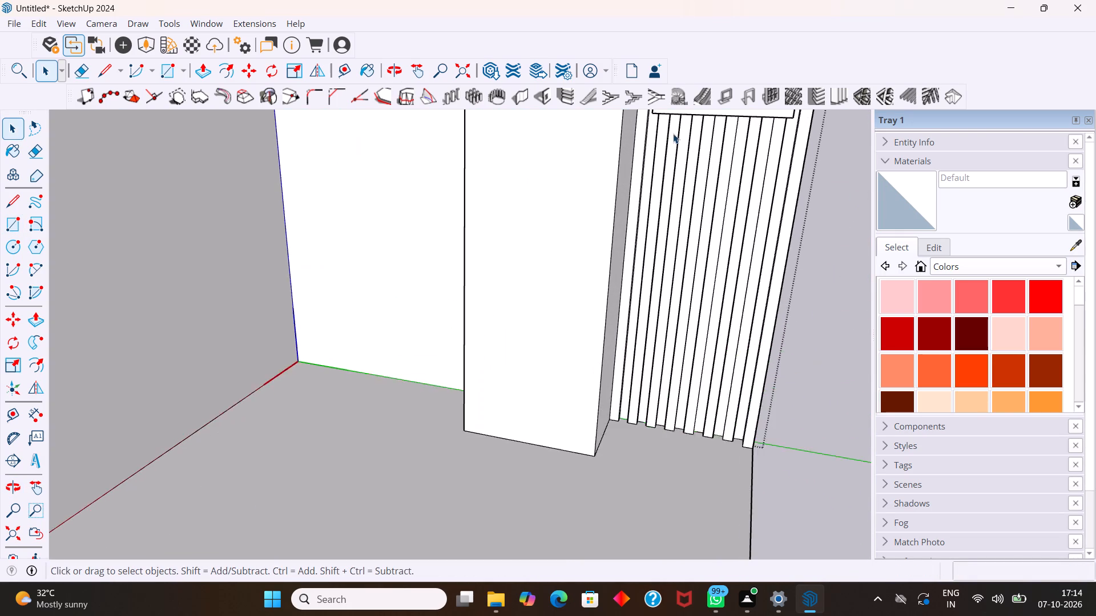
scroll(673, 133, "up", 4)
middle_click_drag(674, 112, 602, 143)
scroll(605, 200, "up", 1)
middle_click_drag(608, 208, 606, 136)
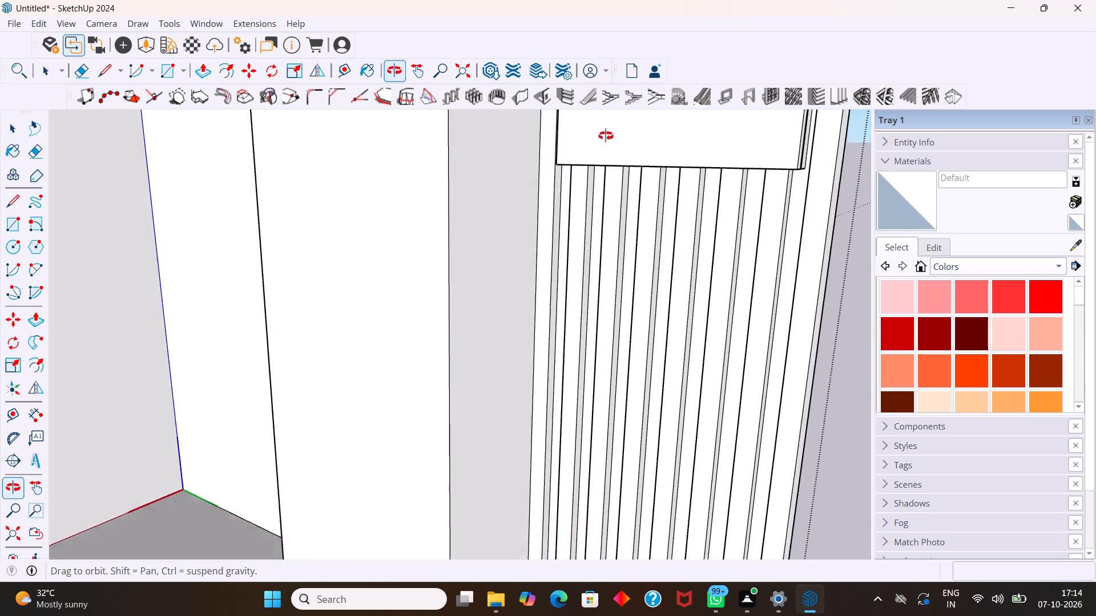
middle_click_drag(606, 136, 608, 98)
scroll(627, 182, "up", 10)
middle_click_drag(566, 179, 568, 177)
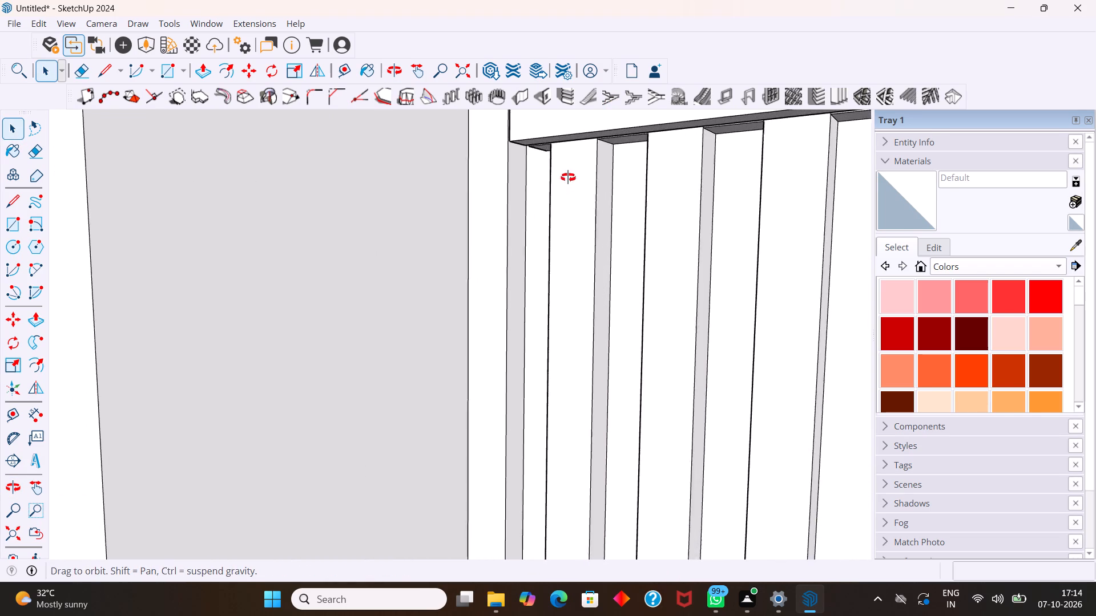
middle_click_drag(568, 177, 444, 49)
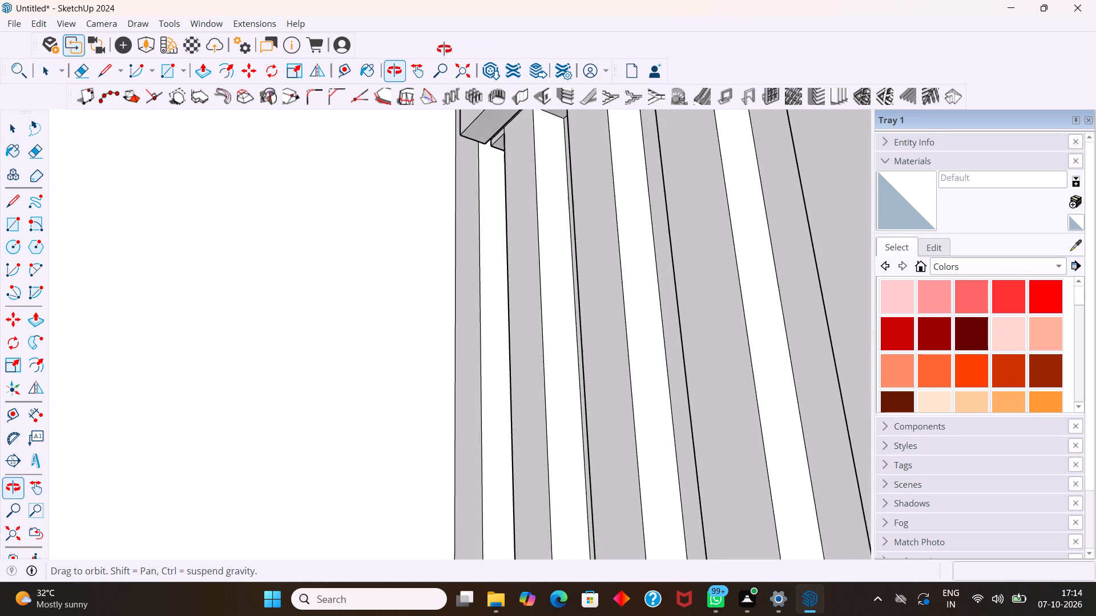
middle_click_drag(444, 49, 442, 65)
scroll(577, 166, "down", 4)
scroll(554, 149, "up", 3)
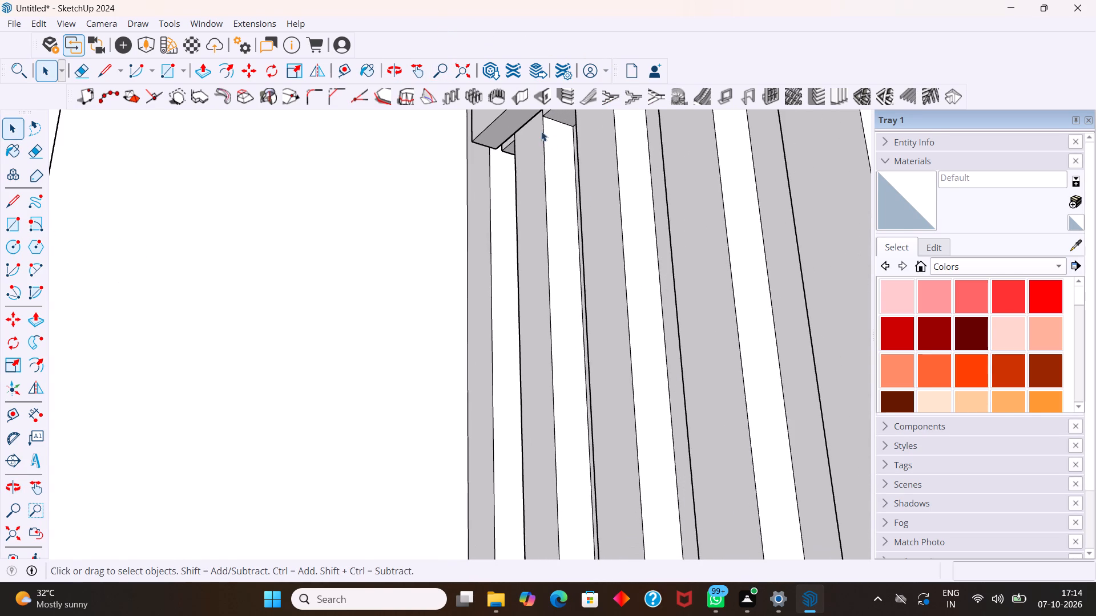
middle_click_drag(543, 128, 531, 184)
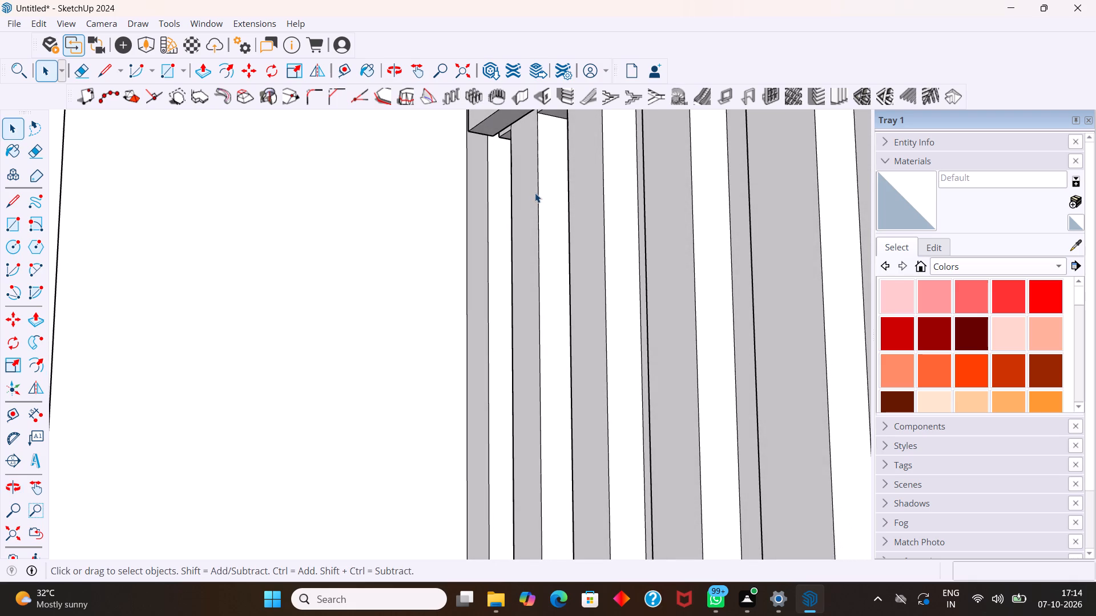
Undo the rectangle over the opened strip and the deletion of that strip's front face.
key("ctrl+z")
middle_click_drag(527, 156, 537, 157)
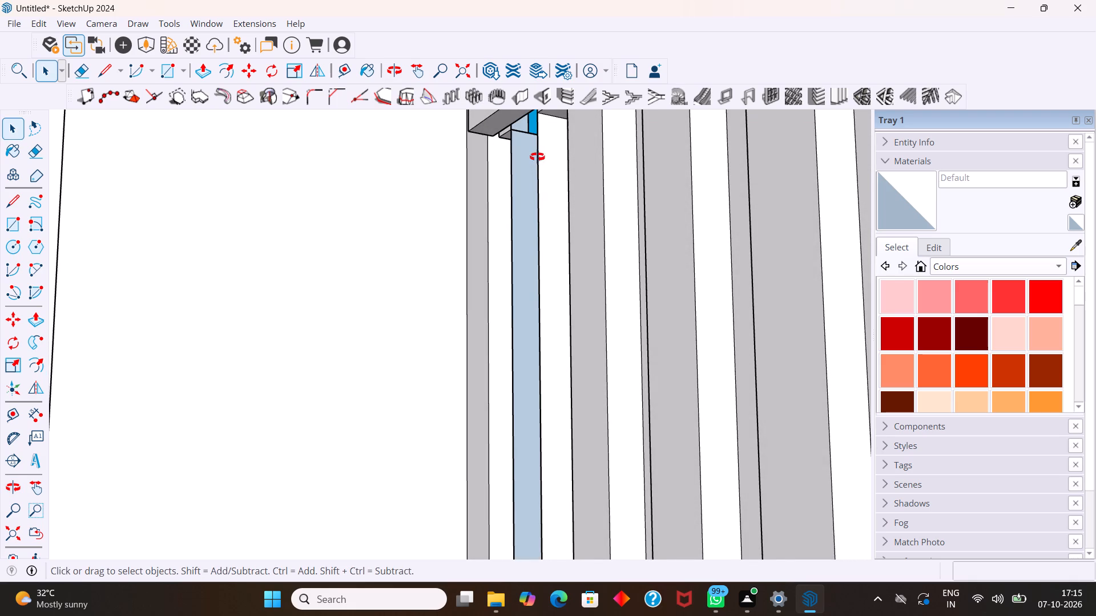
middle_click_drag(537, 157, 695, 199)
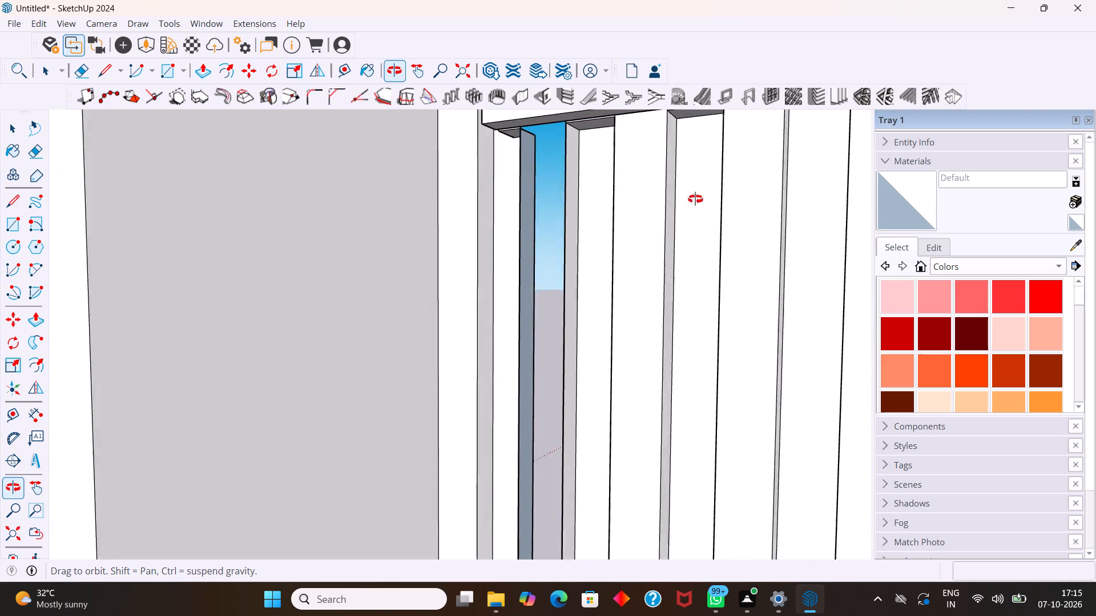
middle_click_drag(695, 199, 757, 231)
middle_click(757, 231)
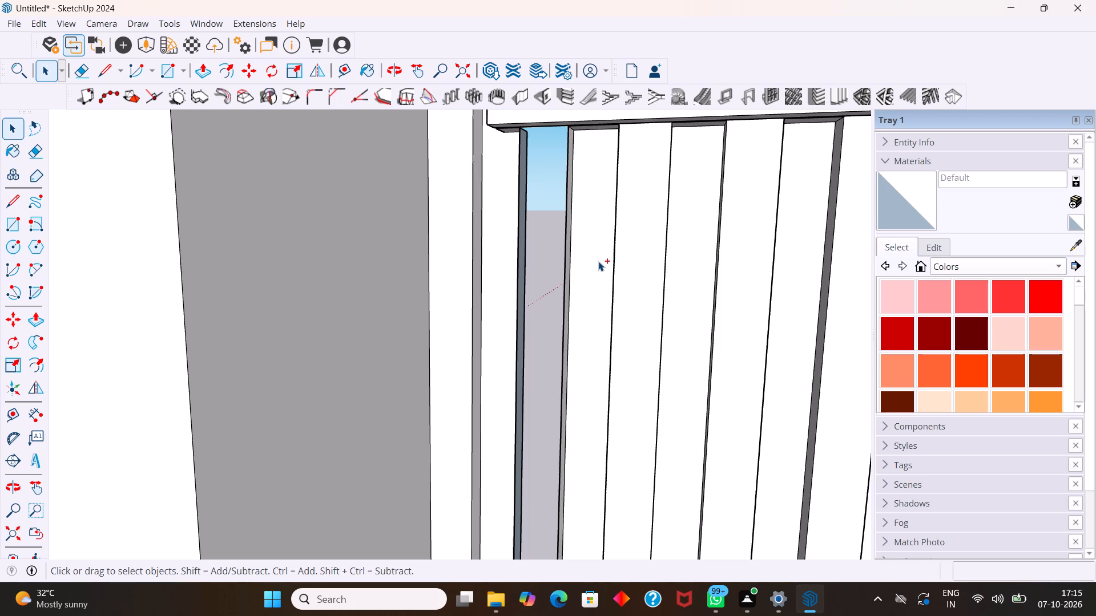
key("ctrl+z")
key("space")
Examine the restored lower strips from several angles inside the room, and the upper strips beside the top of the niche column.
scroll(606, 229, "down", 3)
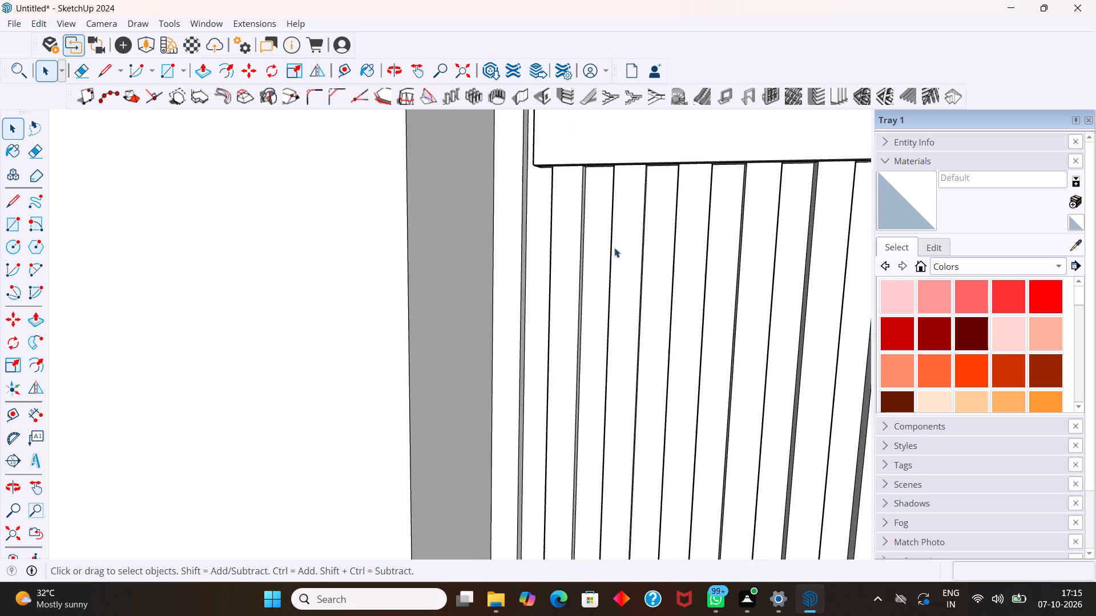
scroll(614, 248, "down", 20)
scroll(643, 307, "up", 3)
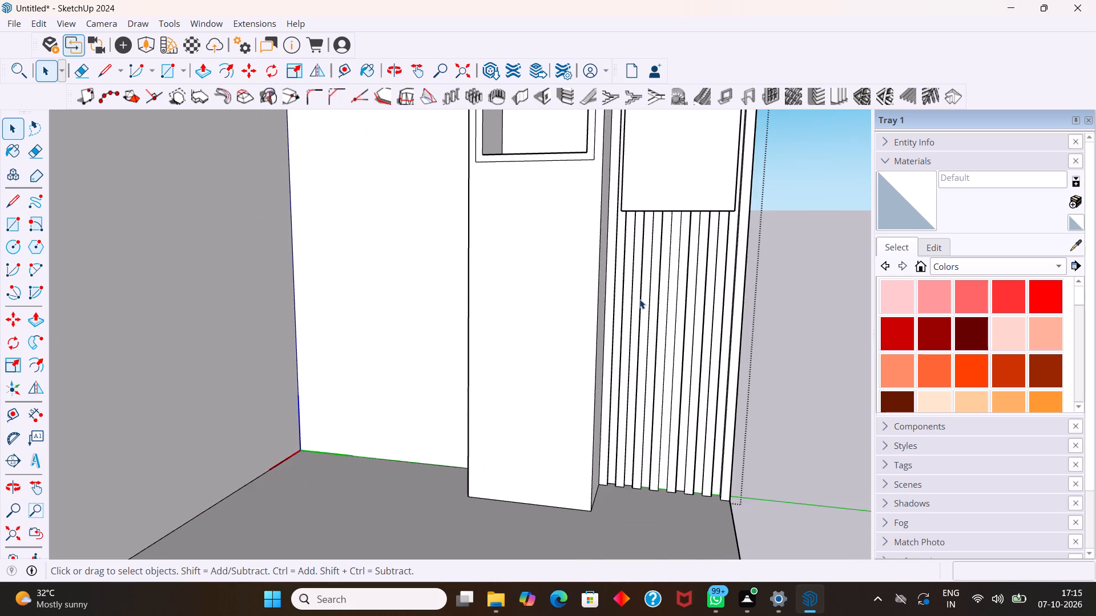
scroll(639, 299, "up", 8)
middle_click_drag(672, 348, 656, 374)
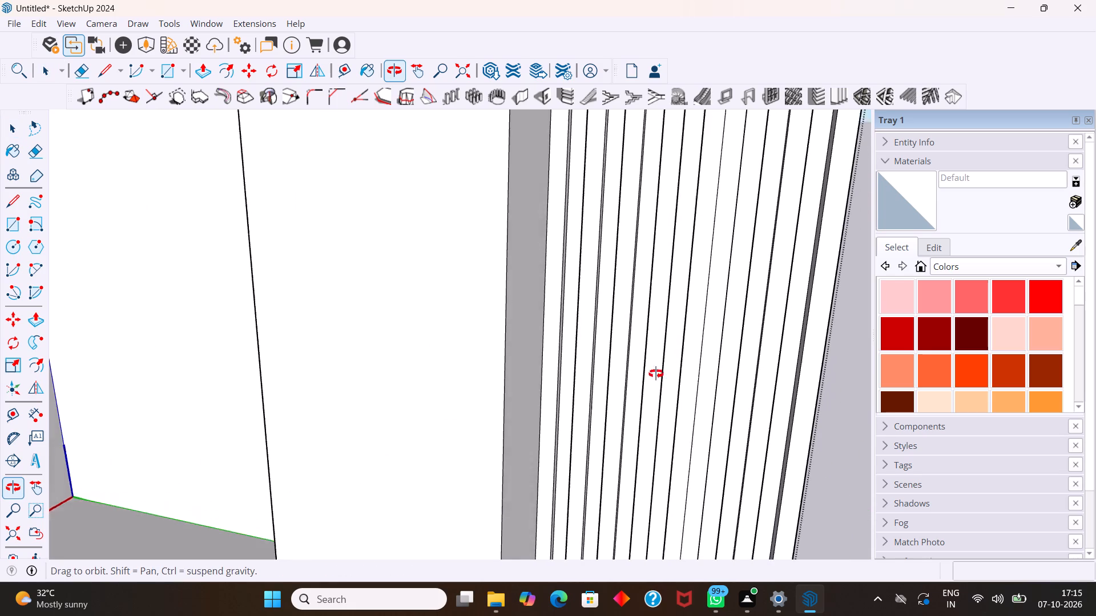
middle_click_drag(656, 374, 652, 364)
middle_click(651, 362)
scroll(586, 222, "down", 3)
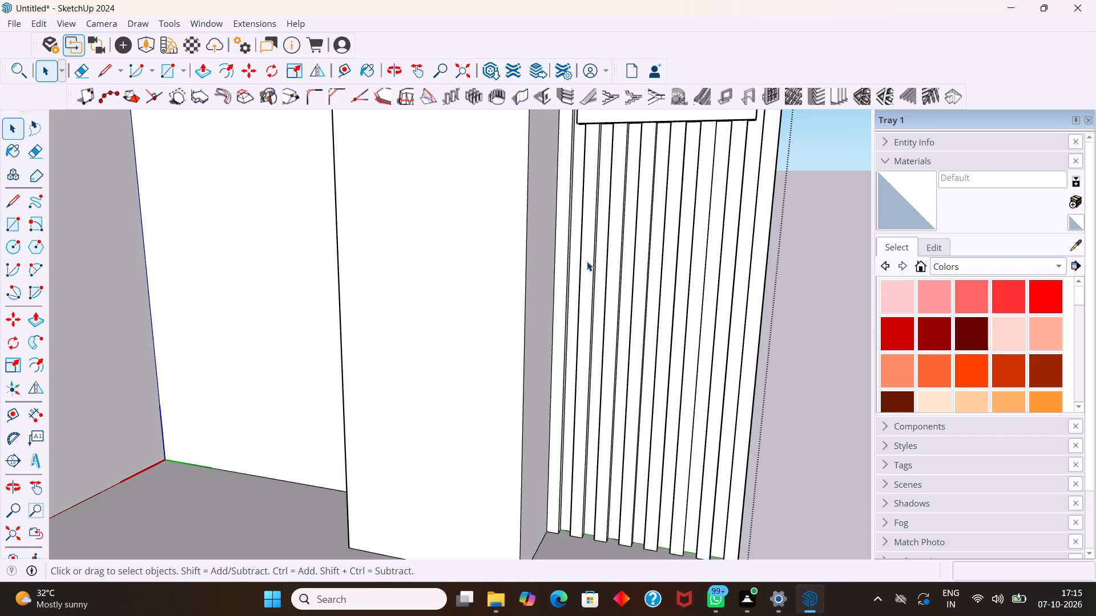
scroll(582, 249, "up", 12)
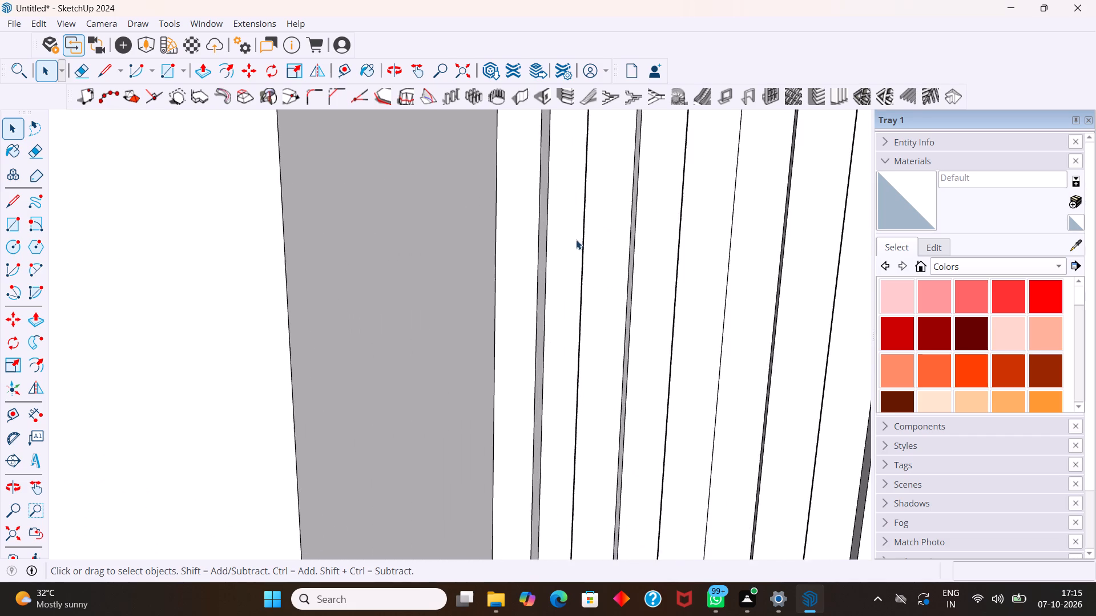
middle_click_drag(578, 238, 660, 282)
scroll(657, 274, "down", 8)
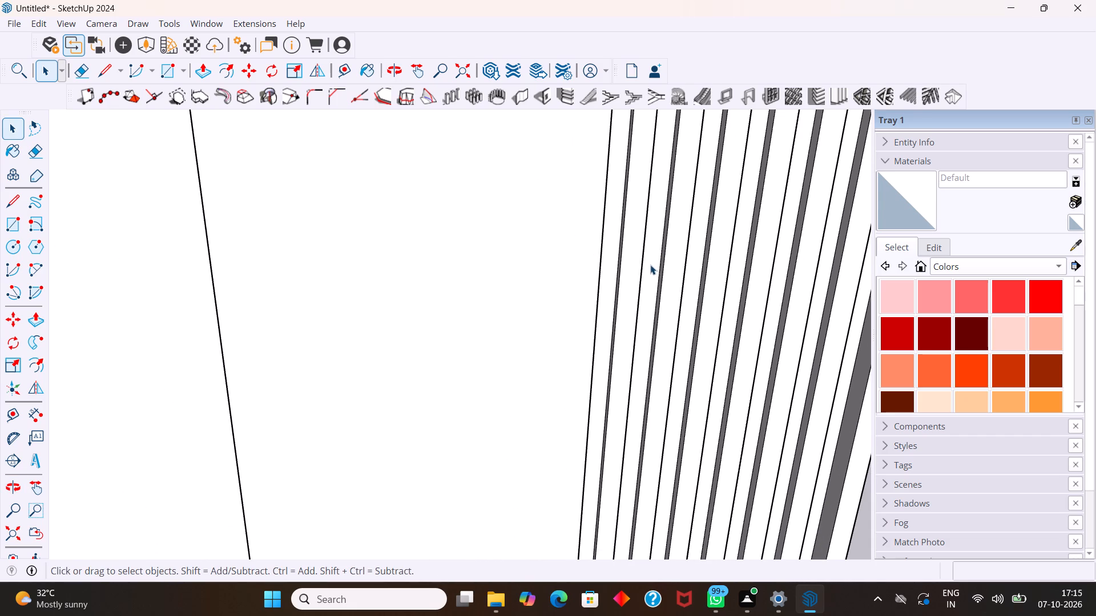
scroll(656, 277, "down", 12)
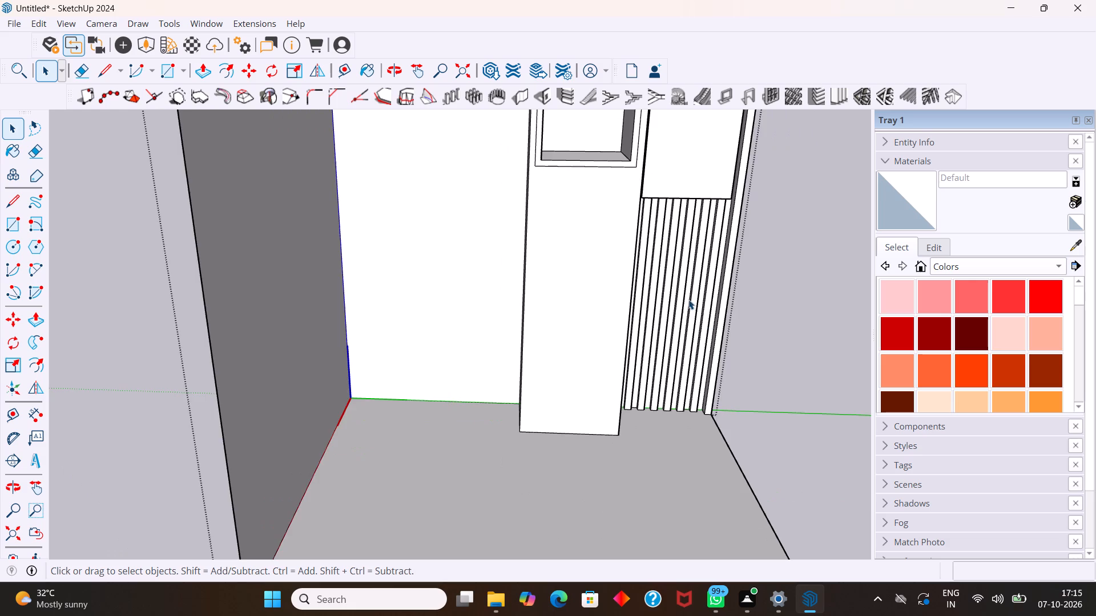
scroll(688, 299, "down", 10)
scroll(709, 313, "up", 13)
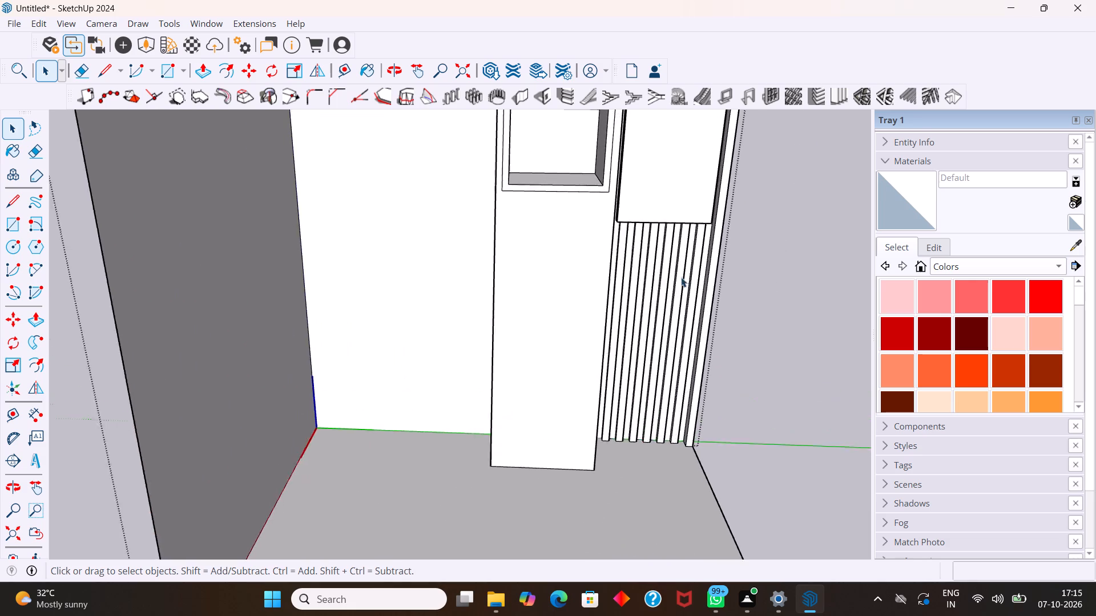
scroll(681, 277, "up", 3)
middle_click_drag(682, 282, 539, 290)
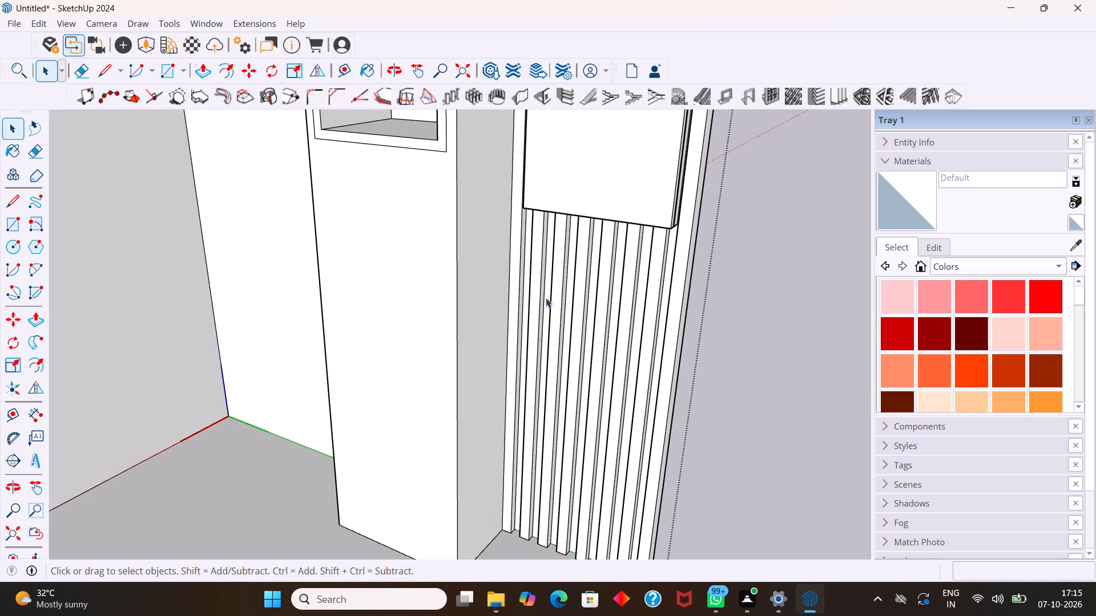
middle_click_drag(570, 309, 601, 284)
scroll(598, 278, "down", 5)
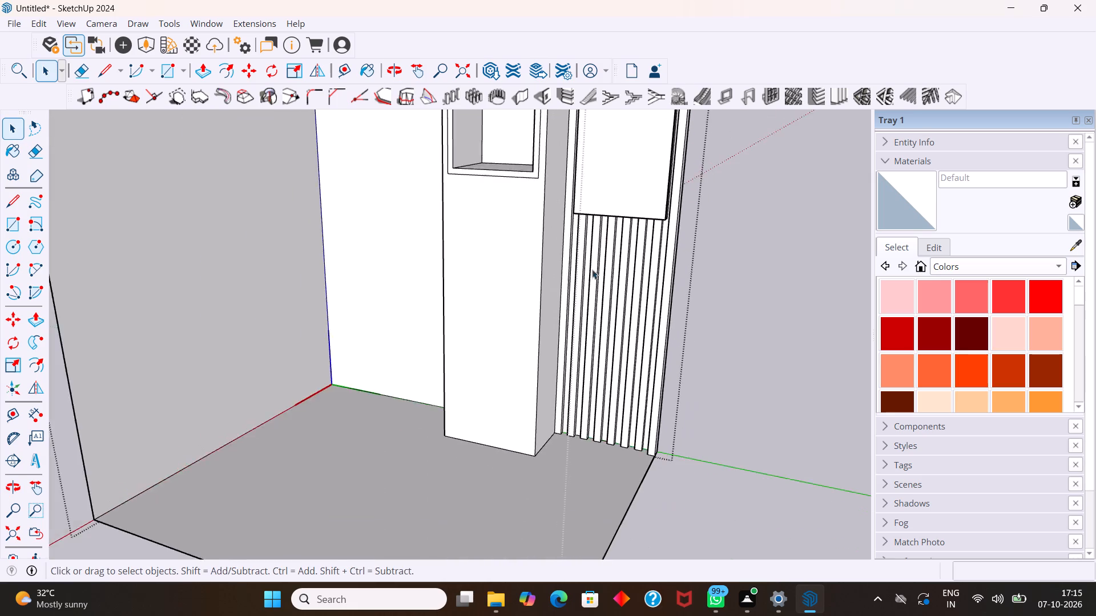
scroll(588, 260, "down", 14)
scroll(625, 210, "down", 5)
scroll(633, 164, "up", 4)
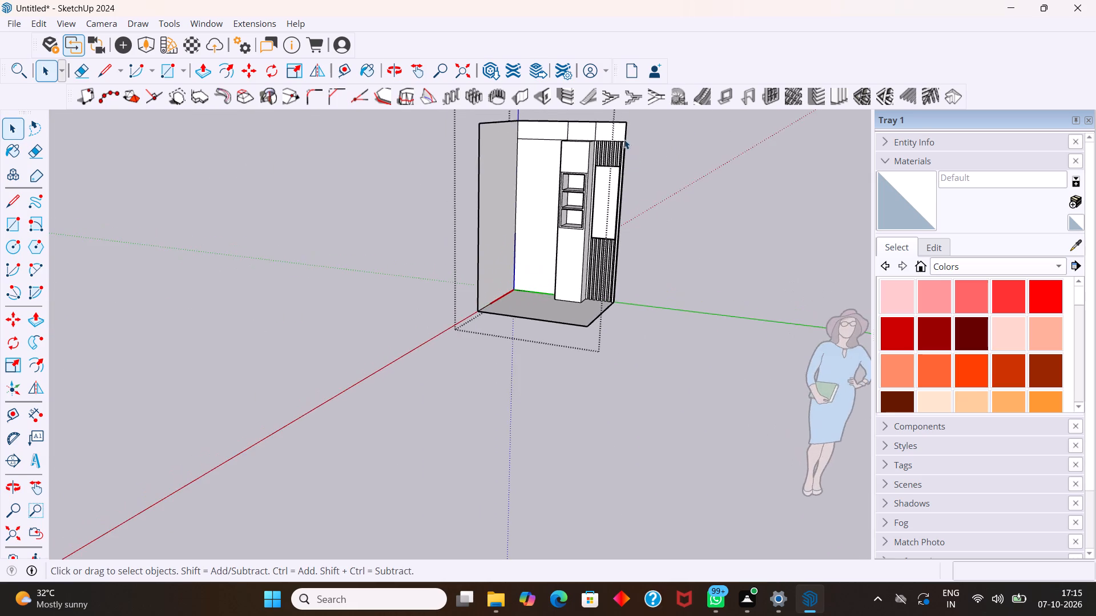
scroll(624, 140, "up", 20)
scroll(624, 140, "up", 3)
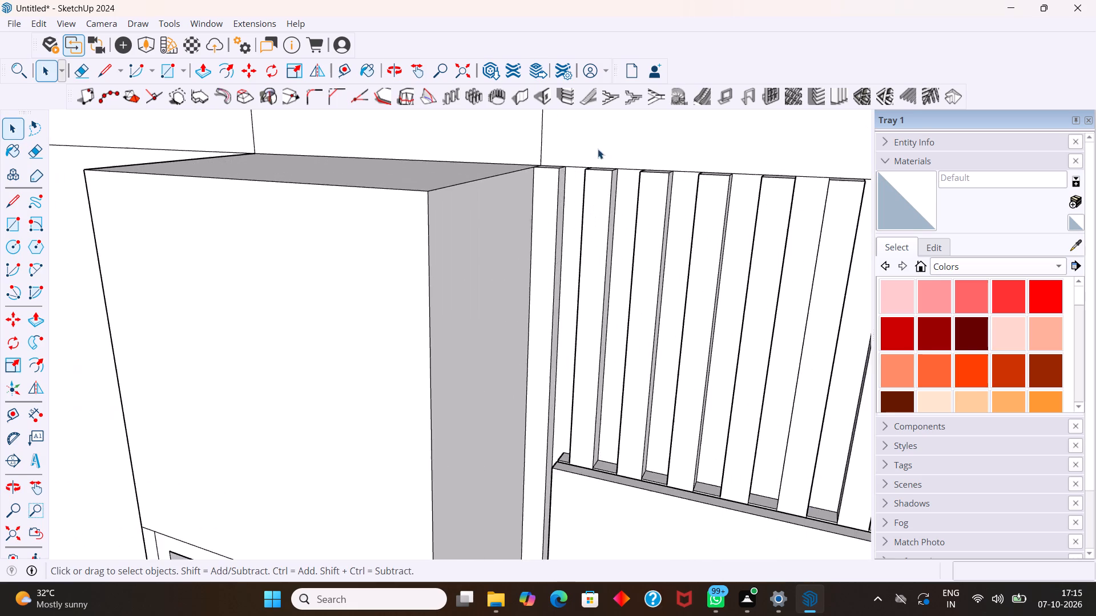
Examine the upper strips beside the top of the niche column from several angles, and the wall as a whole.
scroll(598, 149, "up", 5)
middle_click_drag(609, 159, 719, 153)
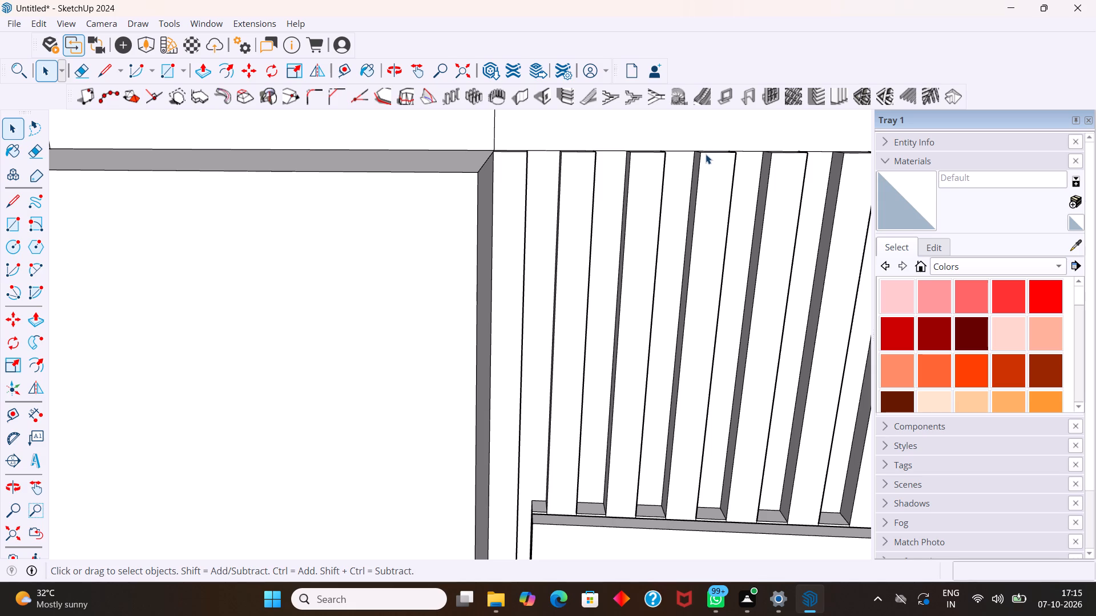
scroll(687, 172, "up", 2)
middle_click_drag(667, 169, 646, 196)
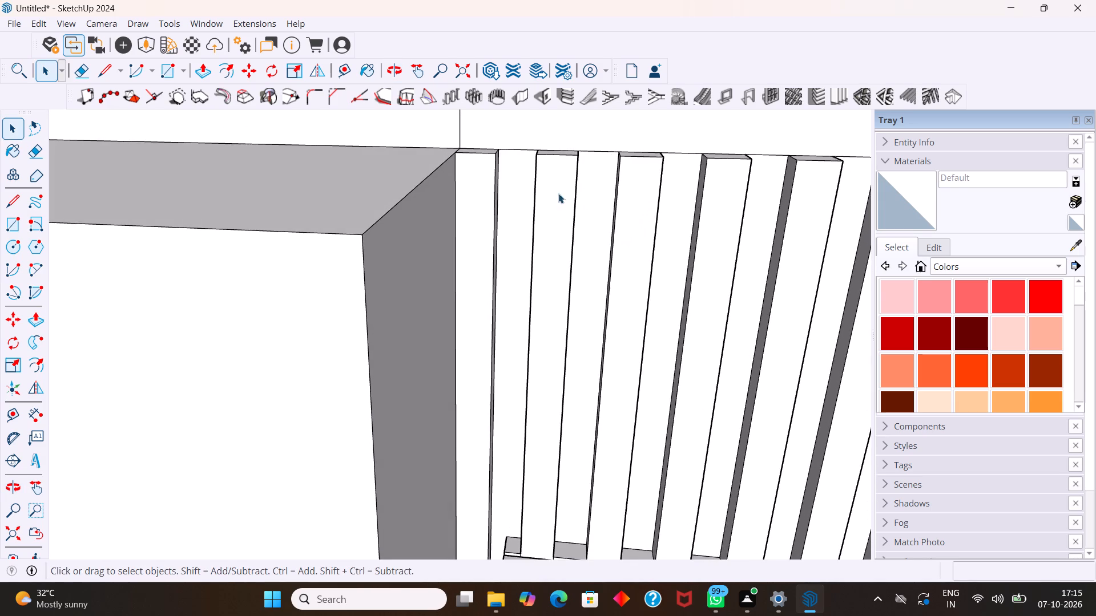
scroll(544, 187, "up", 2)
middle_click_drag(537, 179, 499, 194)
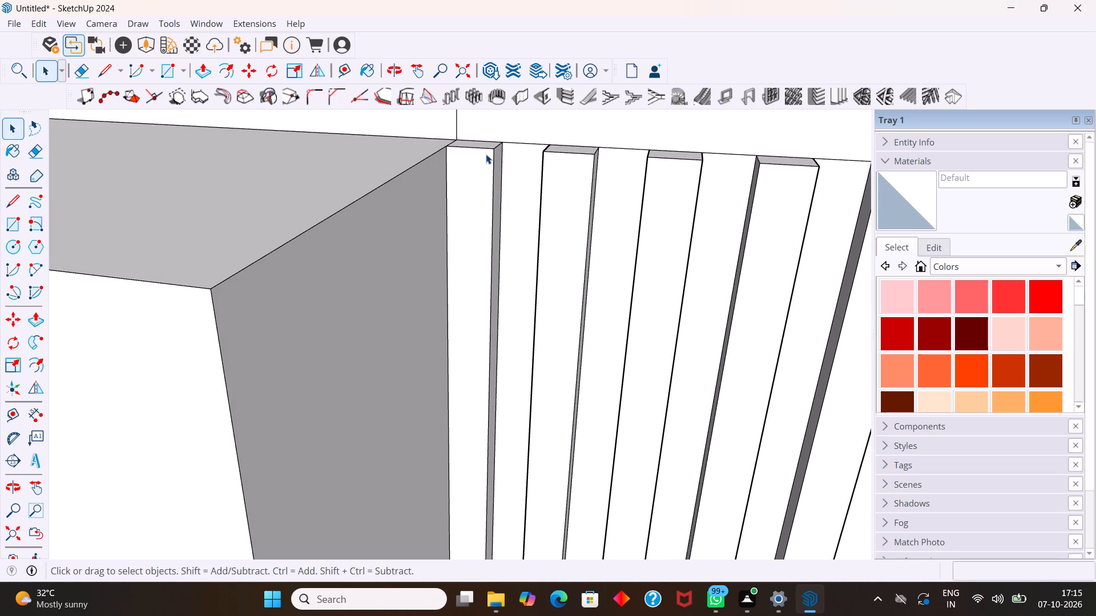
scroll(483, 147, "down", 5)
scroll(560, 260, "down", 4)
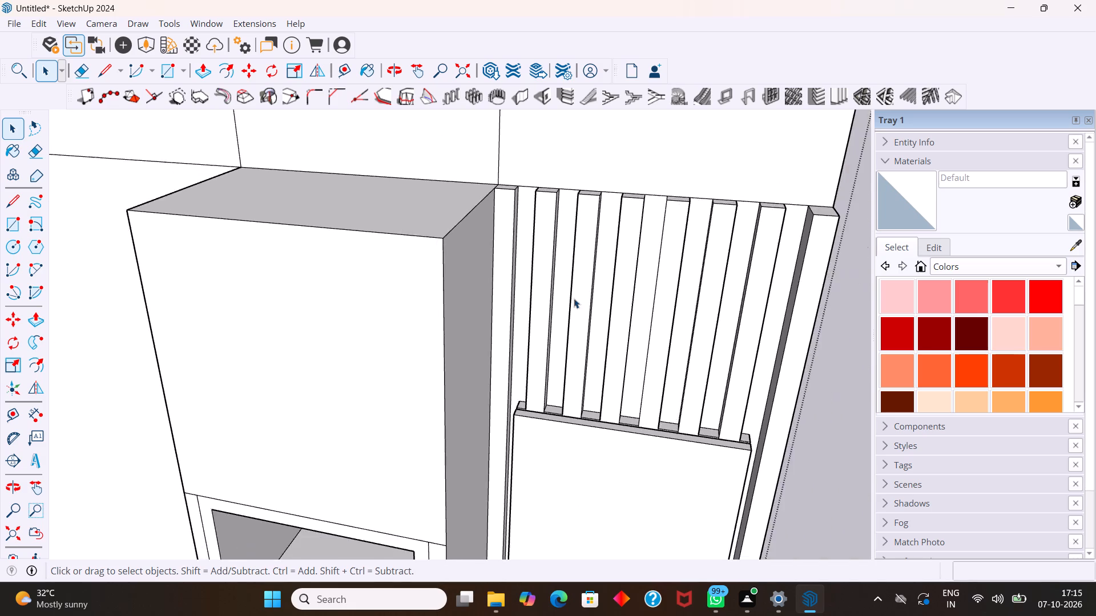
middle_click_drag(577, 307, 603, 236)
scroll(603, 234, "down", 15)
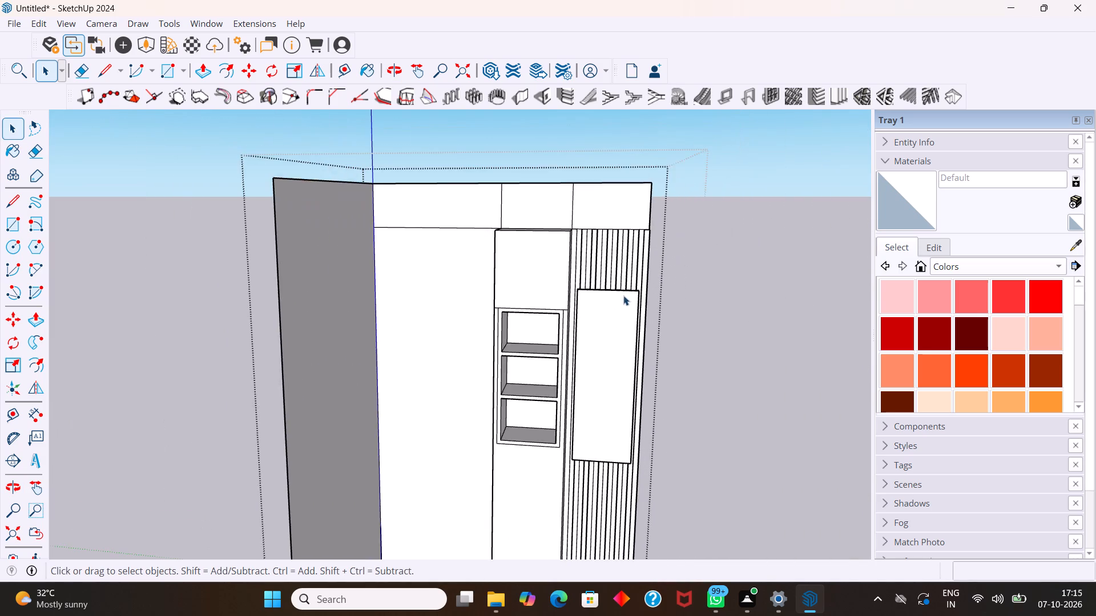
Push the first four raised strips beneath the raised panel, starting from the niche column side, back 1" flush with the gaps.
scroll(623, 295, "down", 5)
scroll(570, 477, "up", 4)
scroll(667, 445, "up", 15)
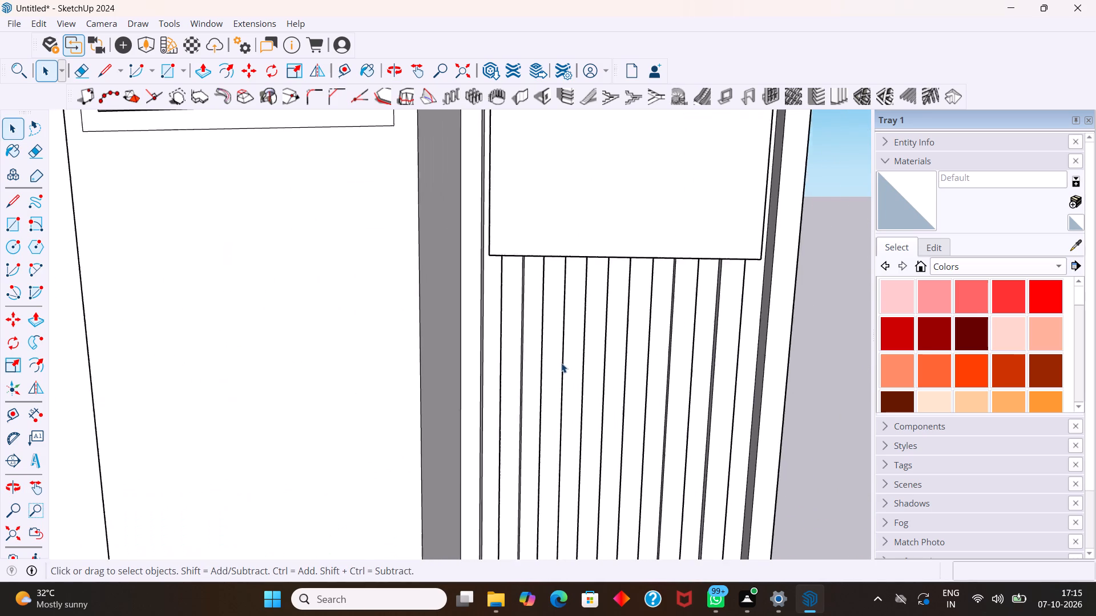
scroll(561, 363, "up", 2)
middle_click_drag(551, 355, 507, 290)
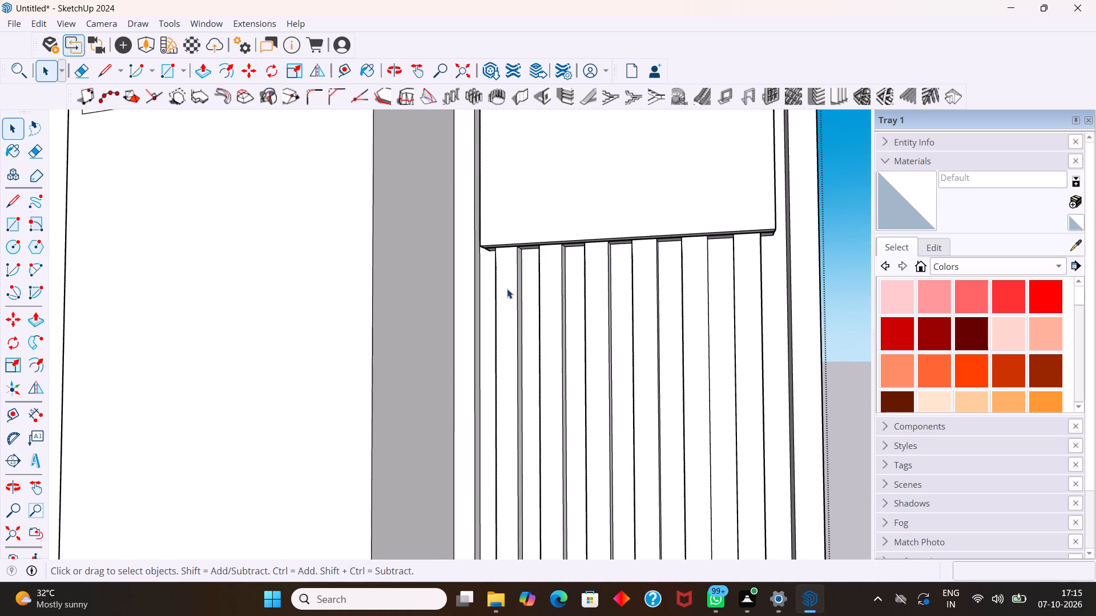
key("p")
scroll(509, 278, "up", 2)
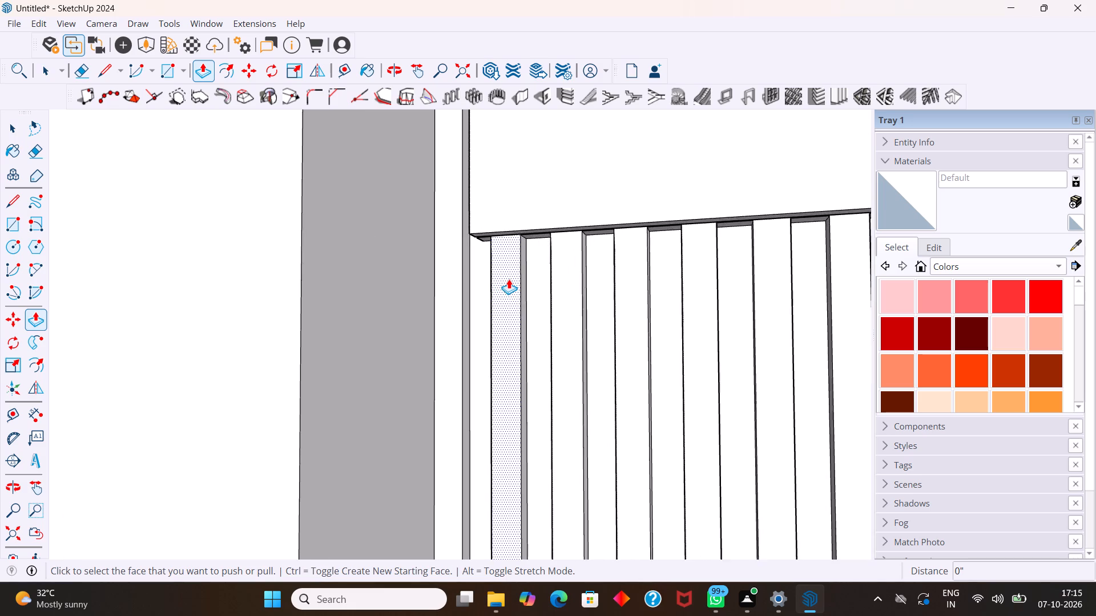
scroll(509, 279, "up", 4)
left_click_drag(511, 293, 533, 305)
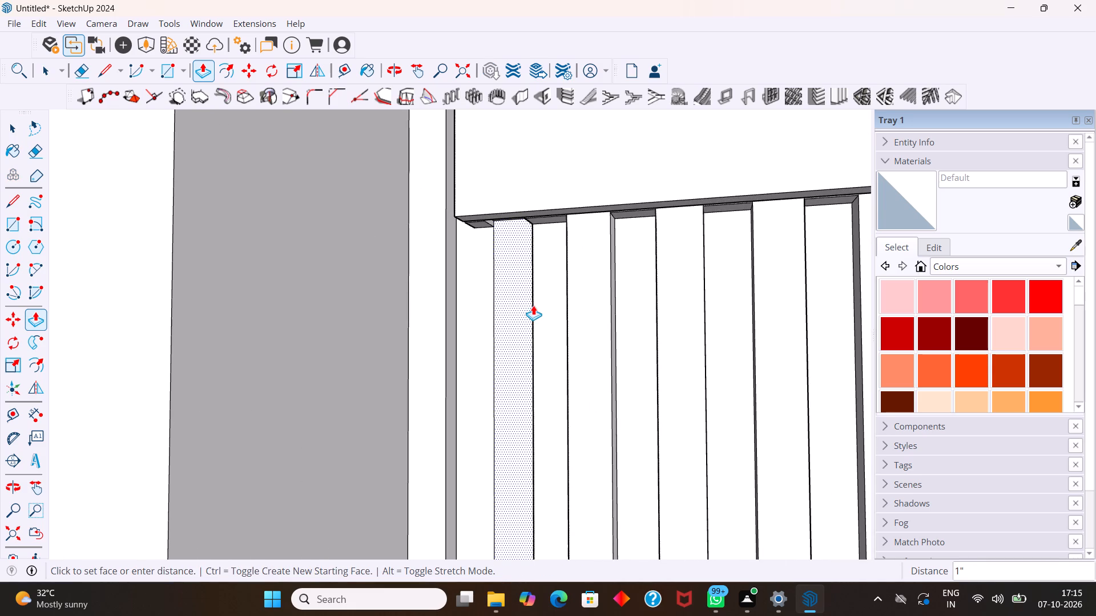
left_click_drag(533, 305, 534, 306)
middle_click_drag(561, 319, 468, 330)
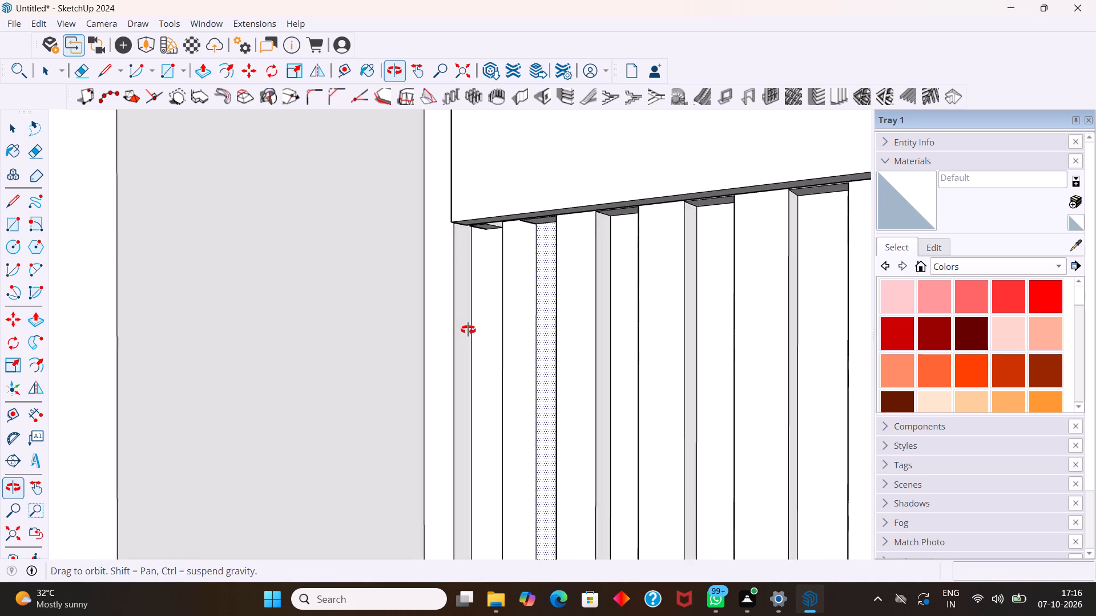
middle_click_drag(468, 330, 626, 322)
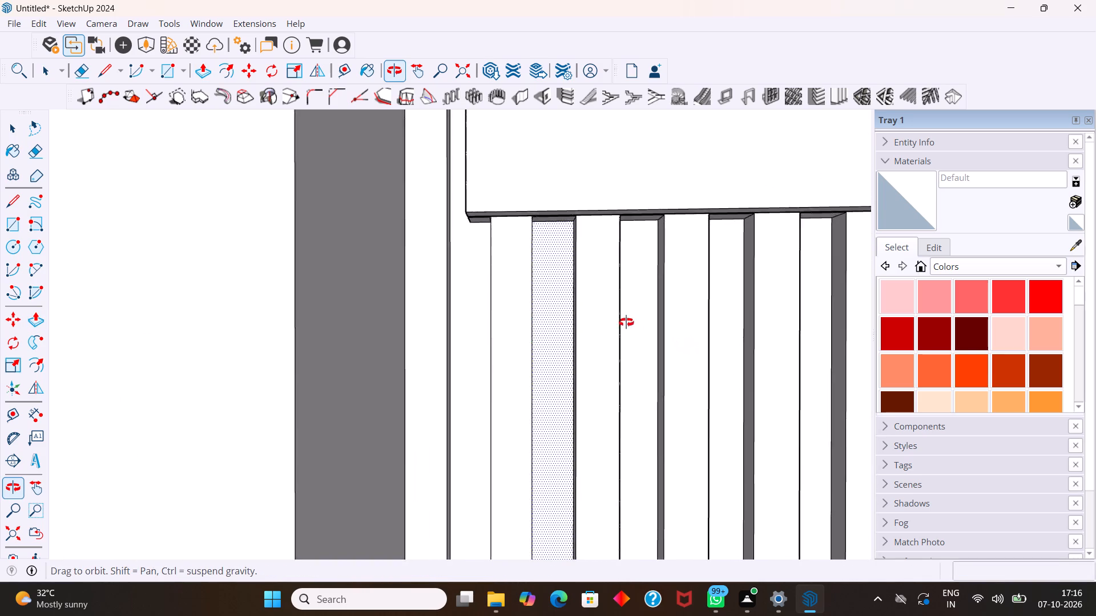
middle_click_drag(626, 322, 570, 199)
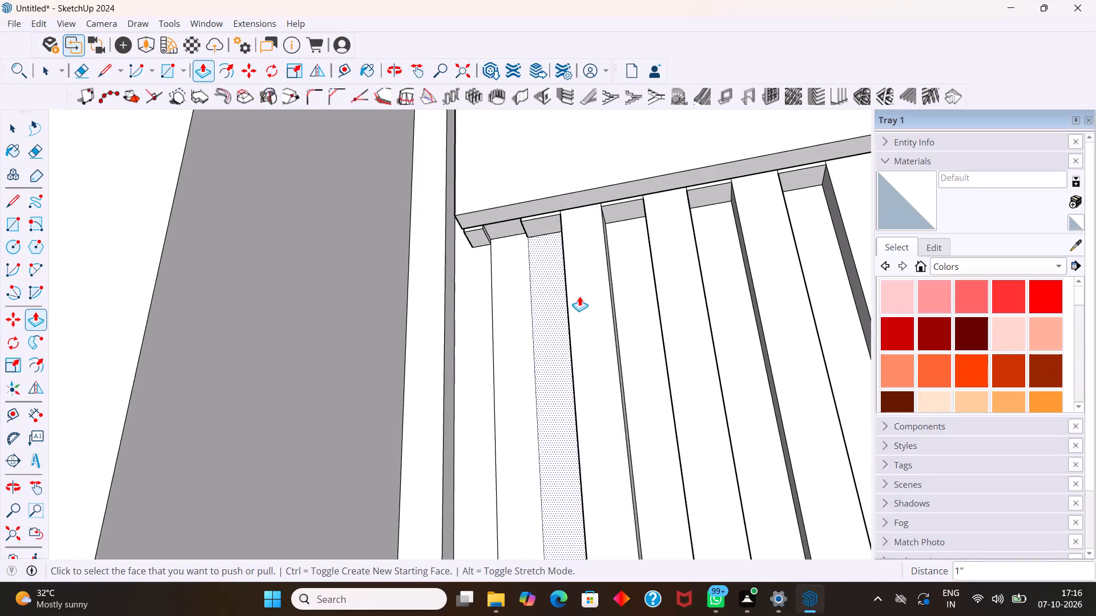
left_click_drag(597, 295, 623, 303)
left_click_drag(678, 305, 696, 305)
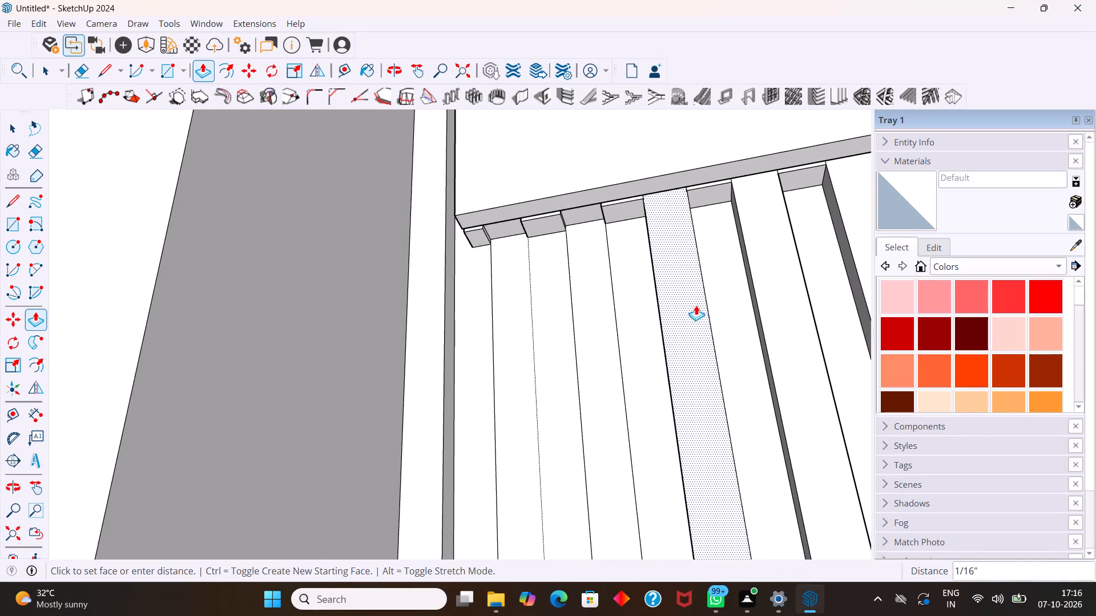
left_click_drag(696, 305, 712, 308)
left_click_drag(777, 292, 823, 285)
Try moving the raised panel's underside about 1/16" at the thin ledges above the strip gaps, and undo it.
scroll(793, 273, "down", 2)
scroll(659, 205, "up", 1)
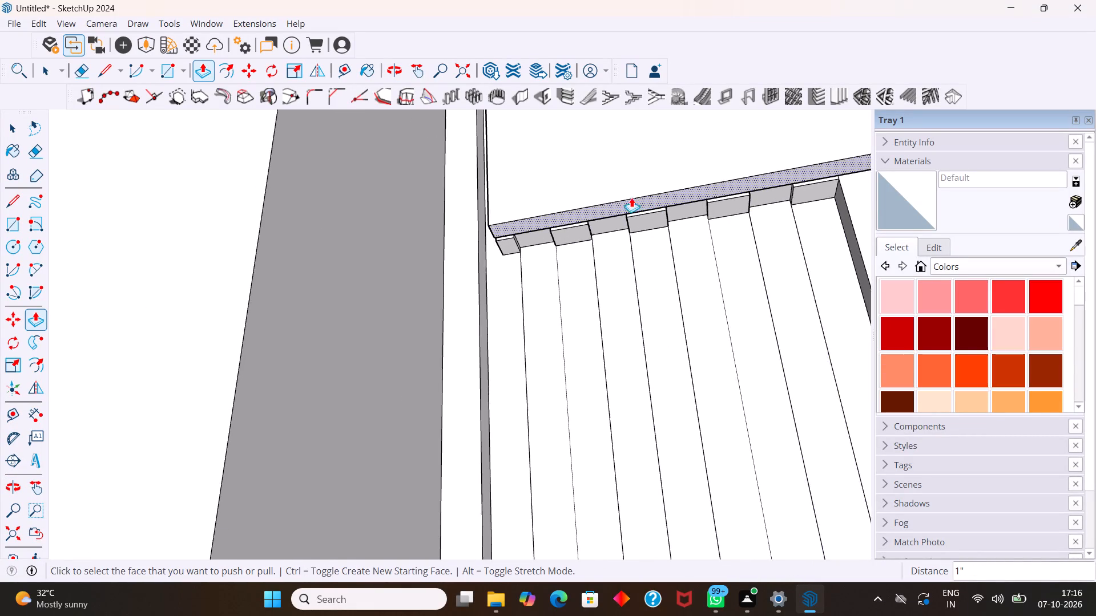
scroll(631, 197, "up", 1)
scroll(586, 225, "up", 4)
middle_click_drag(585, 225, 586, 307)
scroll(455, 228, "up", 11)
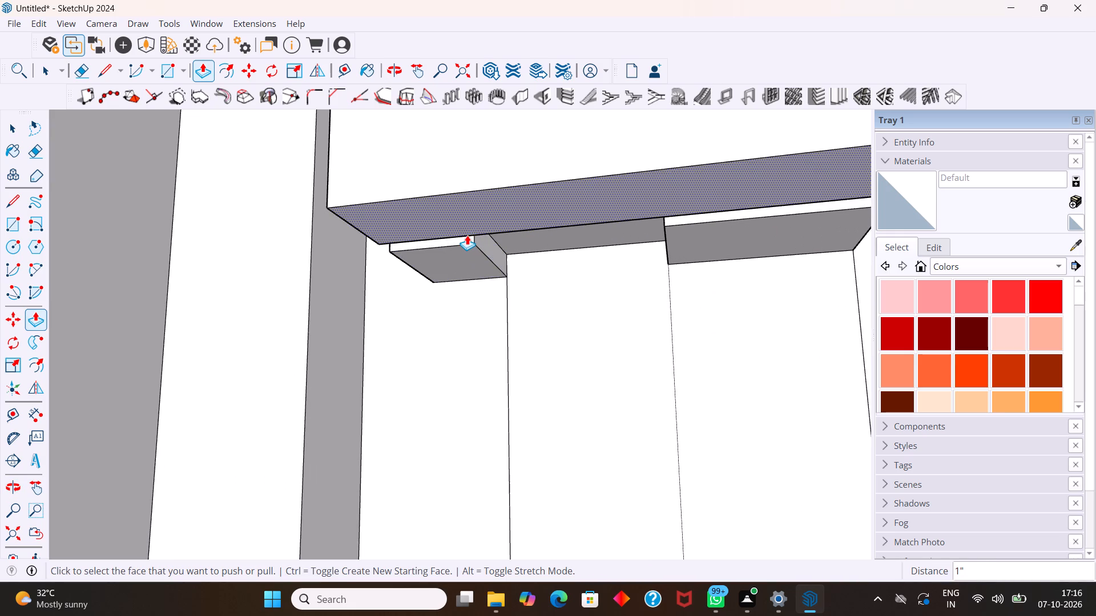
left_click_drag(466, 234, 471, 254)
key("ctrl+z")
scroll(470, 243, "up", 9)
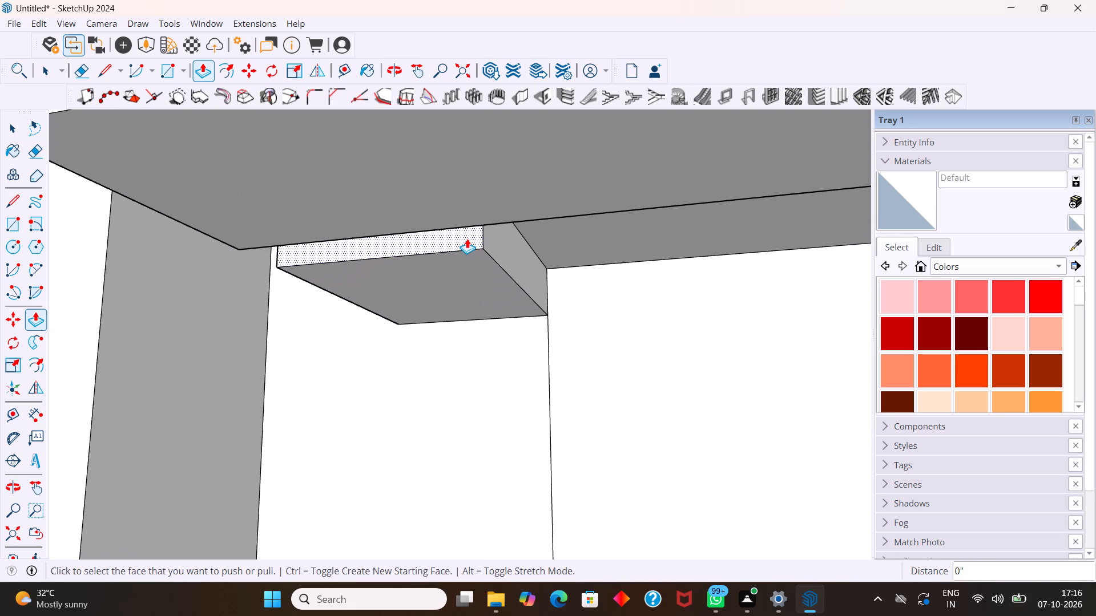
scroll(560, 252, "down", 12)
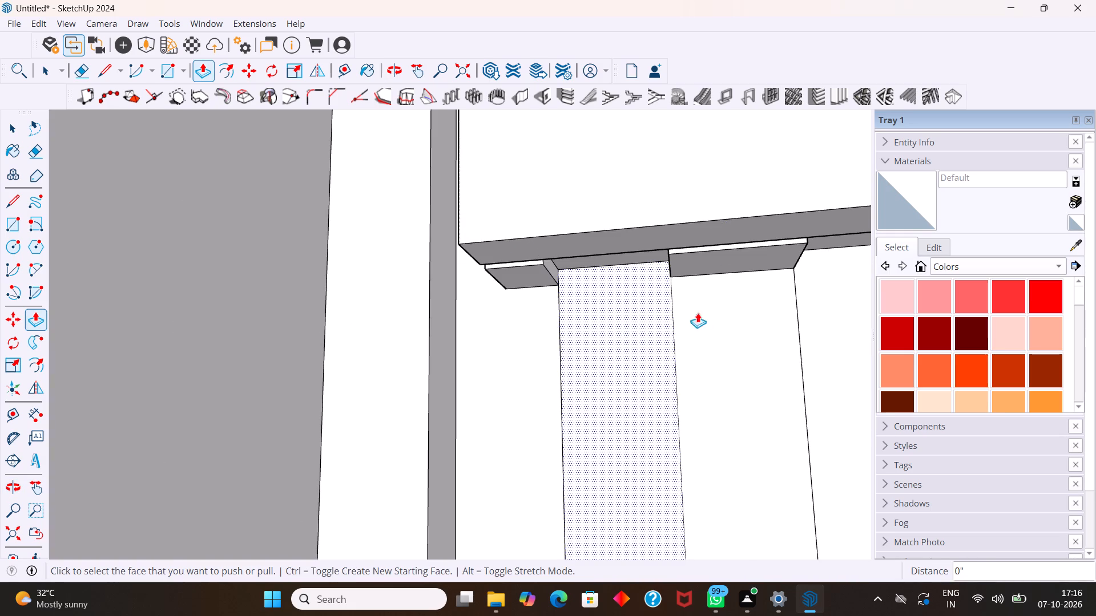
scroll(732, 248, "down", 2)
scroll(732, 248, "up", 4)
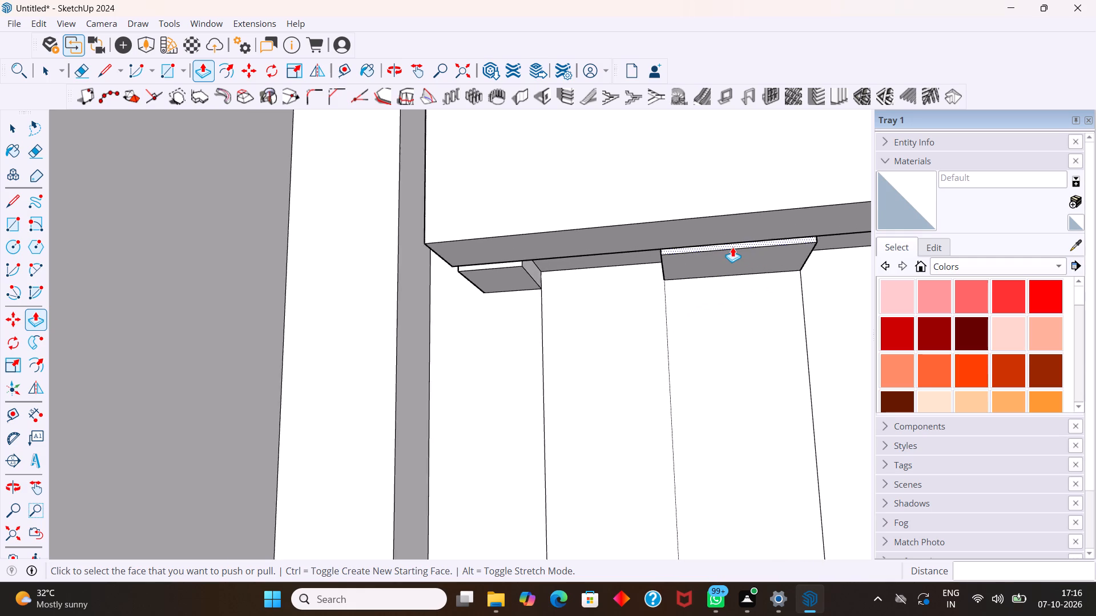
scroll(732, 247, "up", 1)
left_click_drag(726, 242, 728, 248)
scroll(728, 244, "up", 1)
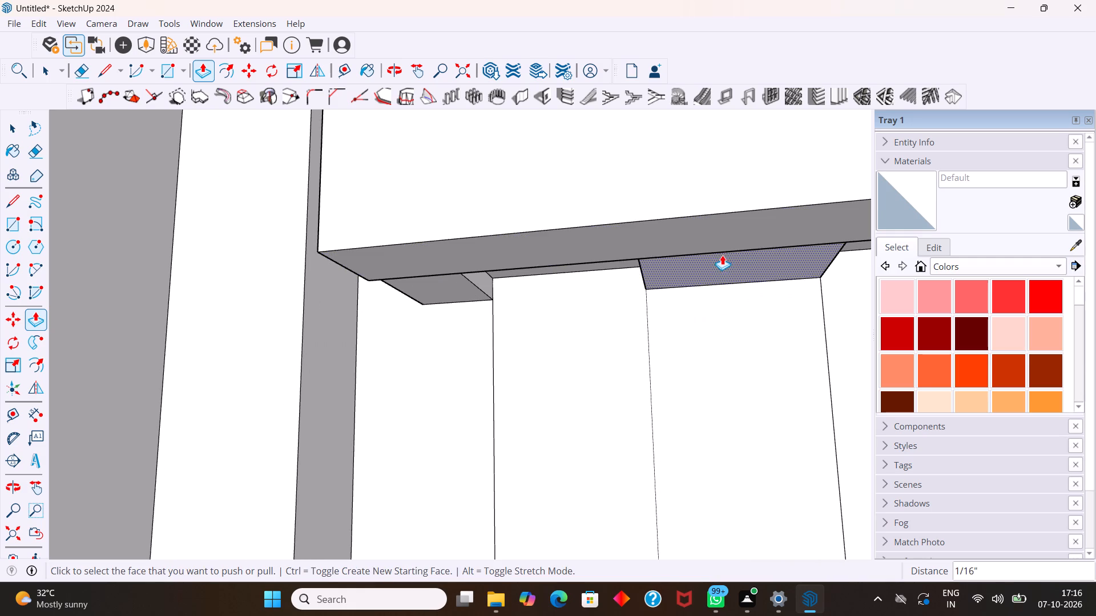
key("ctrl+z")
Push the thin front face of the ledge between the first and second strips back 1", flush with the wall below.
scroll(707, 243, "up", 4)
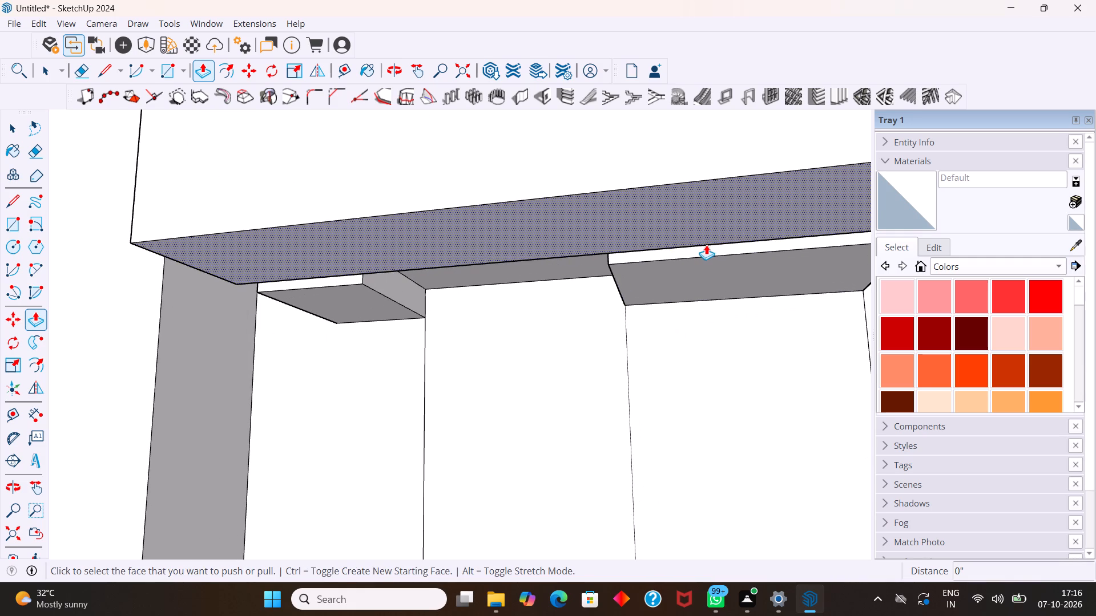
left_click_drag(706, 245, 711, 249)
scroll(708, 245, "up", 6)
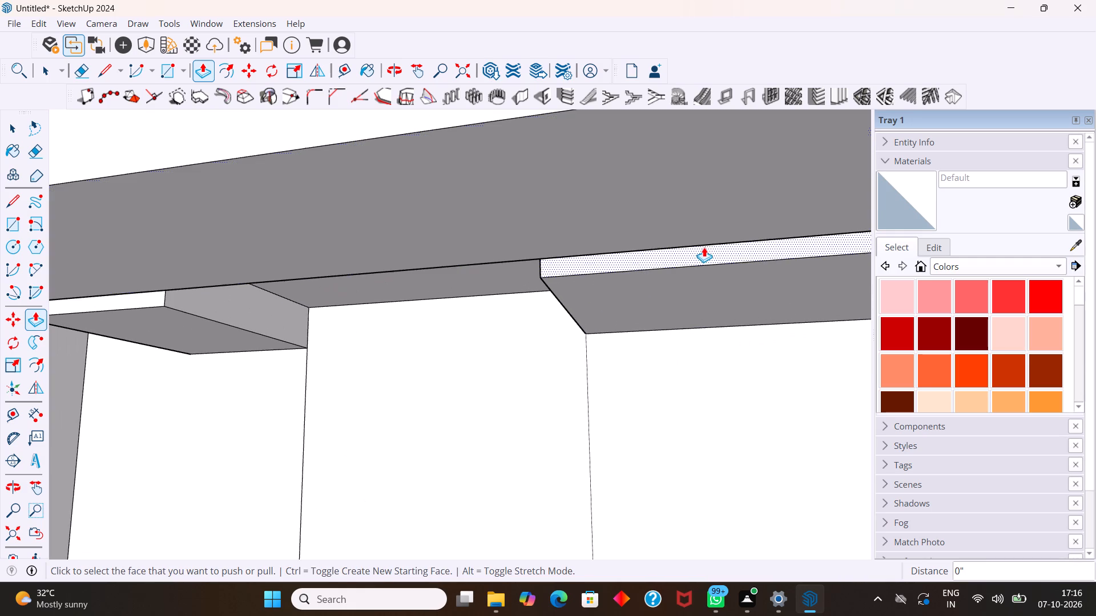
left_click_drag(703, 246, 590, 332)
Push the thin front face of the ledge between the second and third strips back 1" beneath the raised panel.
scroll(577, 332, "down", 11)
scroll(775, 326, "down", 3)
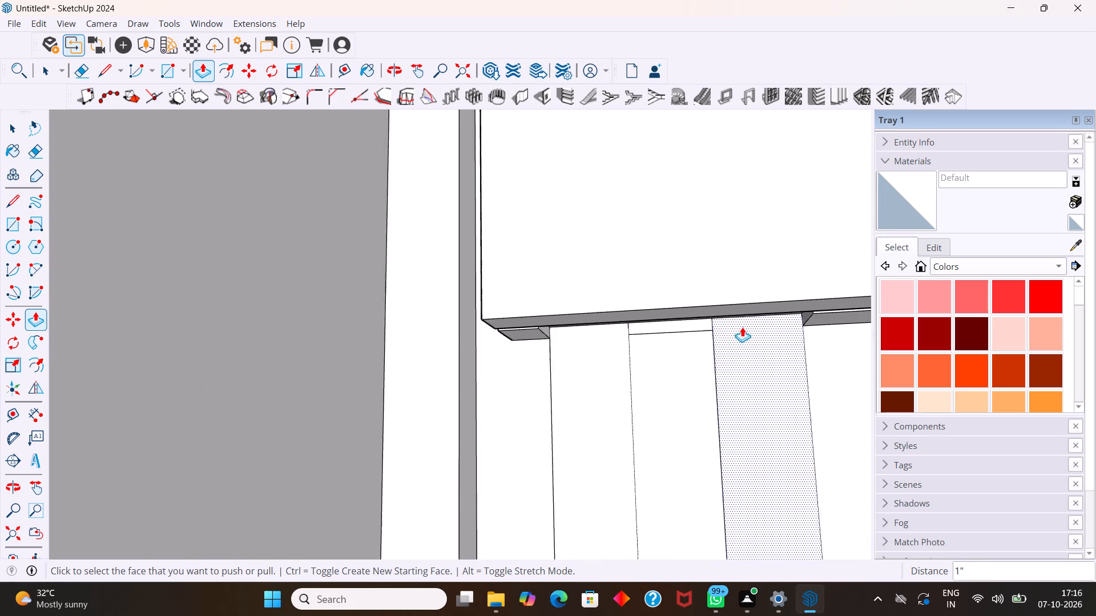
scroll(742, 327, "down", 12)
scroll(816, 300, "up", 6)
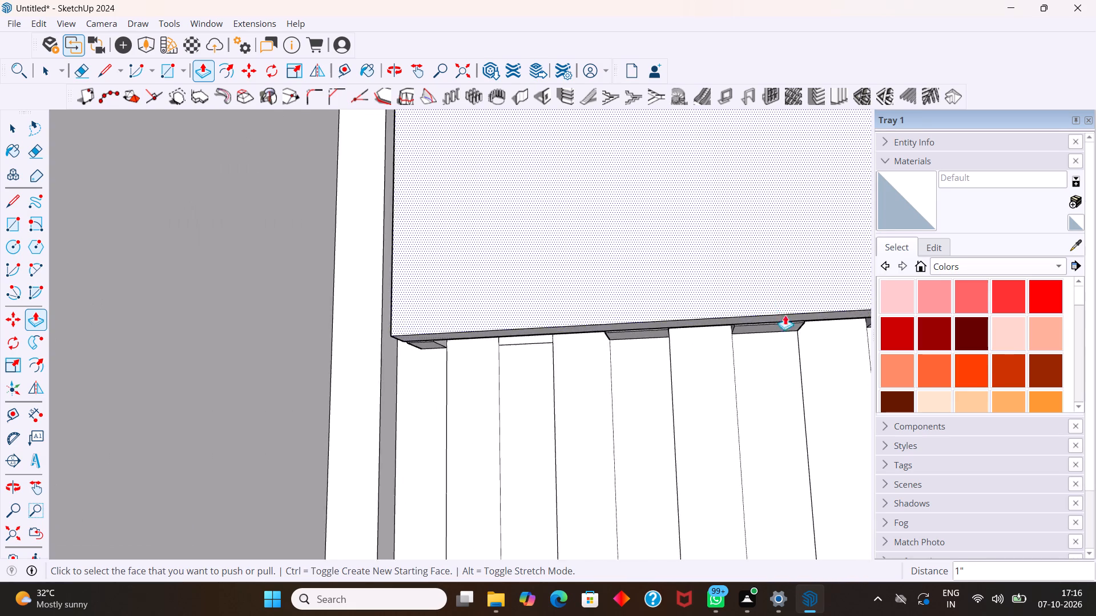
scroll(785, 315, "up", 15)
scroll(454, 358, "up", 8)
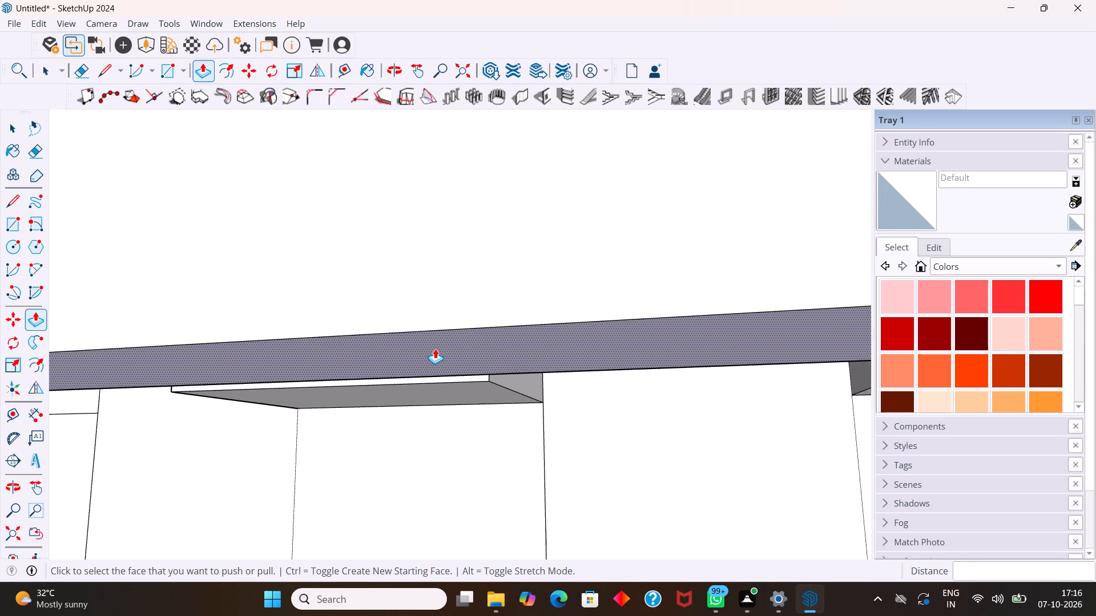
scroll(435, 348, "up", 5)
left_click_drag(469, 386, 547, 424)
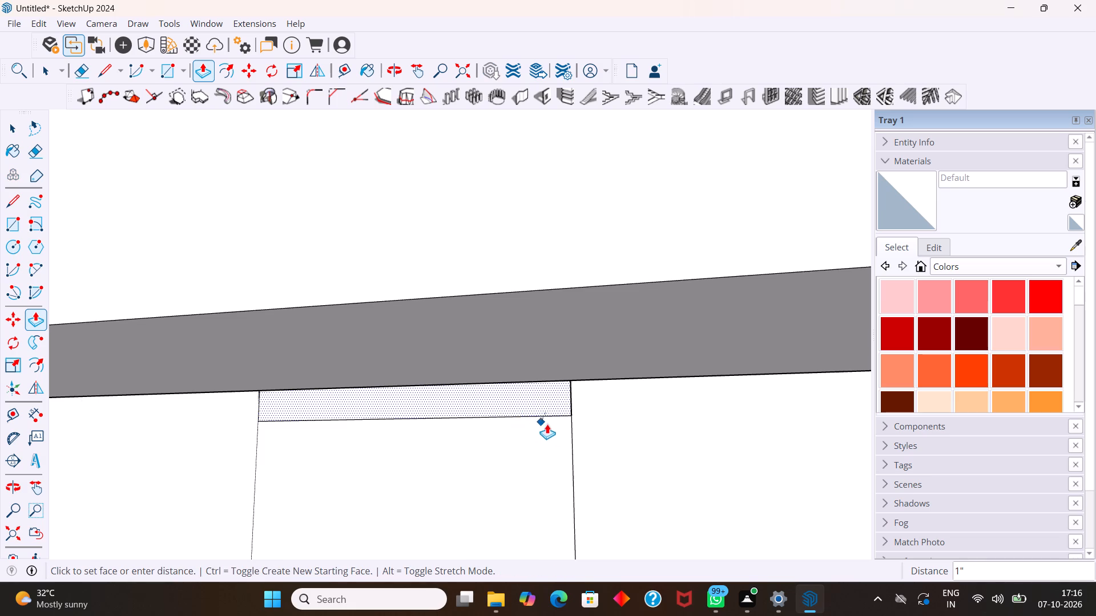
left_click_drag(547, 424, 549, 425)
Push the thin front face of the ledge between the third and fourth strips back 1" beneath the raised panel.
scroll(570, 420, "down", 5)
scroll(658, 429, "down", 2)
scroll(612, 362, "down", 2)
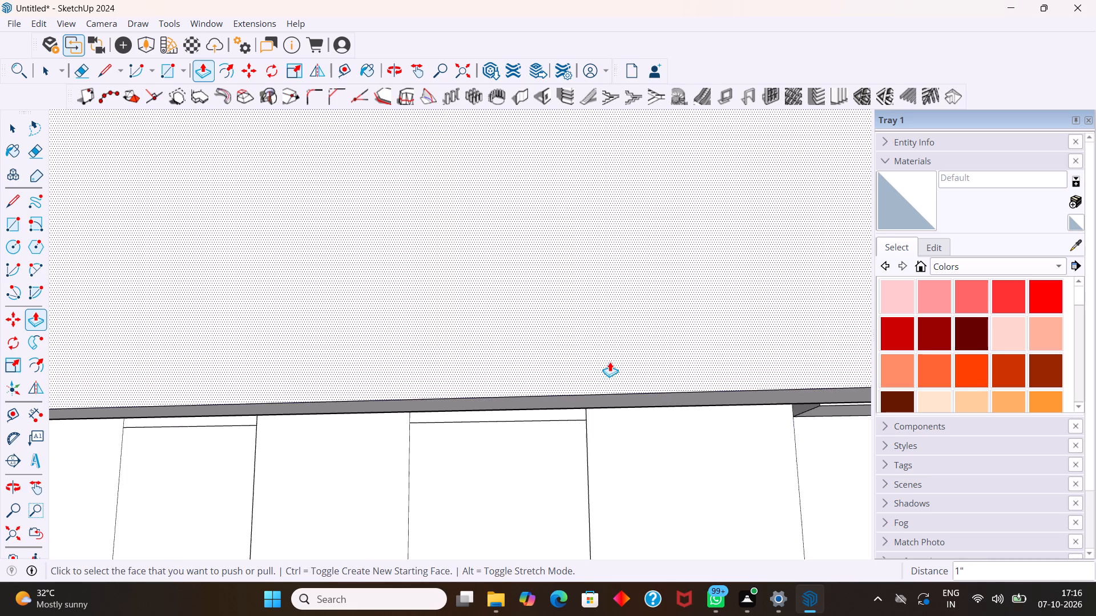
scroll(610, 362, "down", 2)
scroll(418, 325, "down", 14)
scroll(565, 281, "down", 1)
scroll(678, 302, "up", 5)
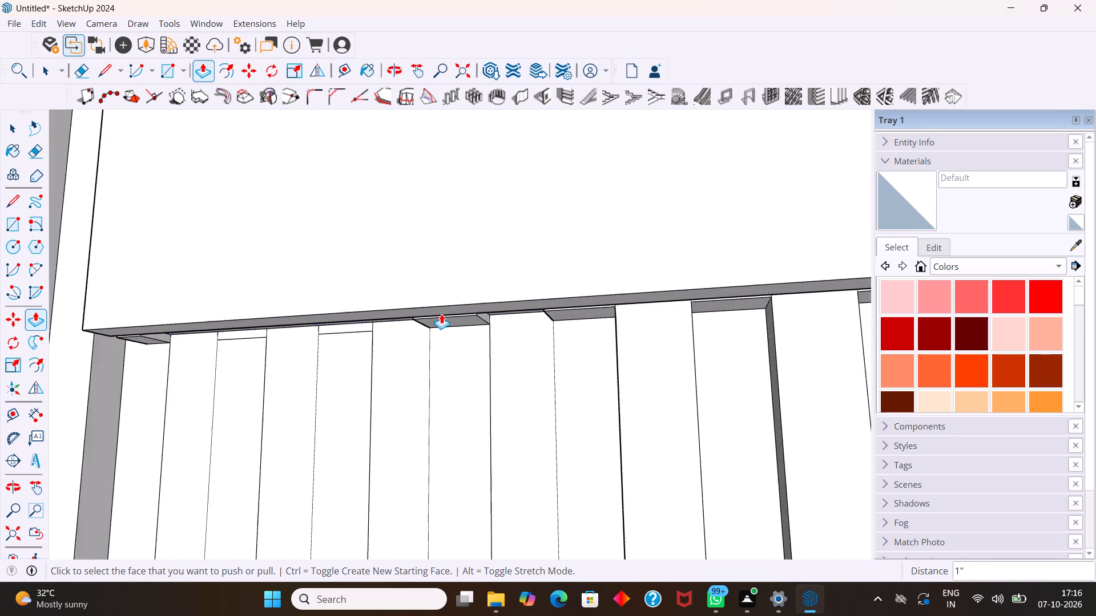
scroll(441, 314, "up", 2)
scroll(553, 306, "up", 3)
scroll(614, 302, "up", 2)
scroll(505, 293, "up", 6)
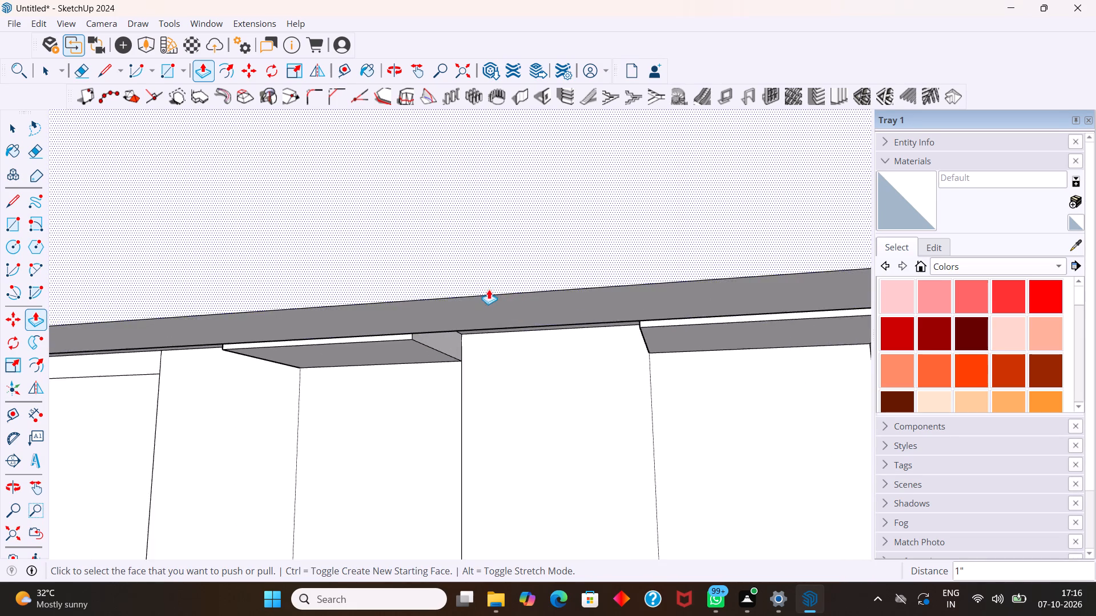
scroll(489, 289, "up", 3)
left_click_drag(370, 354, 373, 356)
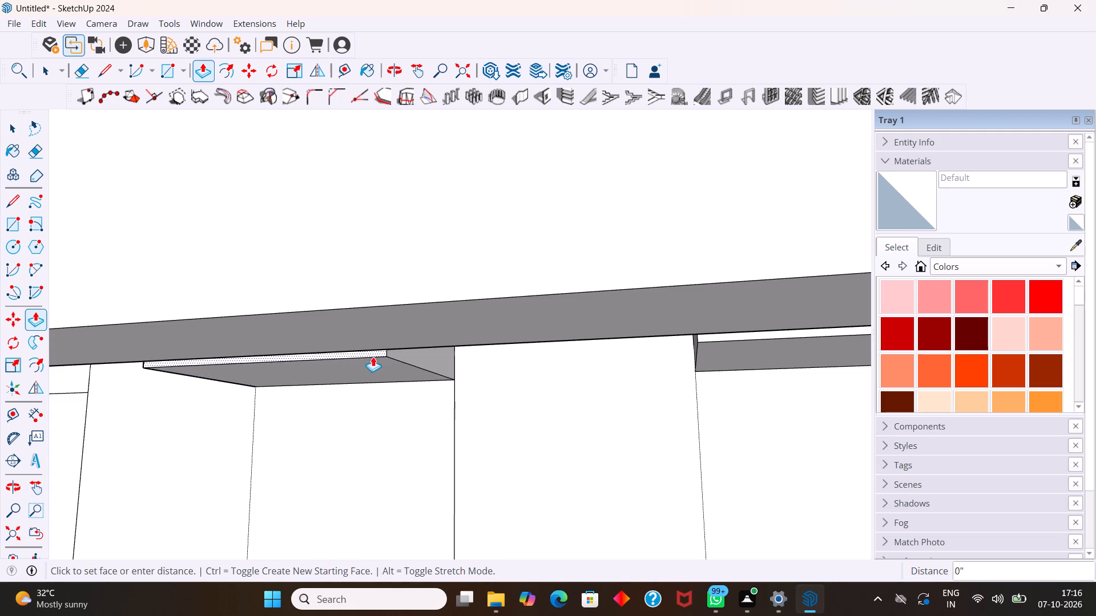
left_click_drag(373, 356, 453, 374)
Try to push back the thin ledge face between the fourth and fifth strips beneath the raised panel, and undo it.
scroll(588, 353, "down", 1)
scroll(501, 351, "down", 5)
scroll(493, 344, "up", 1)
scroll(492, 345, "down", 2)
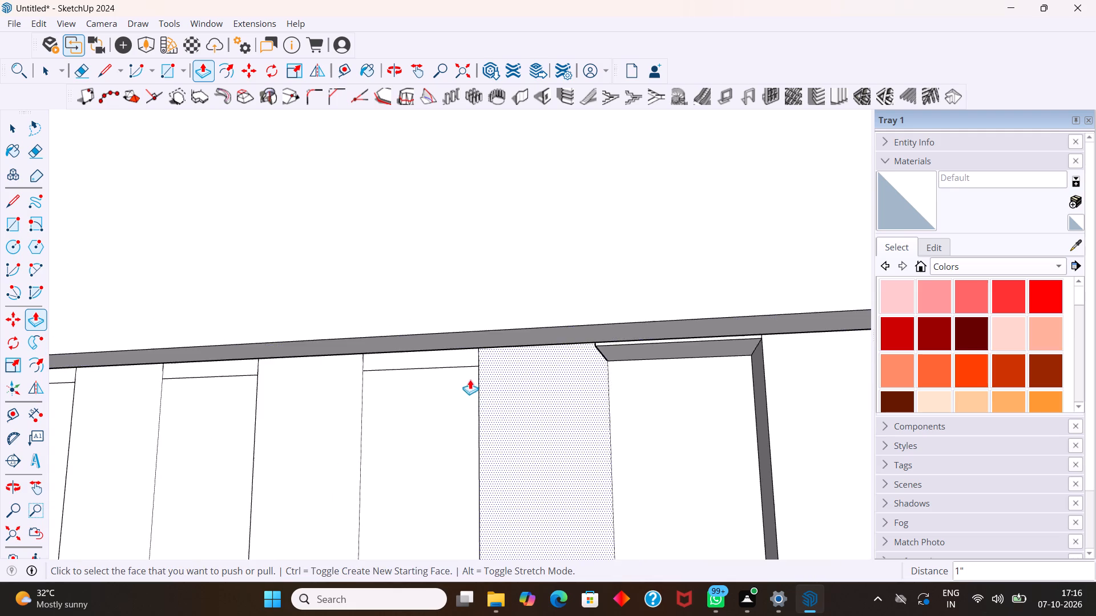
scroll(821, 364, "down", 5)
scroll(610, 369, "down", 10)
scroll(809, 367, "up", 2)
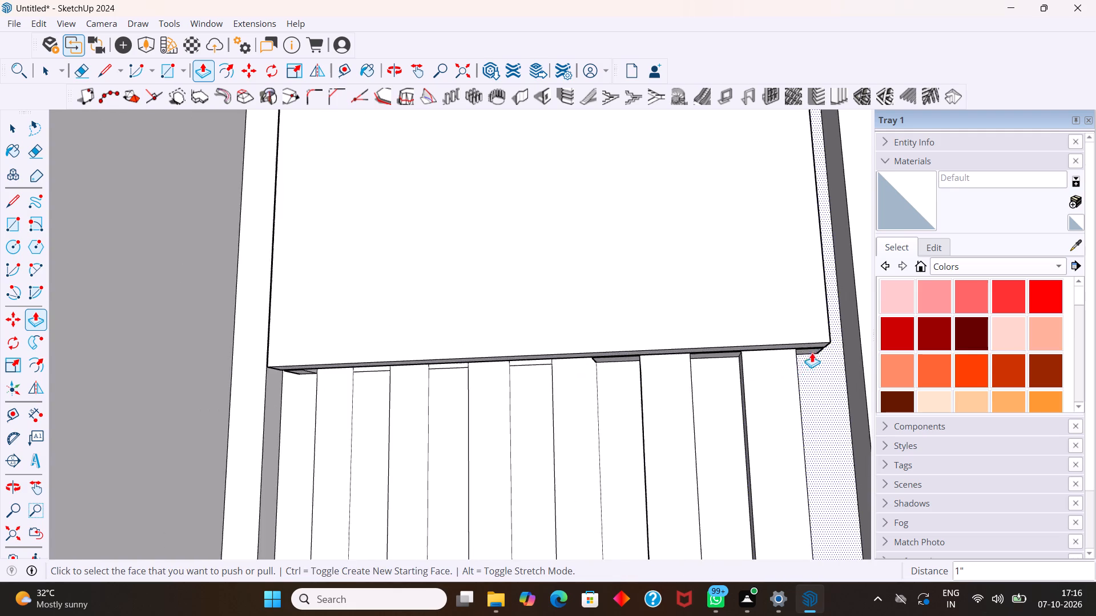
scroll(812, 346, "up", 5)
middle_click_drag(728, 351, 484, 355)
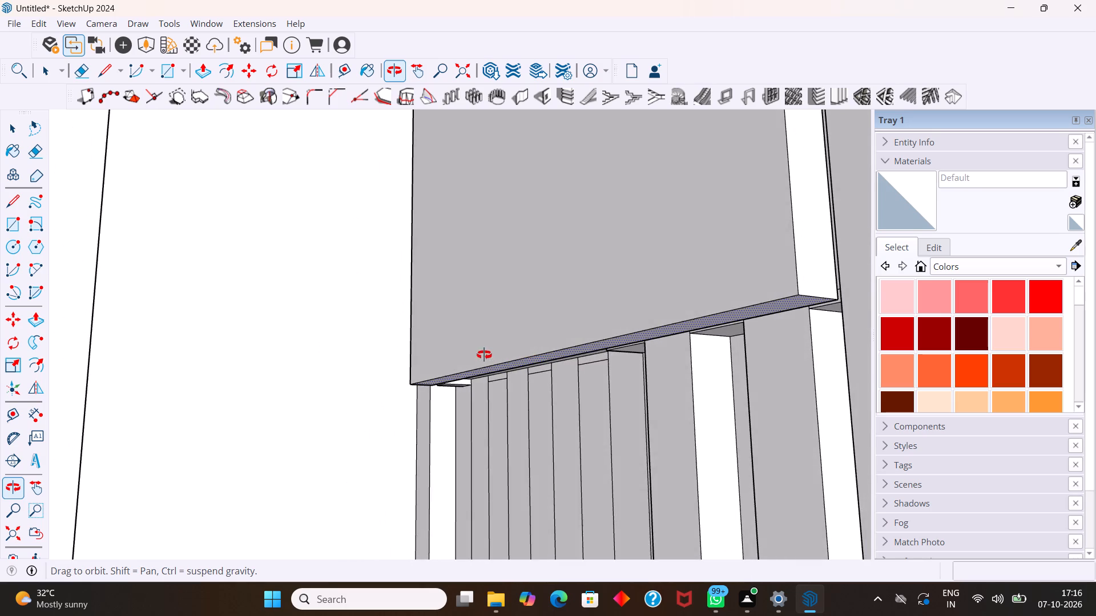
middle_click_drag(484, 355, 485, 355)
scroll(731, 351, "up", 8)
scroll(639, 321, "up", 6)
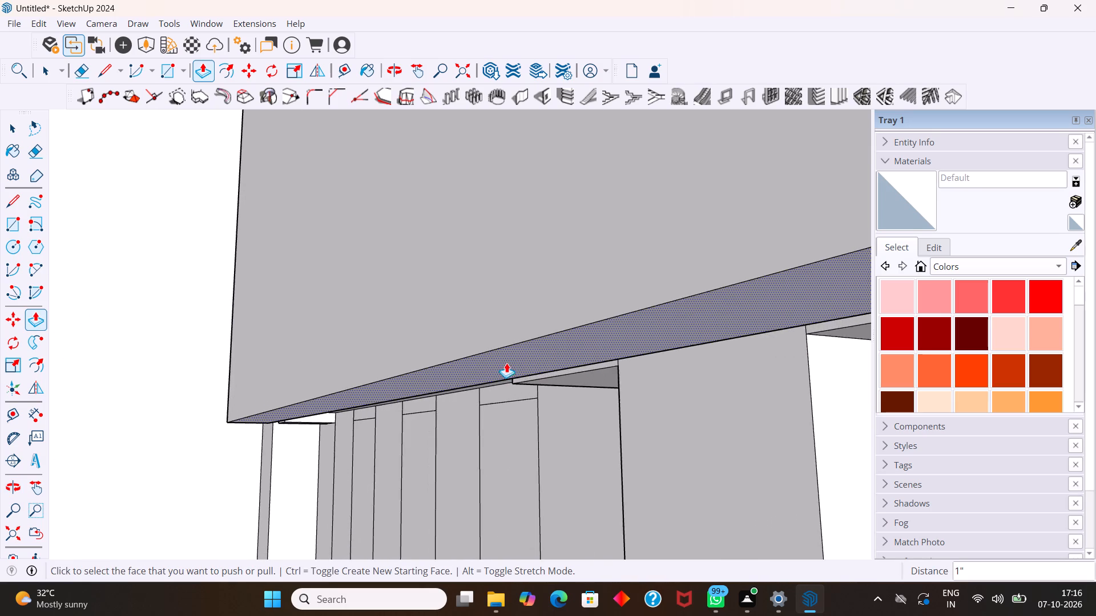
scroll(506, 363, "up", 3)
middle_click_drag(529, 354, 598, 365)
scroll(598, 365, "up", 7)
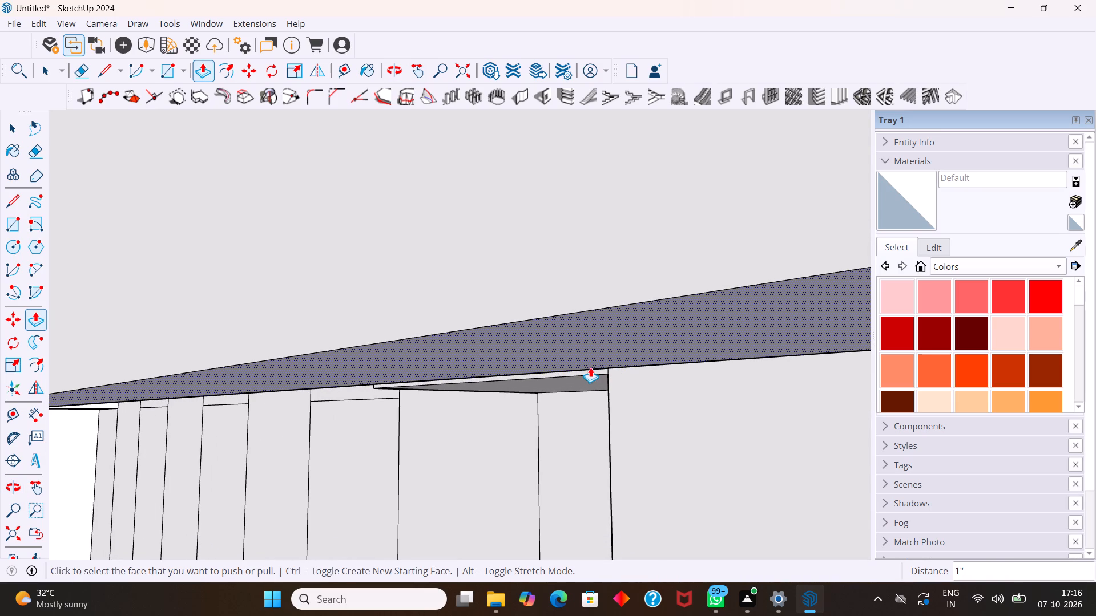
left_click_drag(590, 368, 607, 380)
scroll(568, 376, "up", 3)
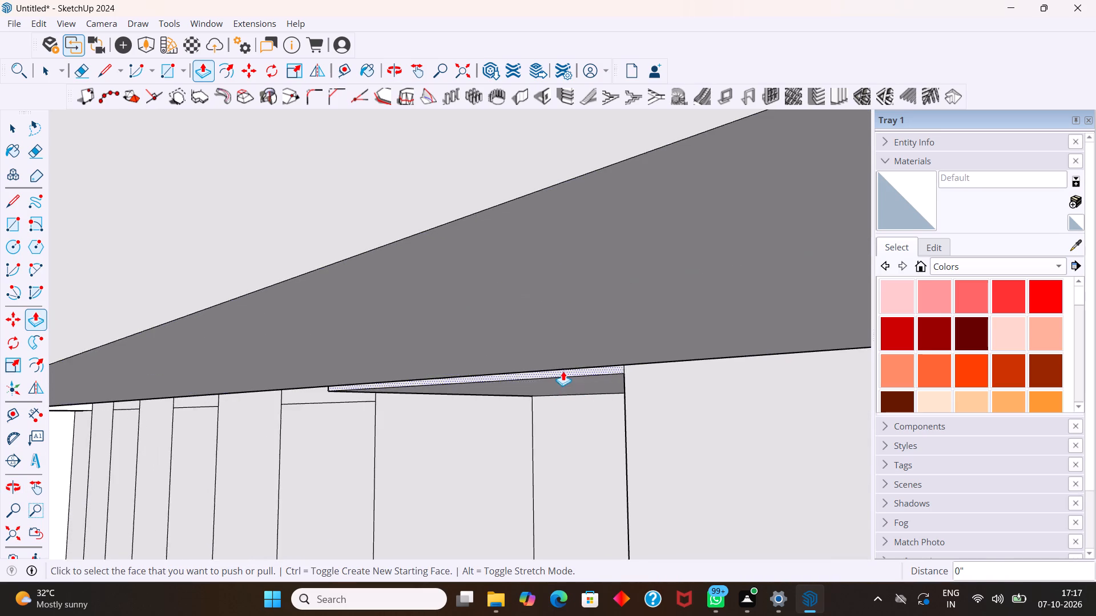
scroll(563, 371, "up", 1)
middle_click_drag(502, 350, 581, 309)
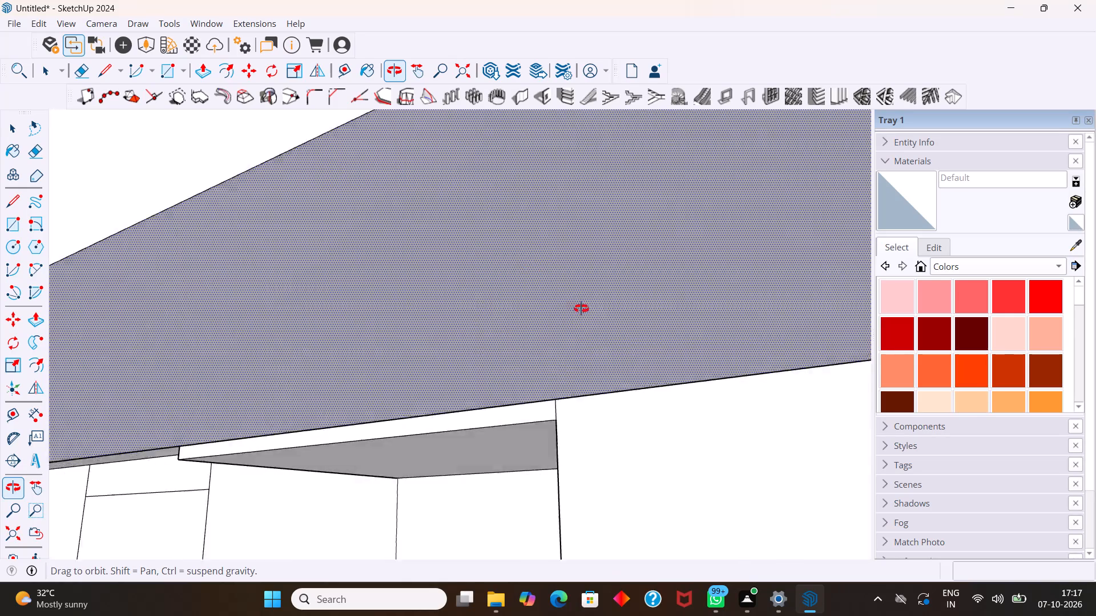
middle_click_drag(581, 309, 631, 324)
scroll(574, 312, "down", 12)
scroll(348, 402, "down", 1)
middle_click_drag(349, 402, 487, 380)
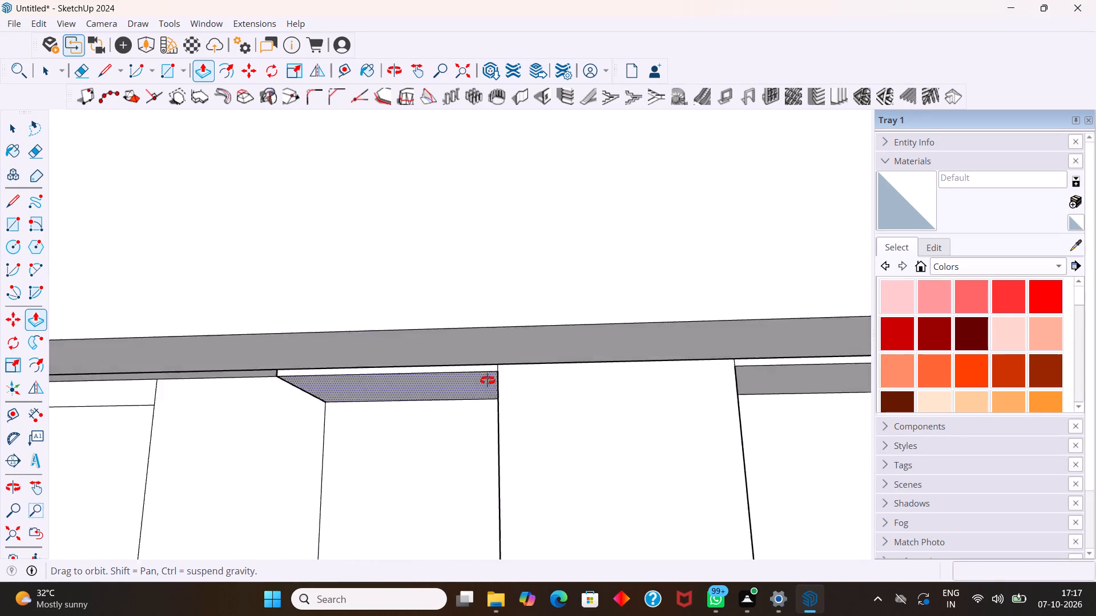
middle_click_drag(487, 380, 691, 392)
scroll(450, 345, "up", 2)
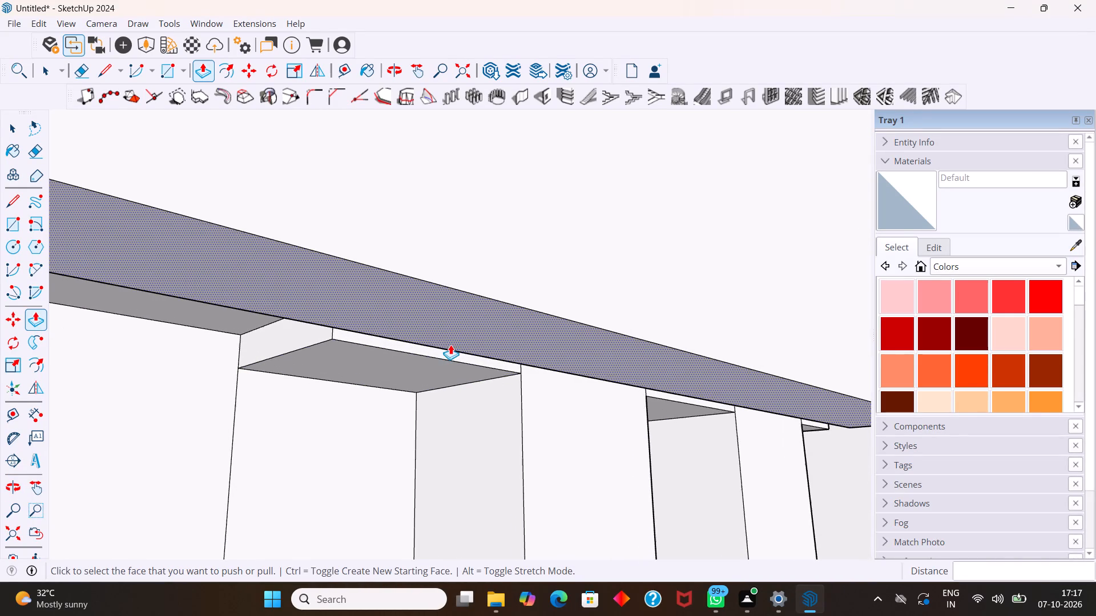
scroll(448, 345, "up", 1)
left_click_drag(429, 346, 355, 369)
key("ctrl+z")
Push the thin front face of the ledge between the fourth and fifth strips back 1" beneath the raised panel.
scroll(341, 354, "up", 4)
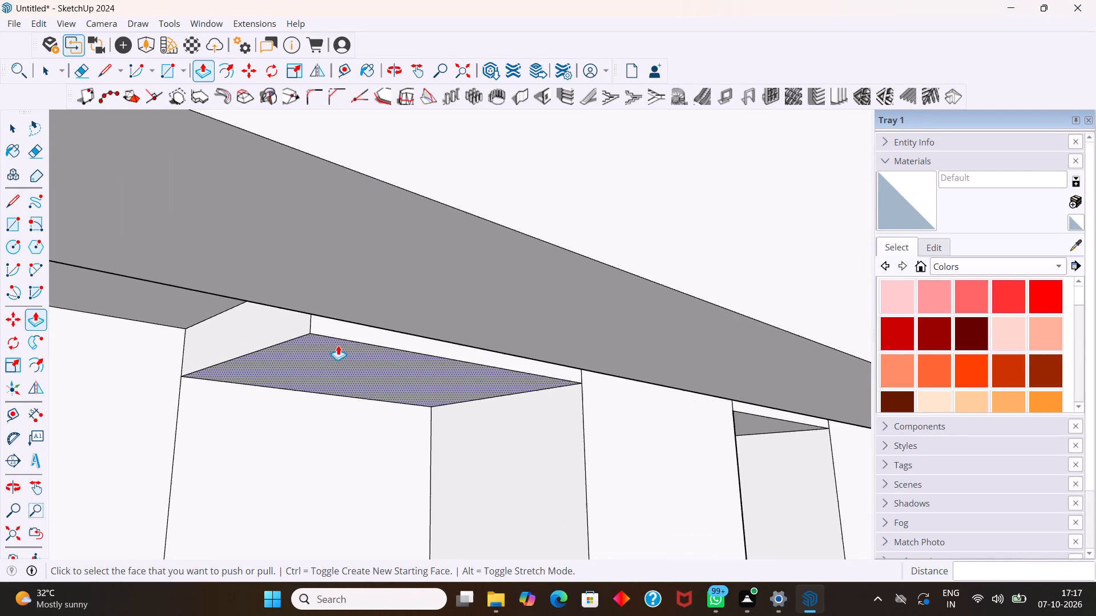
left_click_drag(346, 328, 174, 373)
Push the front face of the fifth strip back 1", flush with the recessed wall beside it.
scroll(731, 398, "up", 2)
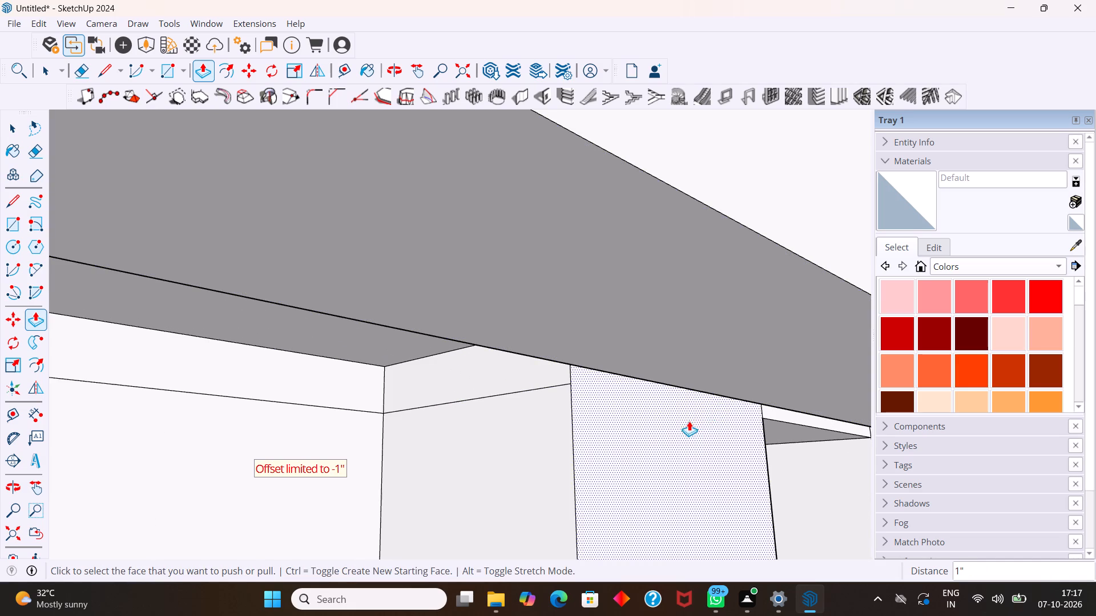
left_click_drag(688, 421, 382, 456)
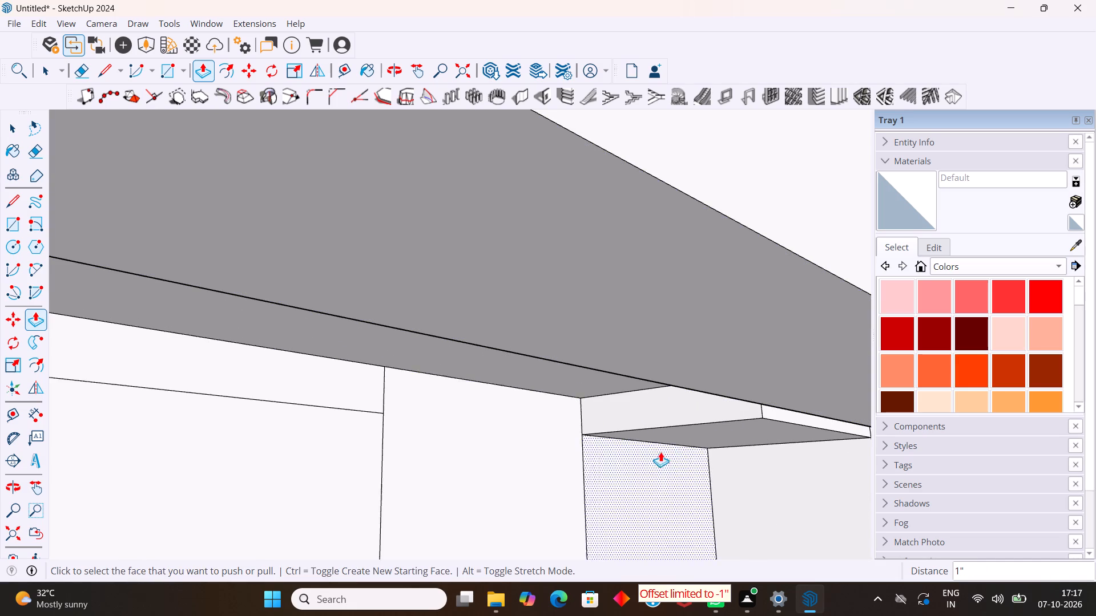
Push the thin front face of the ledge between the fifth and sixth strips back 1" beneath the raised panel.
scroll(680, 449, "down", 10)
scroll(768, 443, "up", 9)
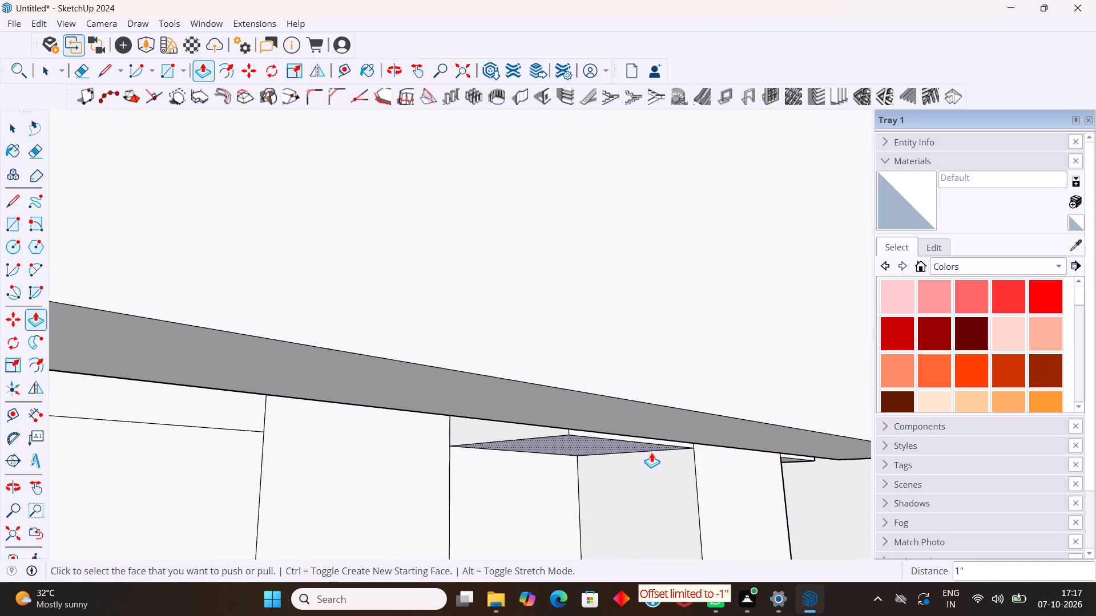
scroll(642, 447, "up", 12)
left_click_drag(591, 428, 400, 457)
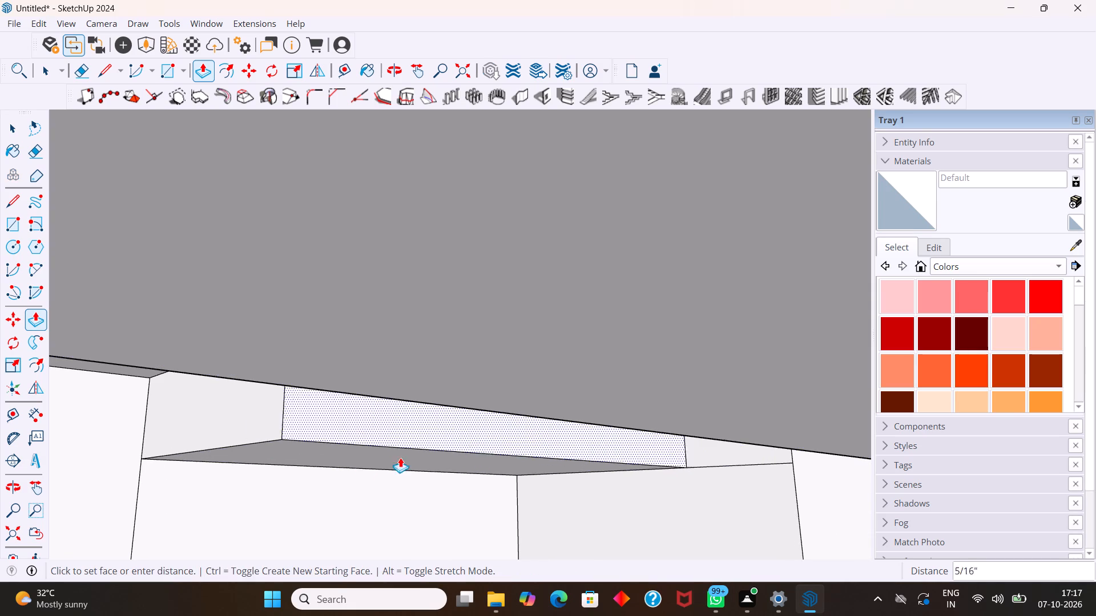
left_click_drag(400, 457, 143, 474)
Push the front face of the end ledge beyond the sixth strip back 1" at the raised panel's lower corner.
scroll(726, 476, "down", 5)
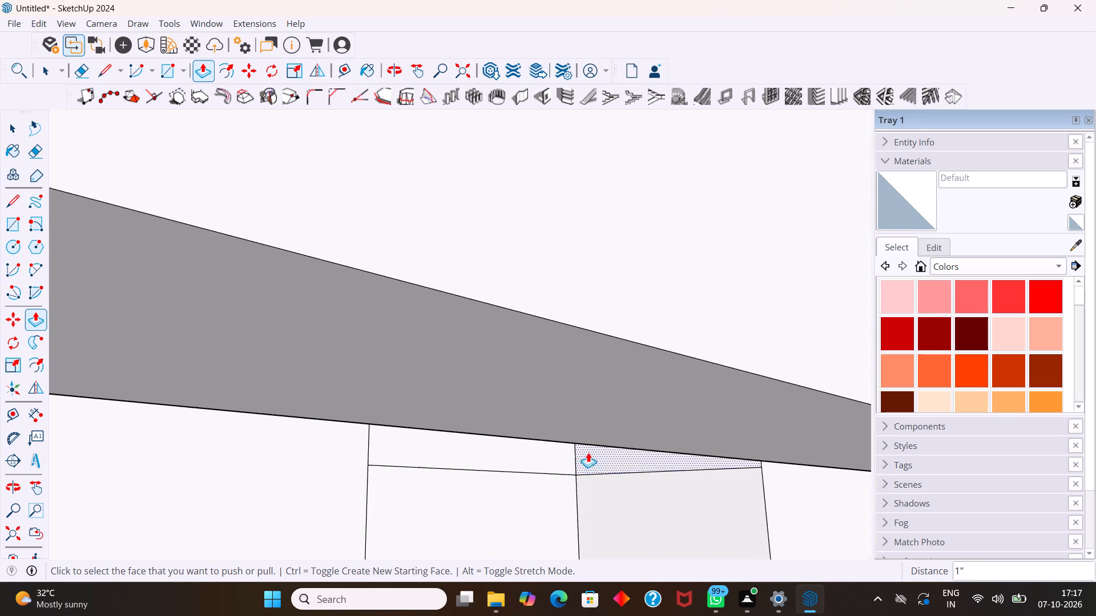
scroll(588, 452, "down", 9)
middle_click_drag(784, 467, 588, 459)
scroll(819, 391, "up", 3)
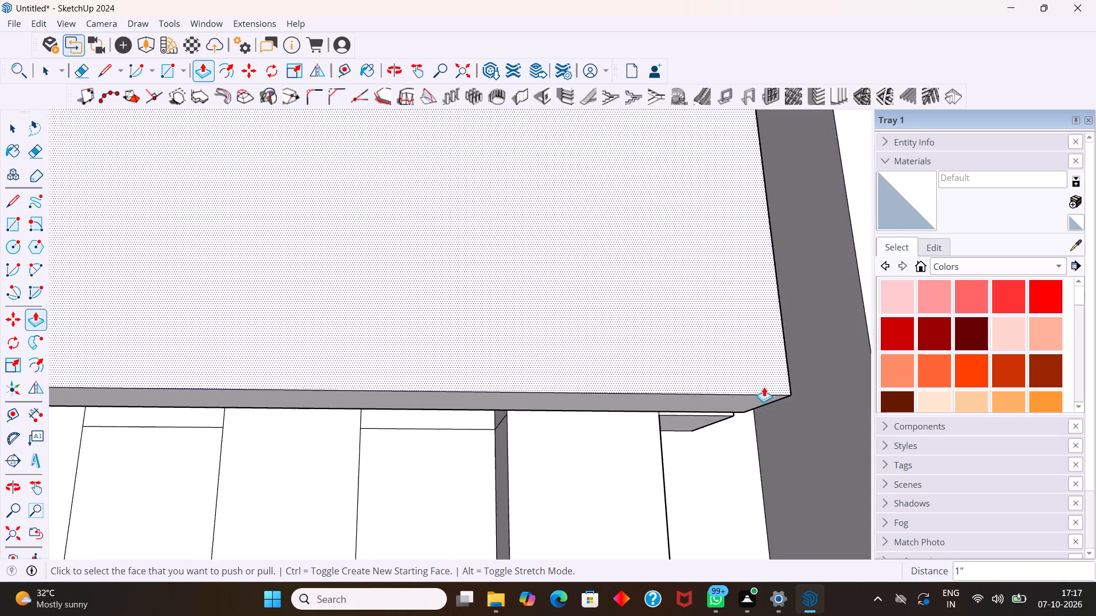
scroll(764, 387, "up", 6)
middle_click_drag(762, 406, 583, 400)
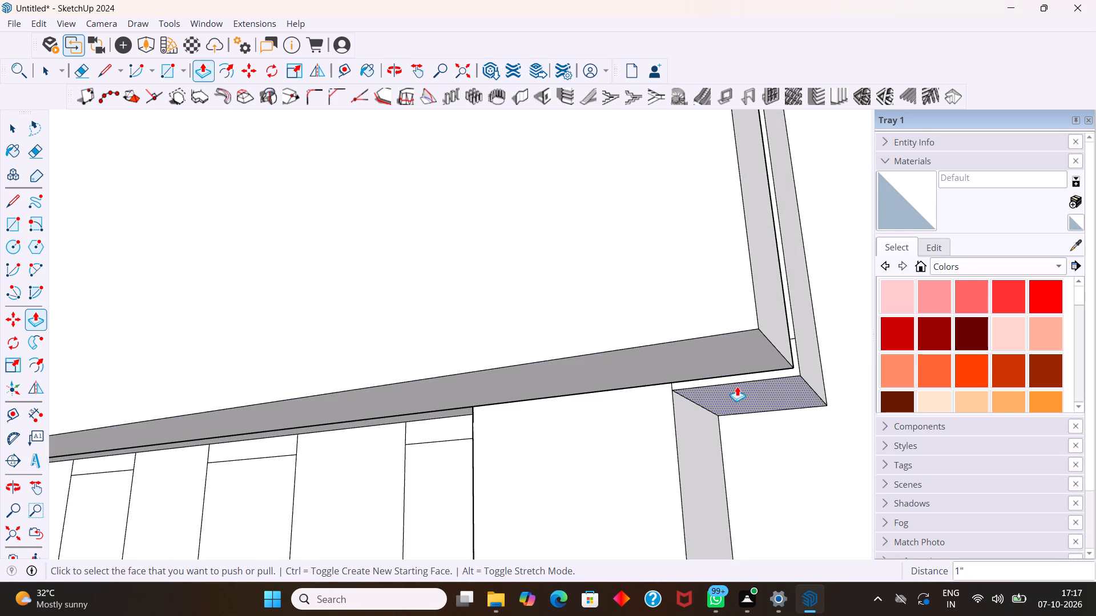
left_click_drag(751, 378, 827, 400)
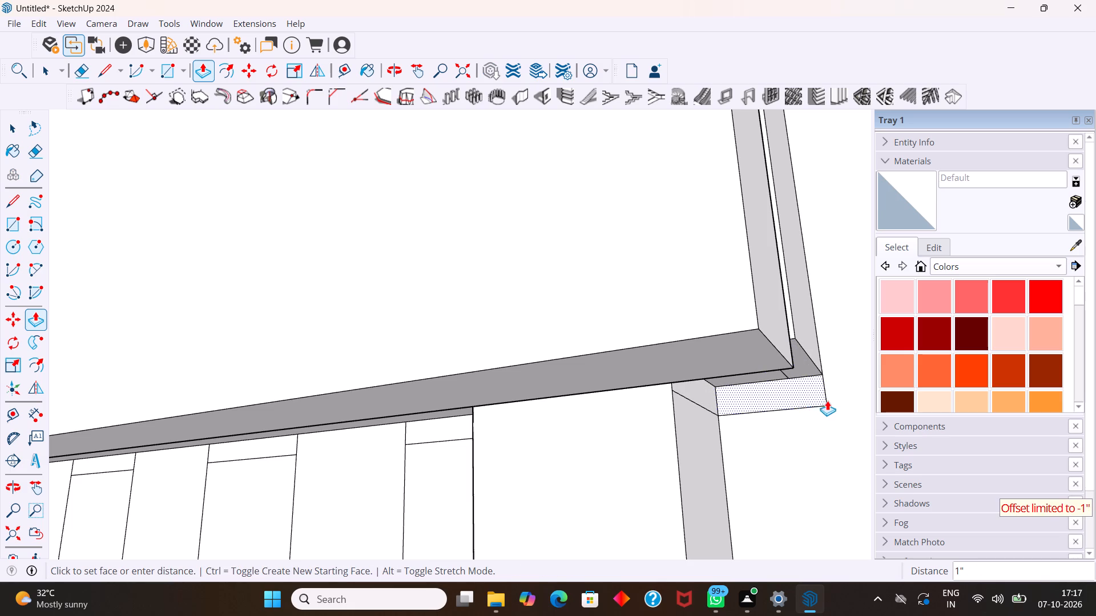
left_click_drag(827, 400, 829, 400)
key("n")
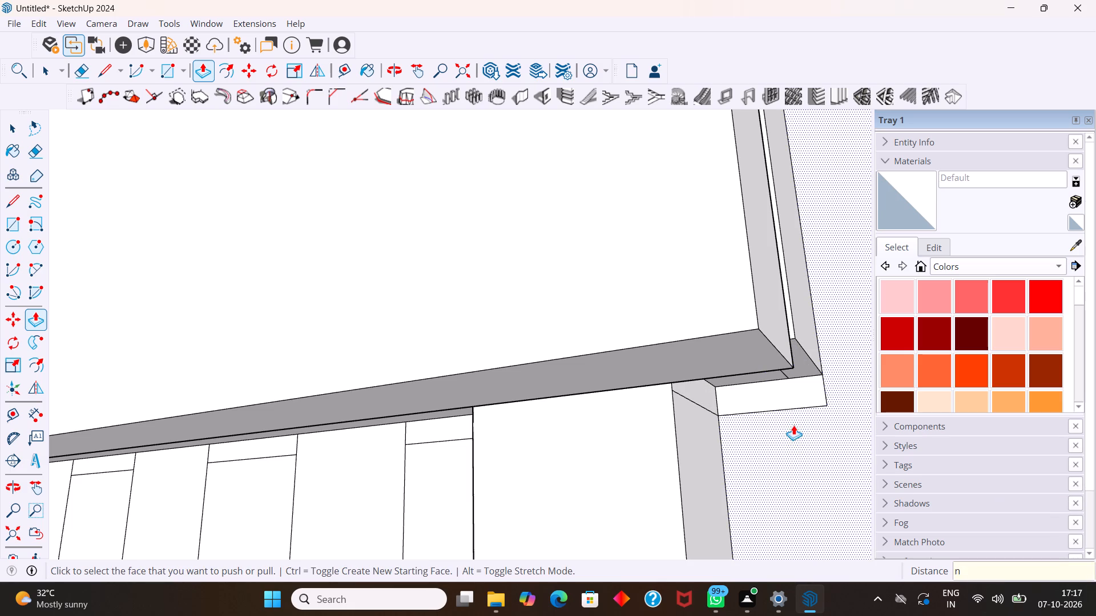
key("n")
key("n")
Erase the leftover short horizontal edges at the tops of the four gaps between the first five strips.
scroll(722, 406, "down", 16)
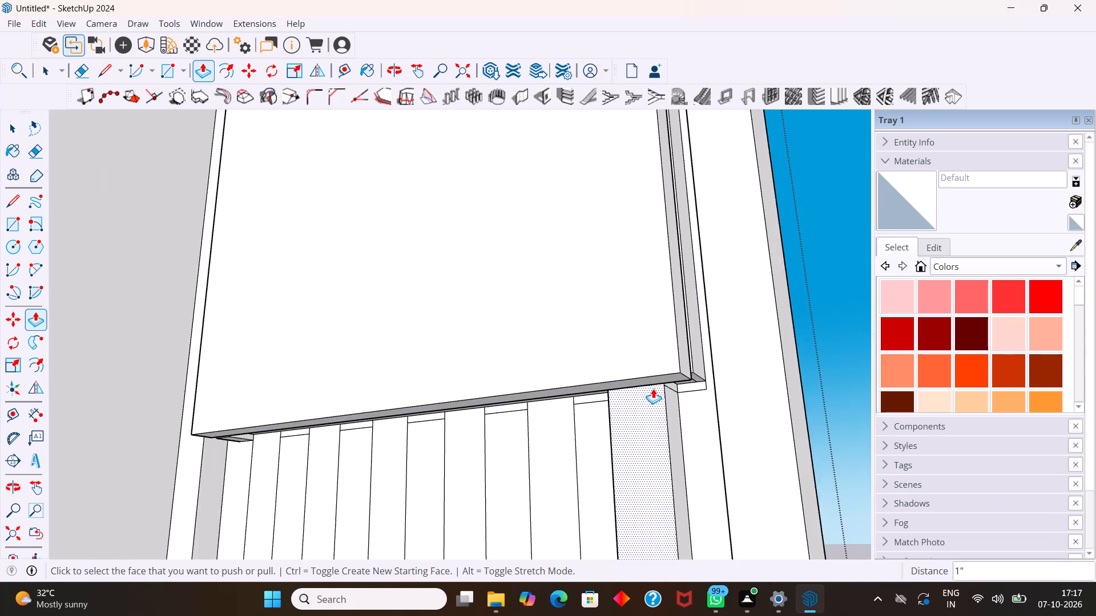
scroll(653, 388, "down", 4)
key("space")
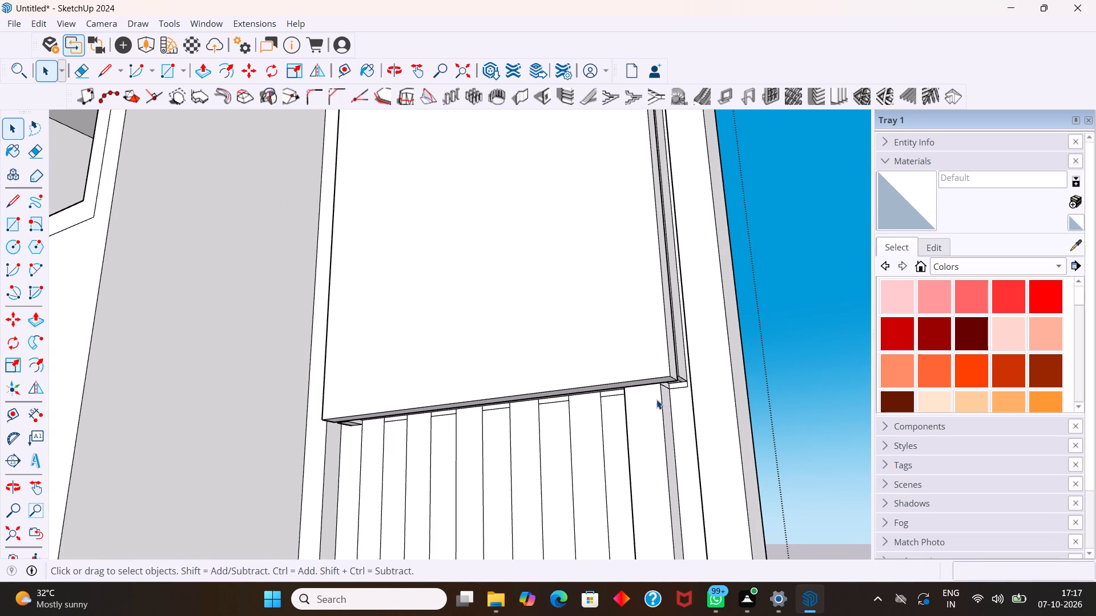
key("e")
scroll(478, 405, "up", 3)
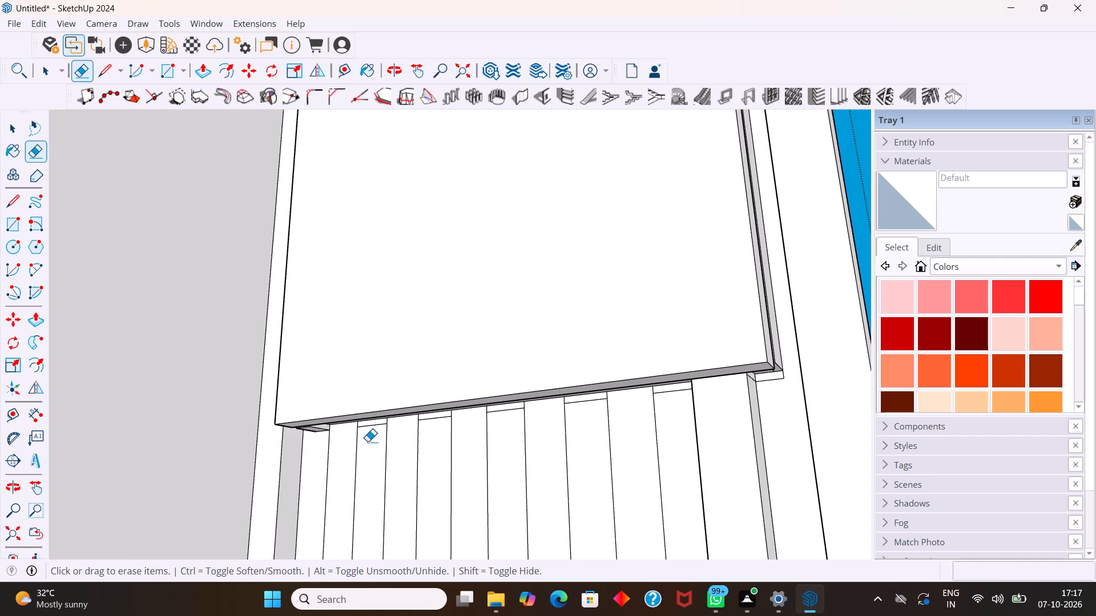
scroll(369, 429, "up", 3)
left_click(370, 424)
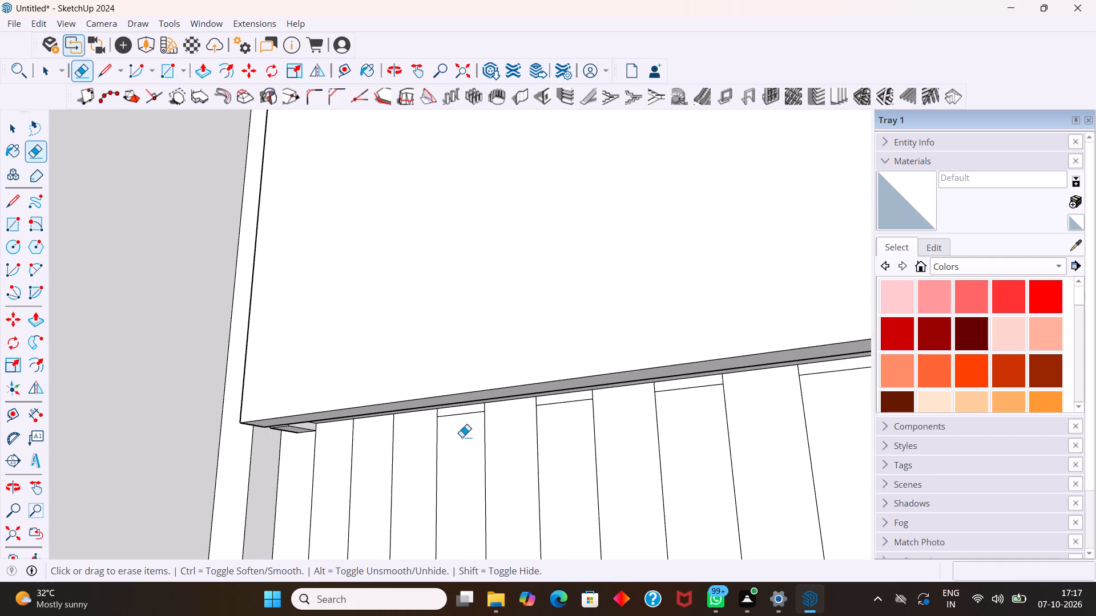
left_click(469, 414)
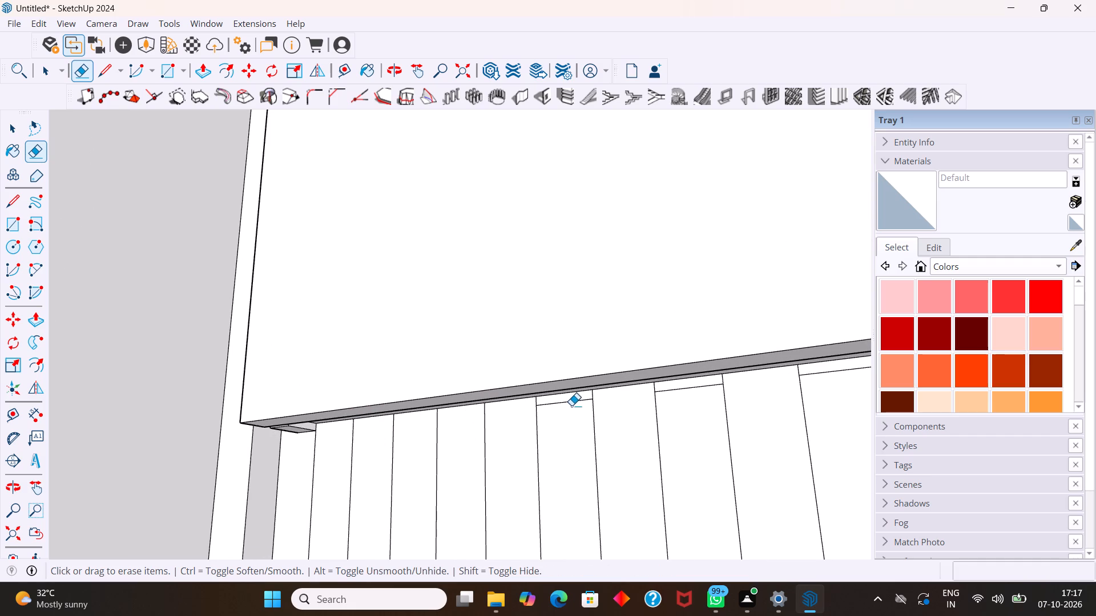
left_click(571, 400)
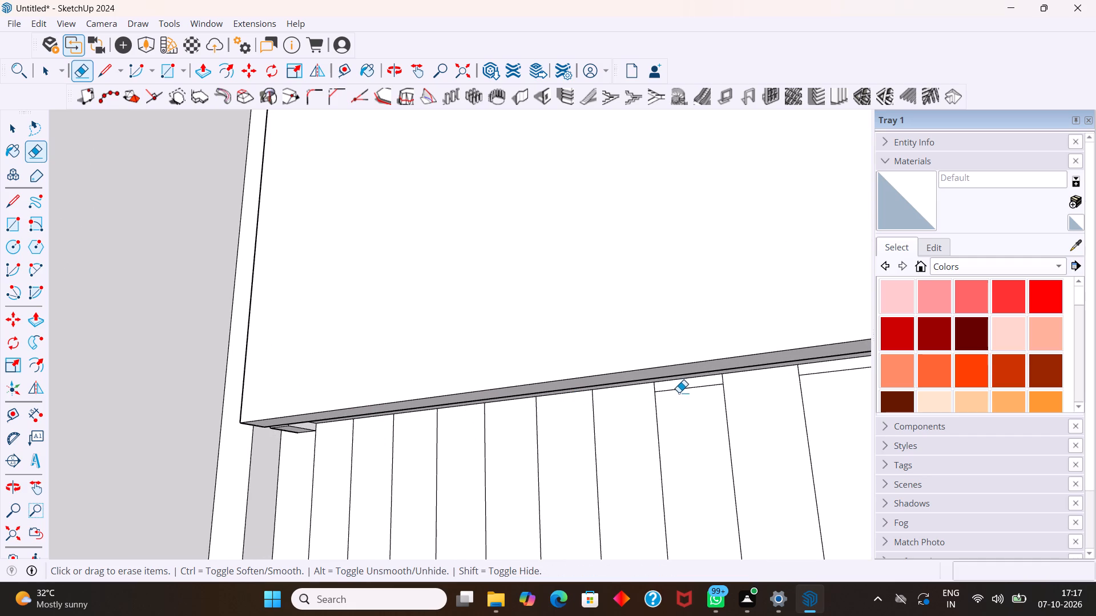
left_click(680, 390)
Erase the leftover ledge edges at the corner beyond the sixth strip and above the gap between the fifth and sixth strips.
scroll(745, 390, "down", 4)
scroll(808, 376, "down", 10)
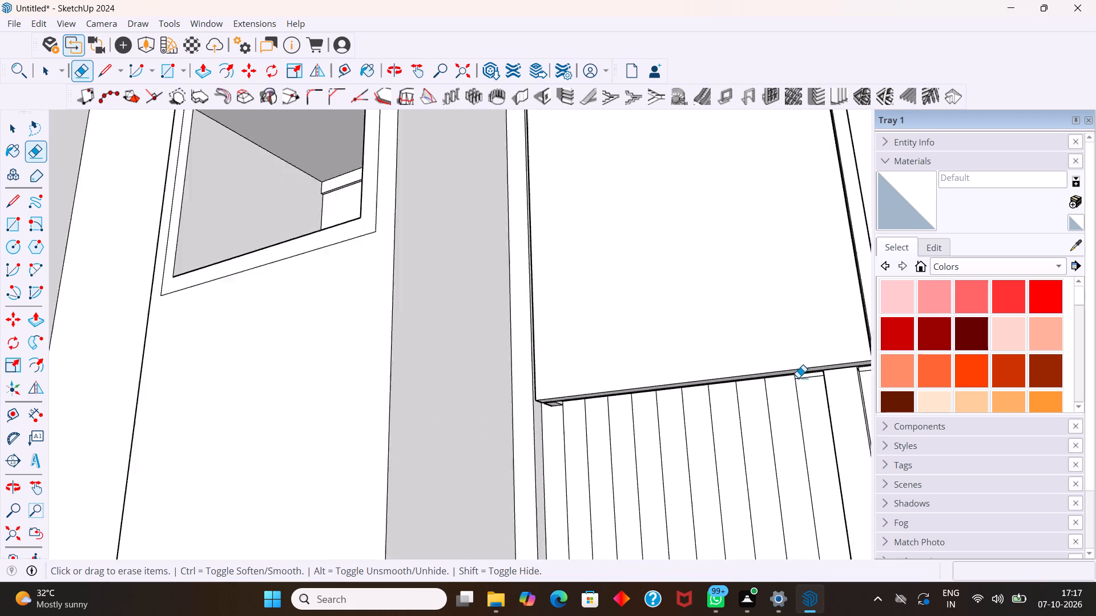
scroll(870, 380, "up", 20)
left_click_drag(817, 381, 839, 379)
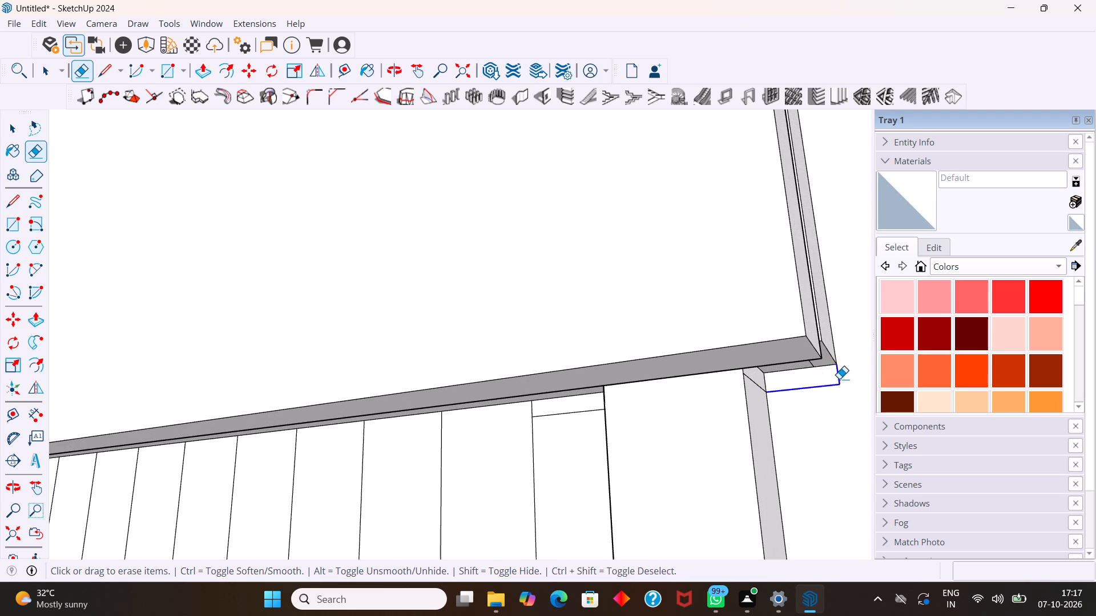
left_click_drag(839, 379, 845, 378)
left_click_drag(559, 416, 563, 433)
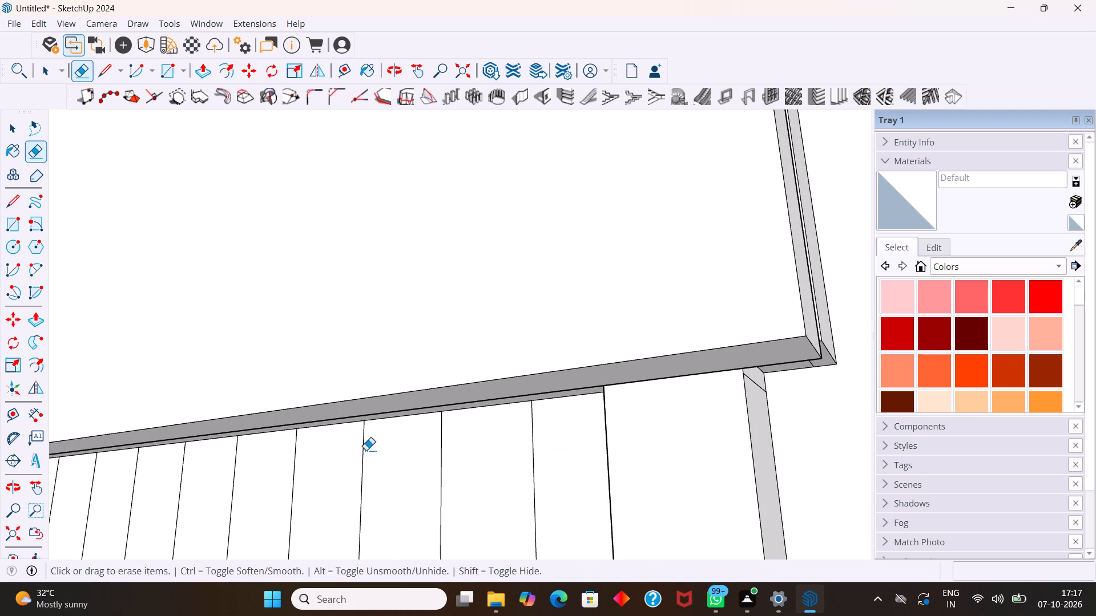
Push the thin front face of the end ledge beside the first strip back 1" beneath the raised panel.
scroll(272, 444, "down", 10)
scroll(94, 464, "up", 8)
middle_click_drag(106, 454, 332, 440)
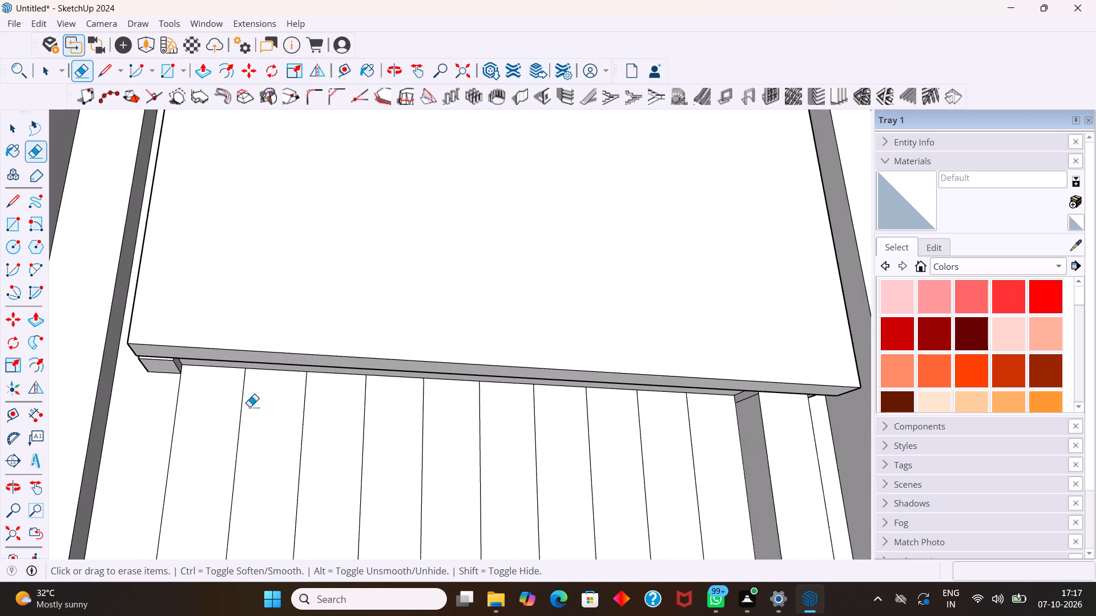
scroll(225, 400, "up", 6)
key("space")
scroll(114, 358, "down", 4)
middle_click_drag(381, 386, 406, 391)
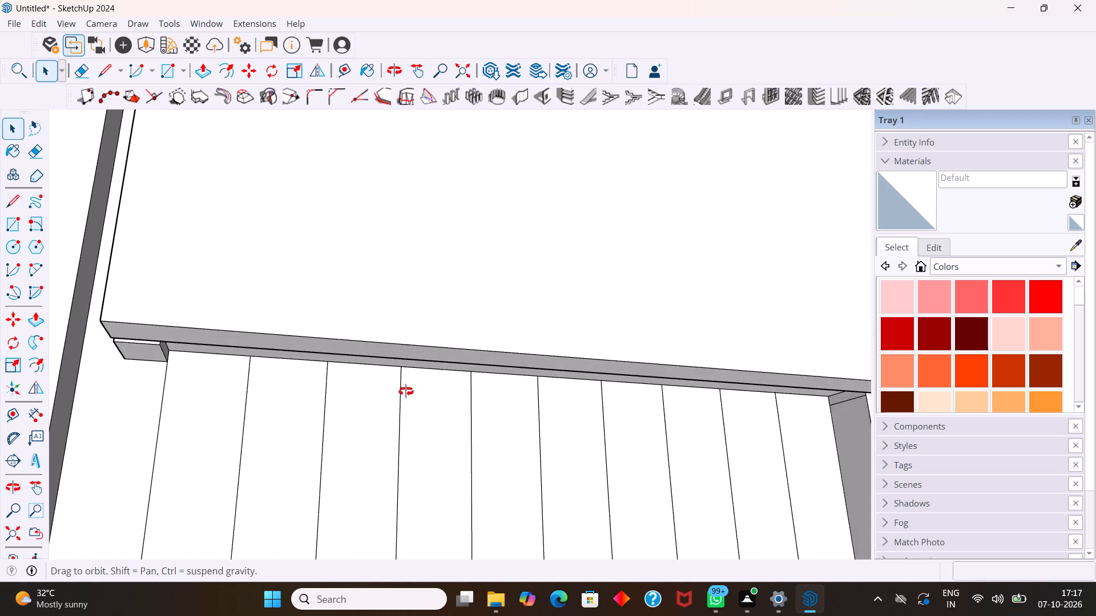
middle_click_drag(406, 391, 426, 393)
middle_click_drag(199, 346, 269, 386)
middle_click_drag(378, 398, 320, 380)
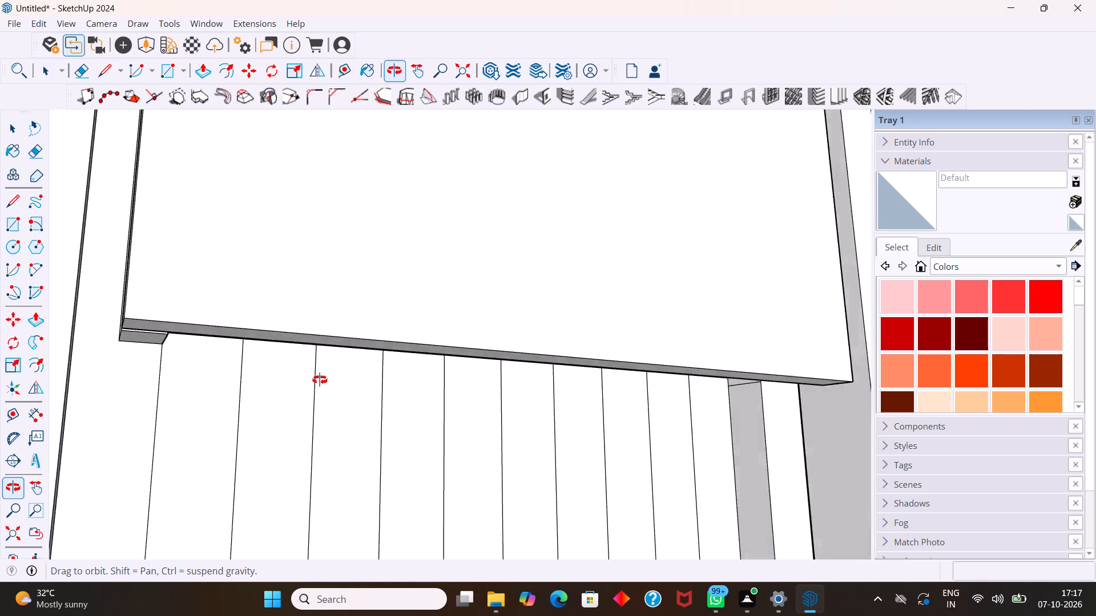
middle_click_drag(320, 380, 305, 372)
scroll(171, 346, "up", 19)
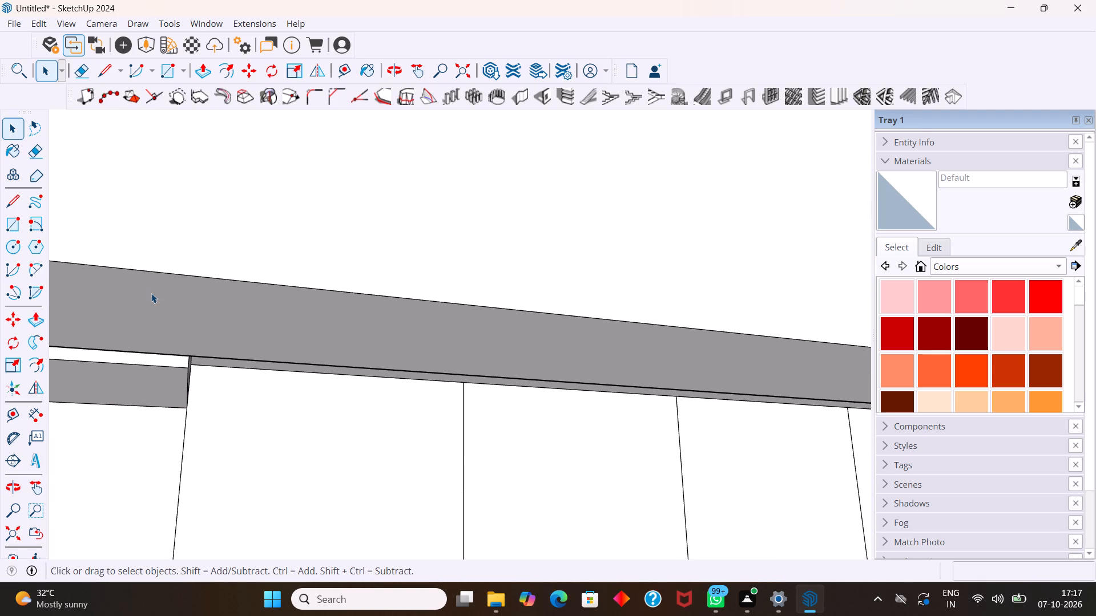
key("p")
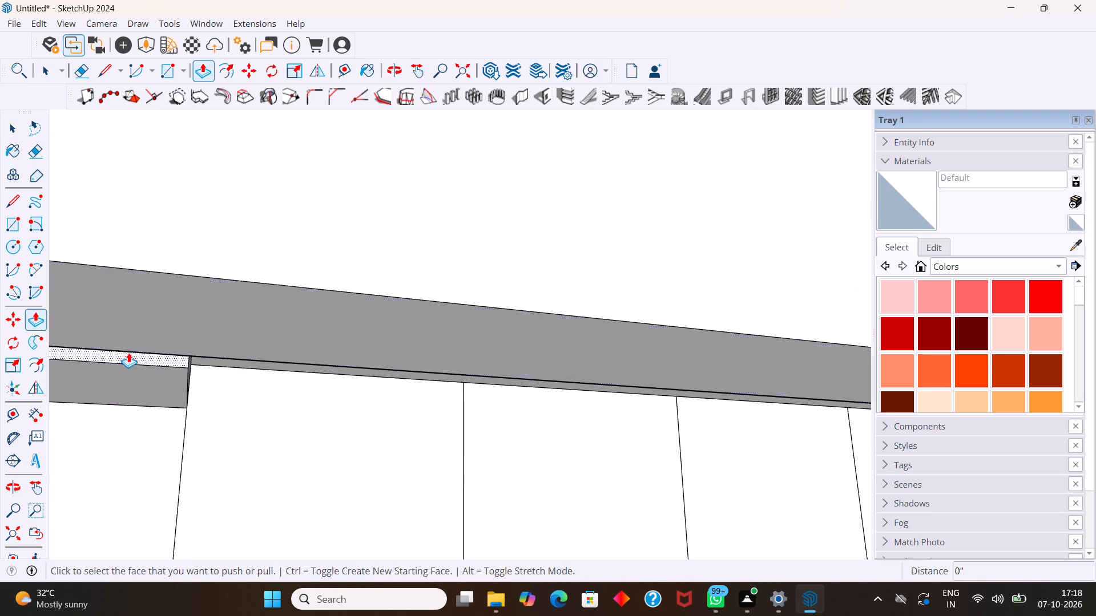
scroll(128, 352, "up", 5)
left_click_drag(132, 355, 216, 424)
Erase the leftover horizontal edge below the end ledge beside the first strip.
key("space")
key("e")
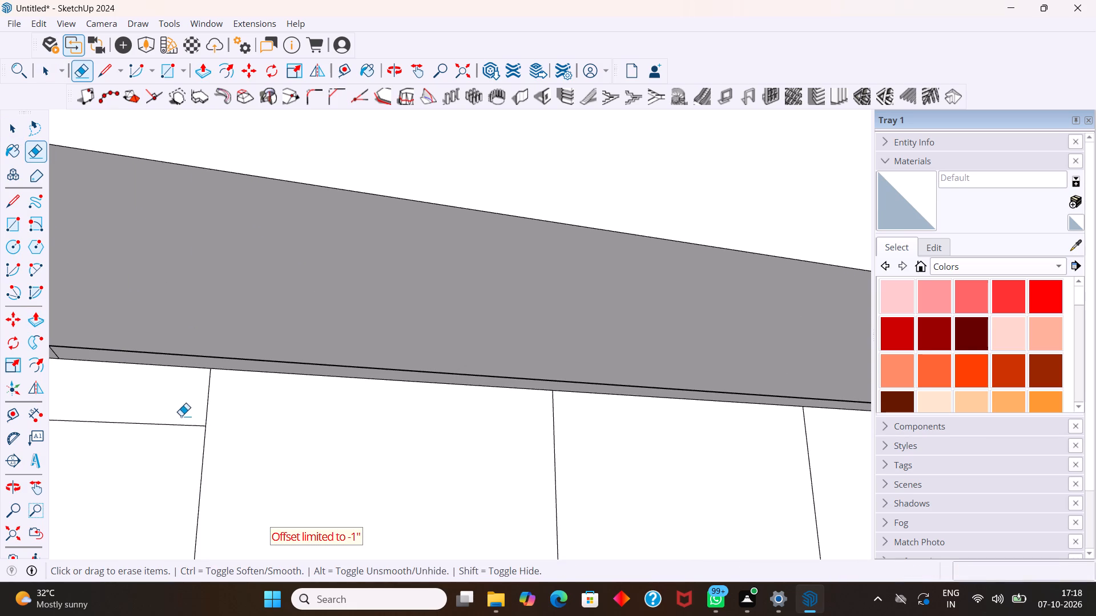
left_click_drag(181, 415, 174, 457)
key("space")
scroll(167, 451, "down", 16)
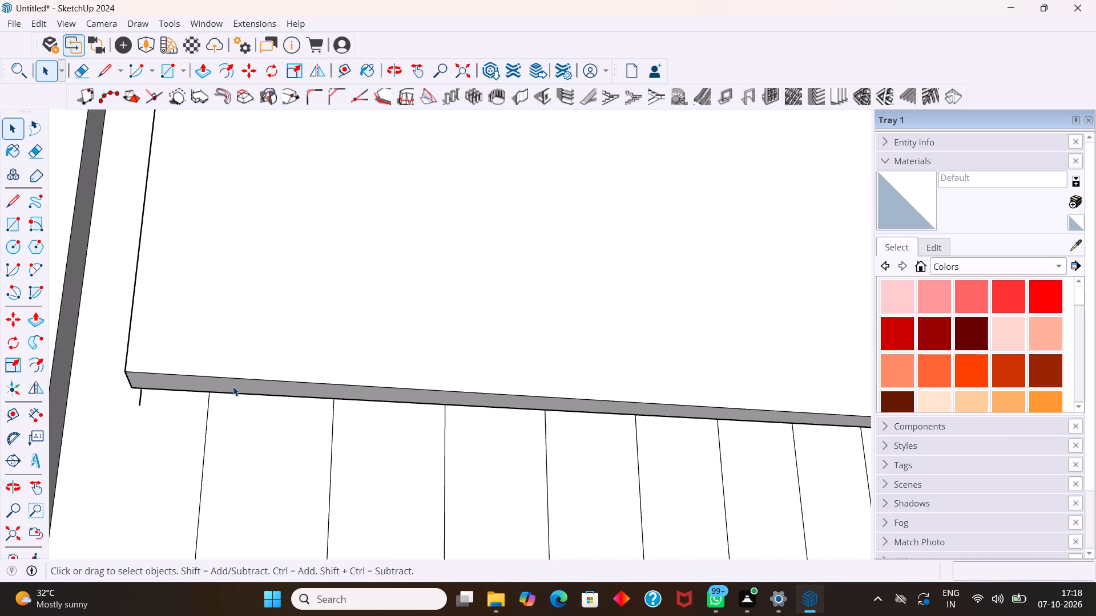
Erase the stray short vertical edge hanging below the raised panel's bottom corner beside the first strip.
scroll(204, 396, "up", 5)
middle_click_drag(68, 411, 139, 419)
scroll(124, 388, "up", 6)
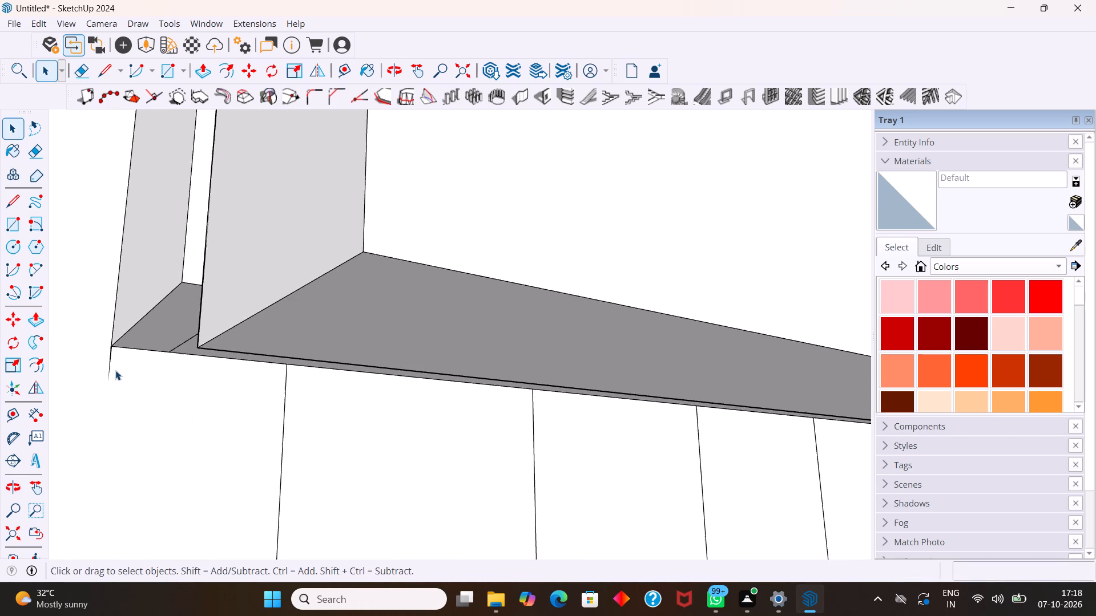
scroll(115, 370, "up", 9)
key("e")
left_click_drag(102, 350, 129, 380)
key("space")
scroll(183, 386, "down", 16)
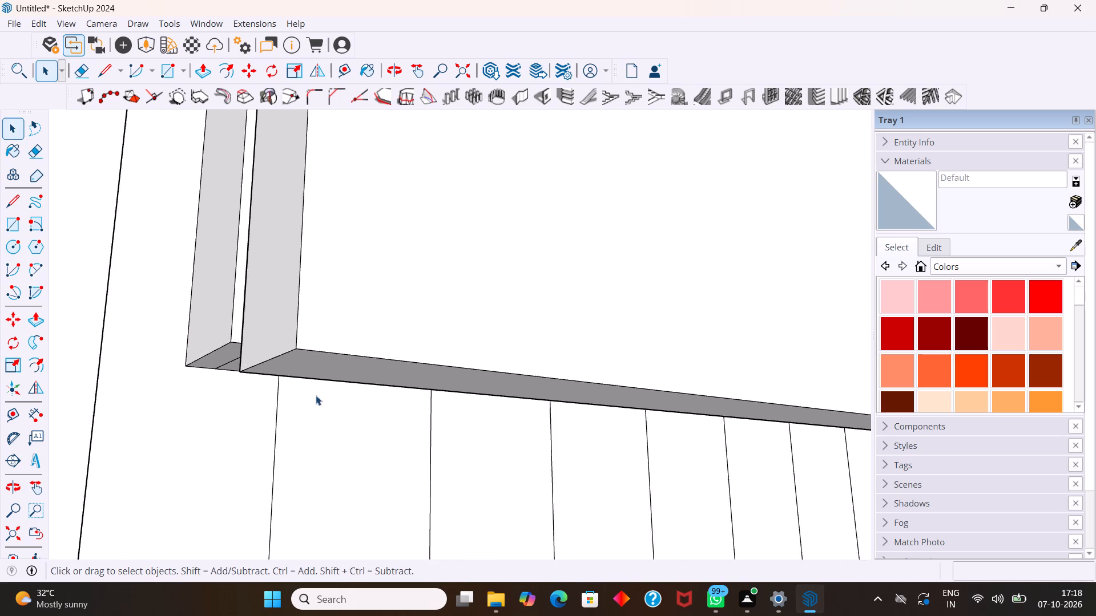
Examine the underside of the raised panel, the slats above it and the overall wall for remaining leftovers.
scroll(316, 395, "down", 4)
middle_click_drag(440, 380, 323, 366)
scroll(320, 357, "down", 6)
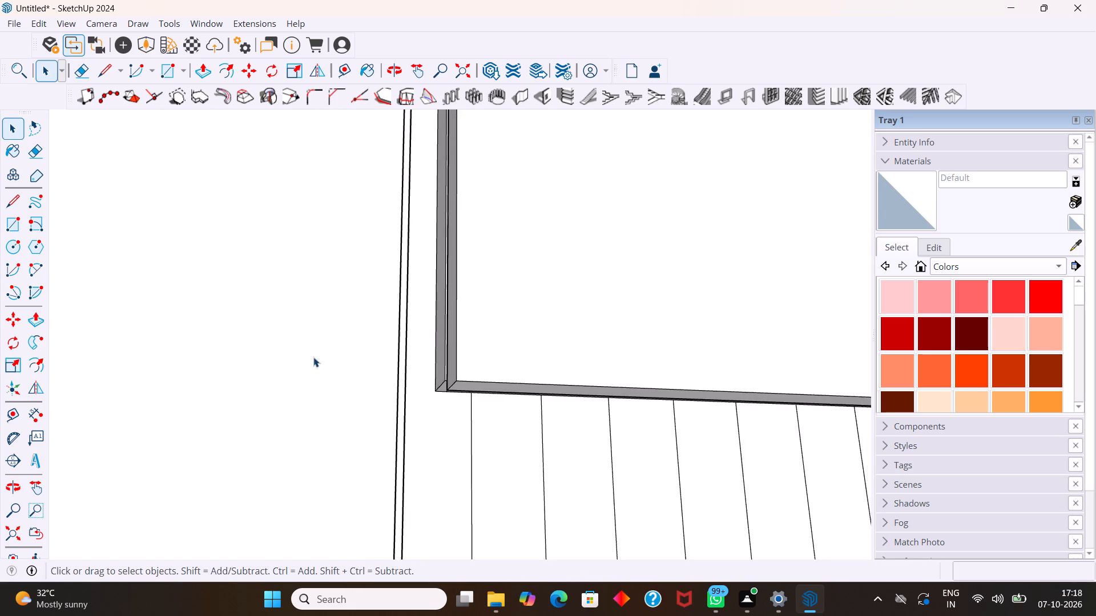
scroll(313, 357, "down", 5)
scroll(437, 384, "up", 3)
scroll(499, 407, "down", 3)
scroll(489, 399, "up", 4)
middle_click_drag(573, 392, 432, 374)
scroll(630, 381, "up", 2)
scroll(640, 379, "down", 1)
middle_click_drag(637, 384, 587, 412)
scroll(583, 403, "down", 4)
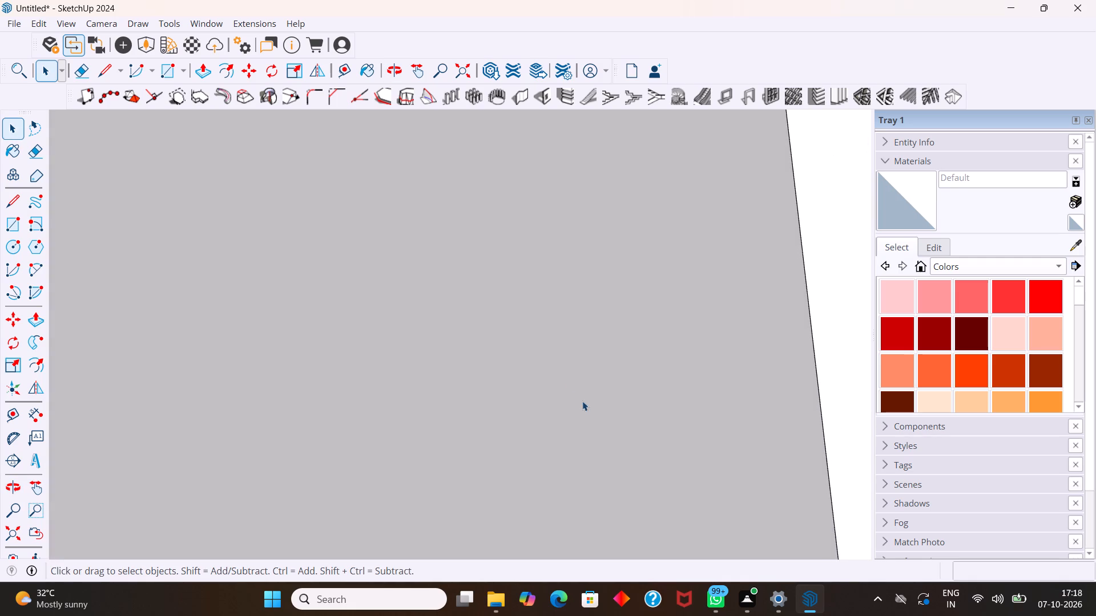
scroll(582, 401, "down", 20)
scroll(582, 401, "down", 13)
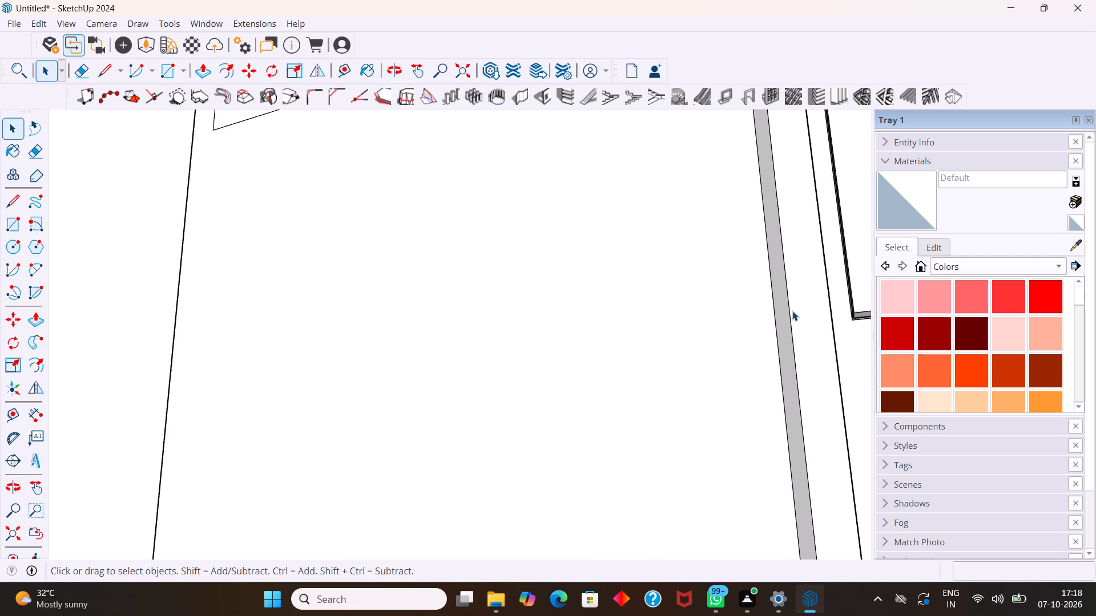
scroll(792, 311, "down", 12)
scroll(805, 325, "down", 16)
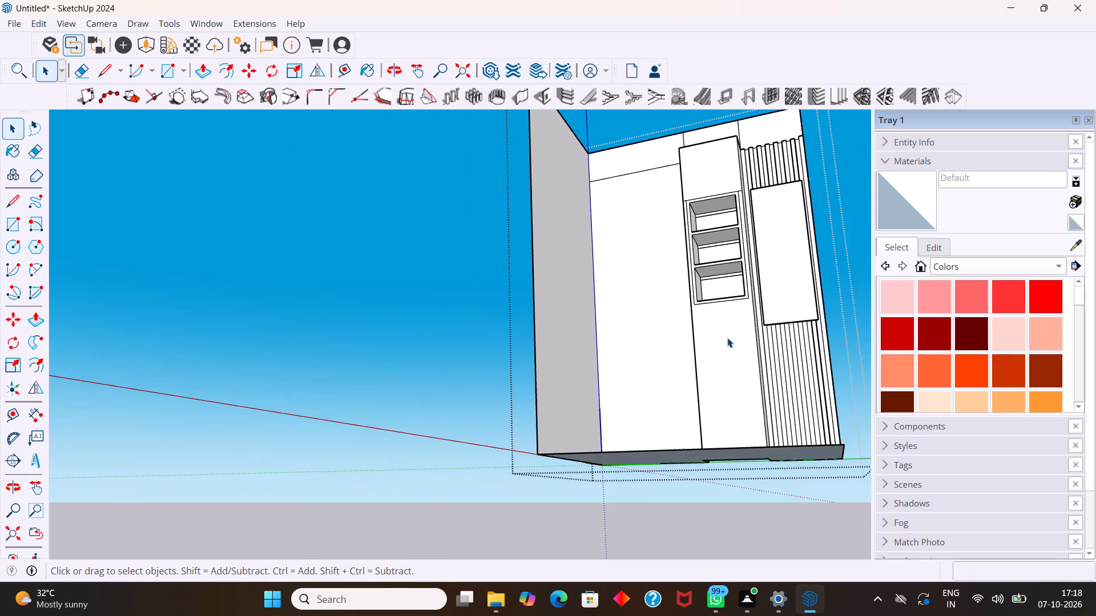
scroll(814, 245, "up", 4)
scroll(777, 175, "up", 8)
middle_click_drag(769, 197, 785, 388)
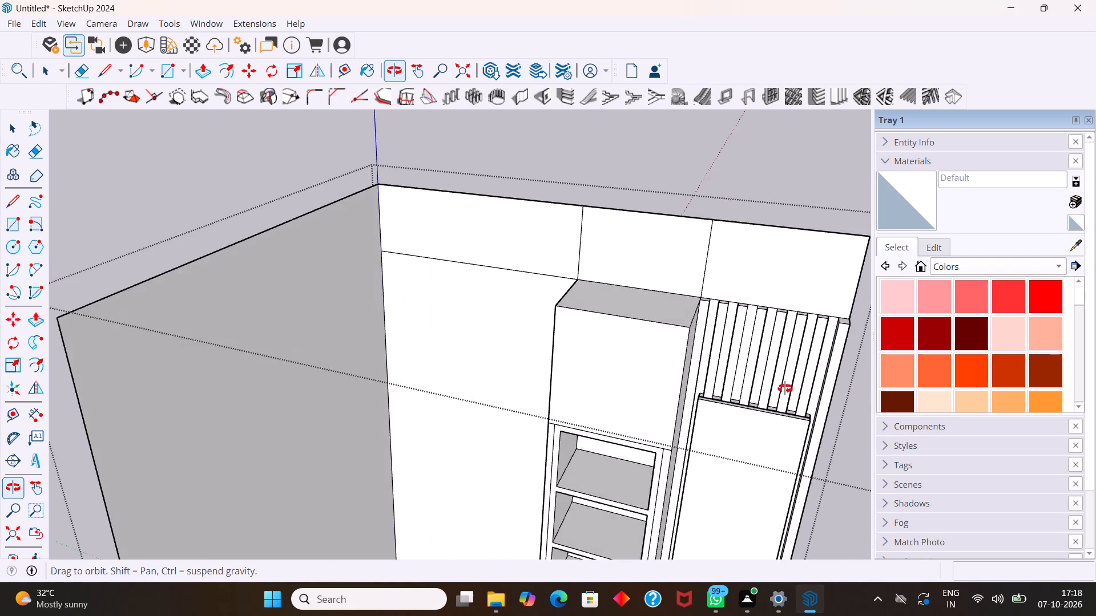
middle_click_drag(785, 388, 784, 390)
scroll(782, 400, "up", 18)
middle_click_drag(707, 407, 698, 435)
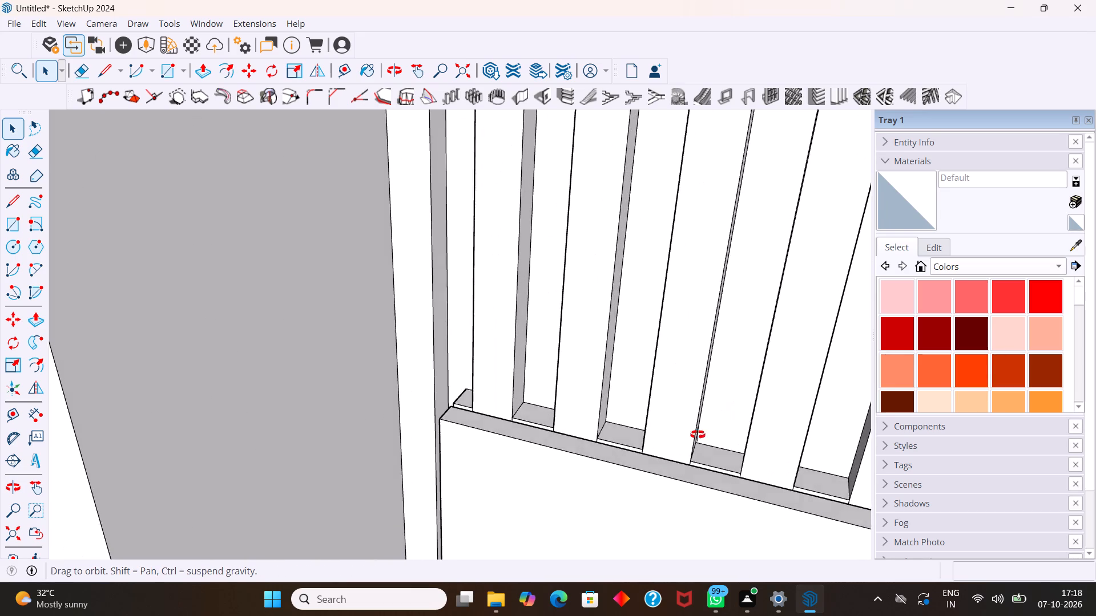
middle_click_drag(698, 435, 672, 503)
scroll(641, 416, "down", 10)
scroll(598, 303, "down", 4)
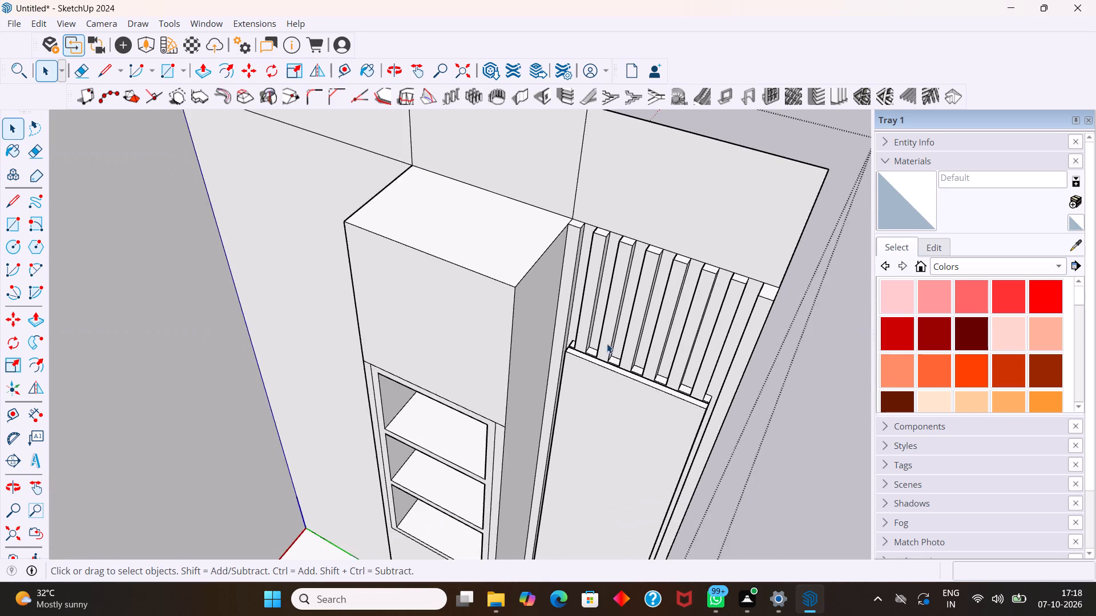
scroll(607, 343, "down", 15)
middle_click_drag(615, 495, 715, 377)
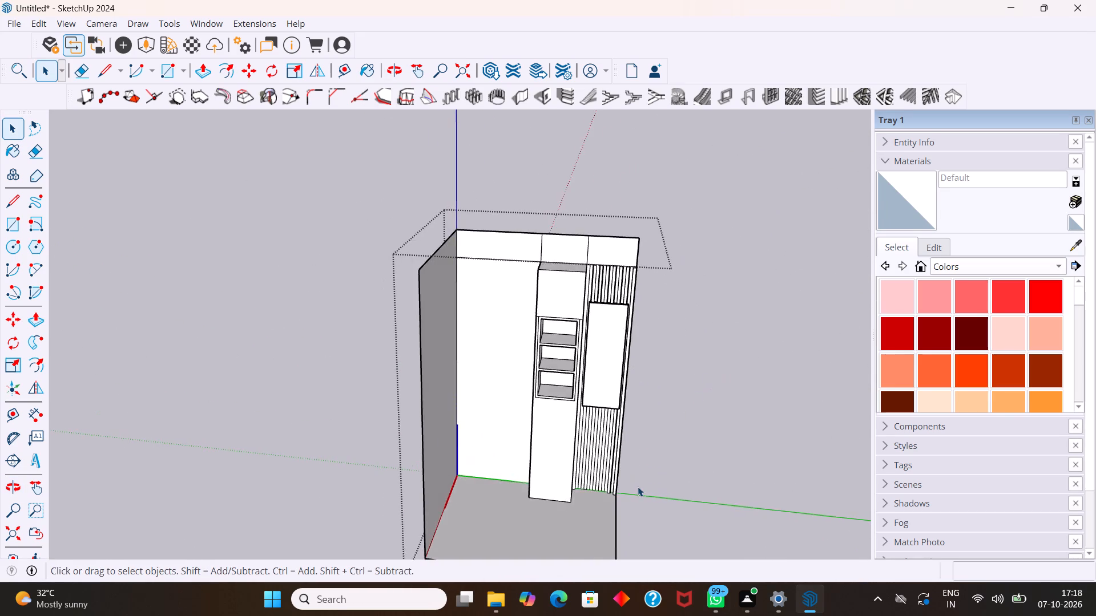
Examine the lower strips beneath the raised panel from several angles for any strip still standing proud.
scroll(638, 487, "up", 17)
middle_click_drag(606, 428, 615, 414)
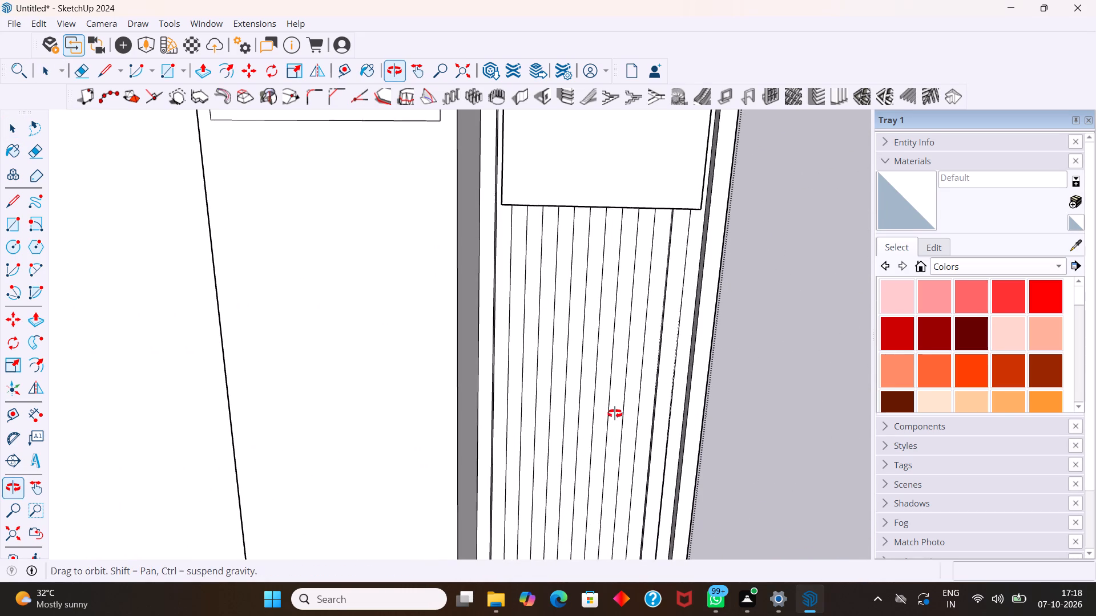
middle_click_drag(615, 414, 616, 414)
scroll(587, 408, "up", 3)
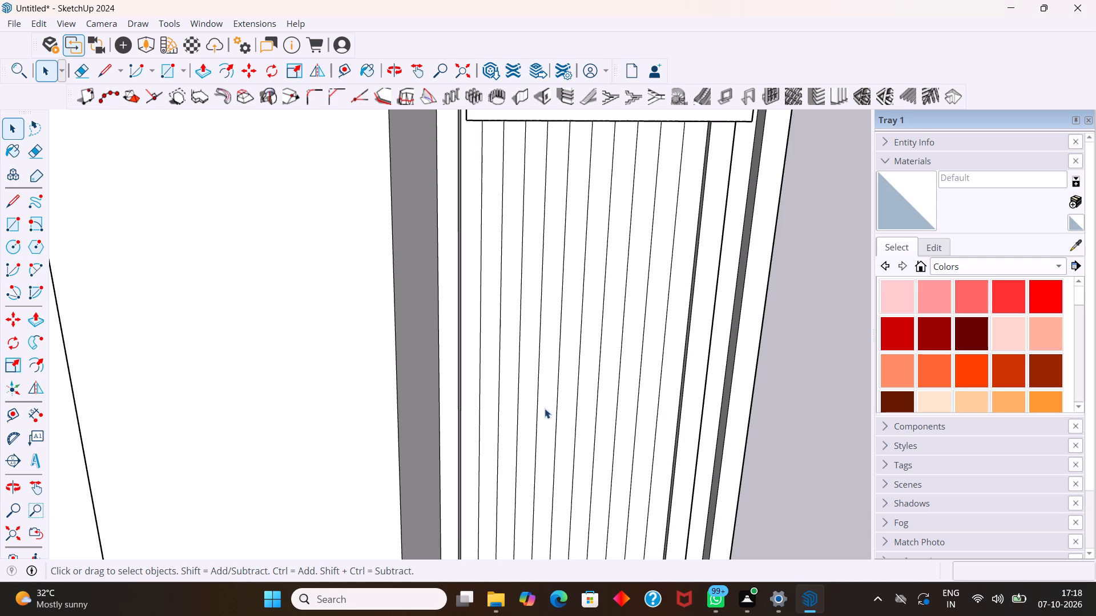
middle_click_drag(477, 419, 457, 420)
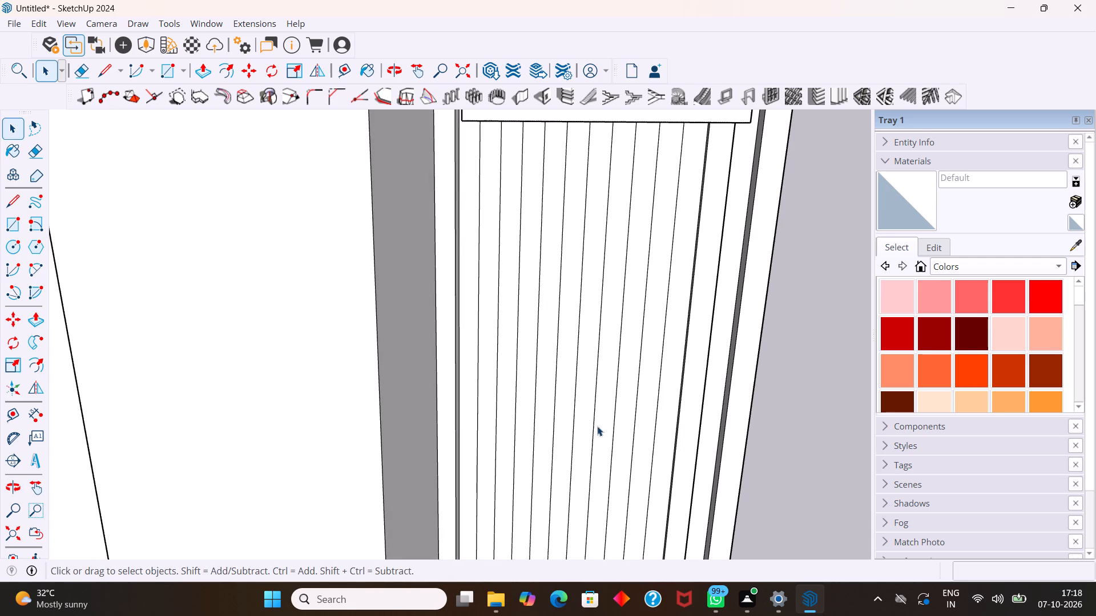
middle_click_drag(598, 401, 450, 393)
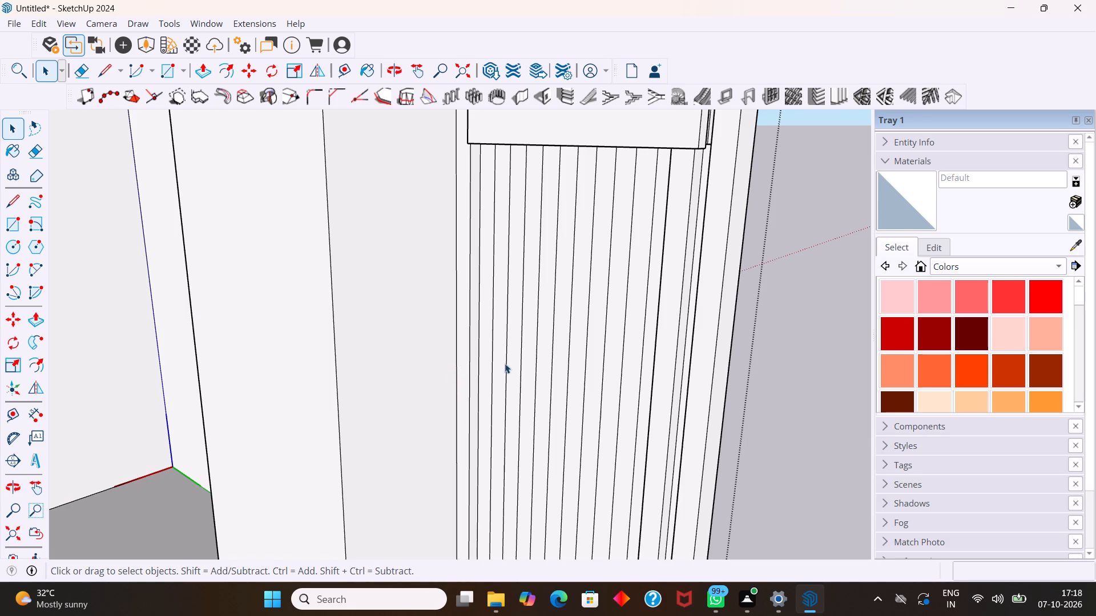
middle_click_drag(515, 363, 541, 359)
middle_click(541, 359)
middle_click_drag(546, 357, 591, 359)
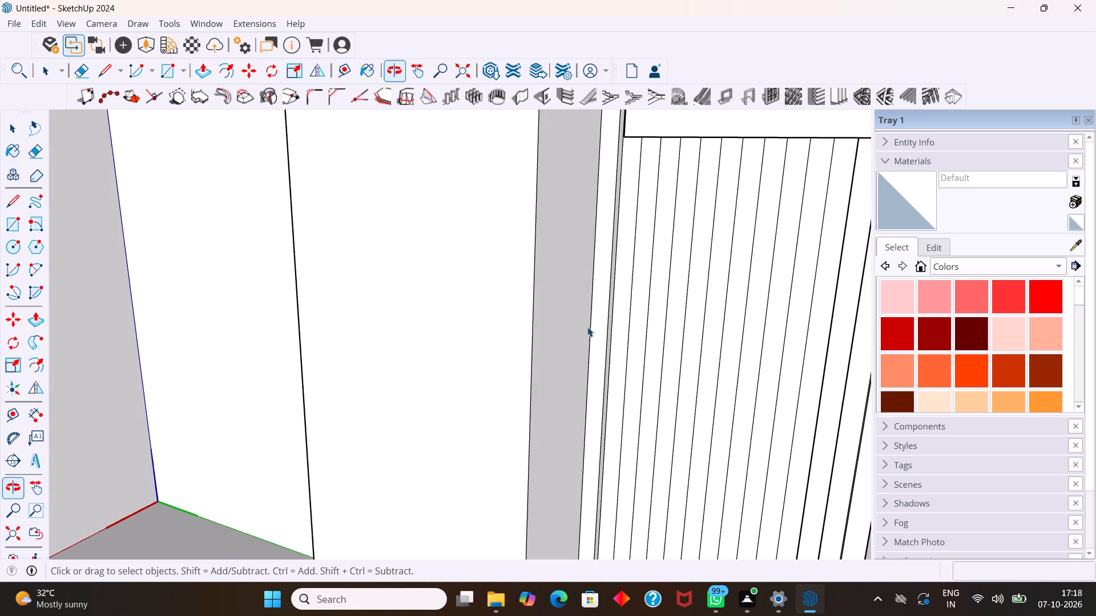
scroll(607, 182, "up", 2)
middle_click_drag(609, 179, 619, 188)
middle_click_drag(623, 180, 636, 191)
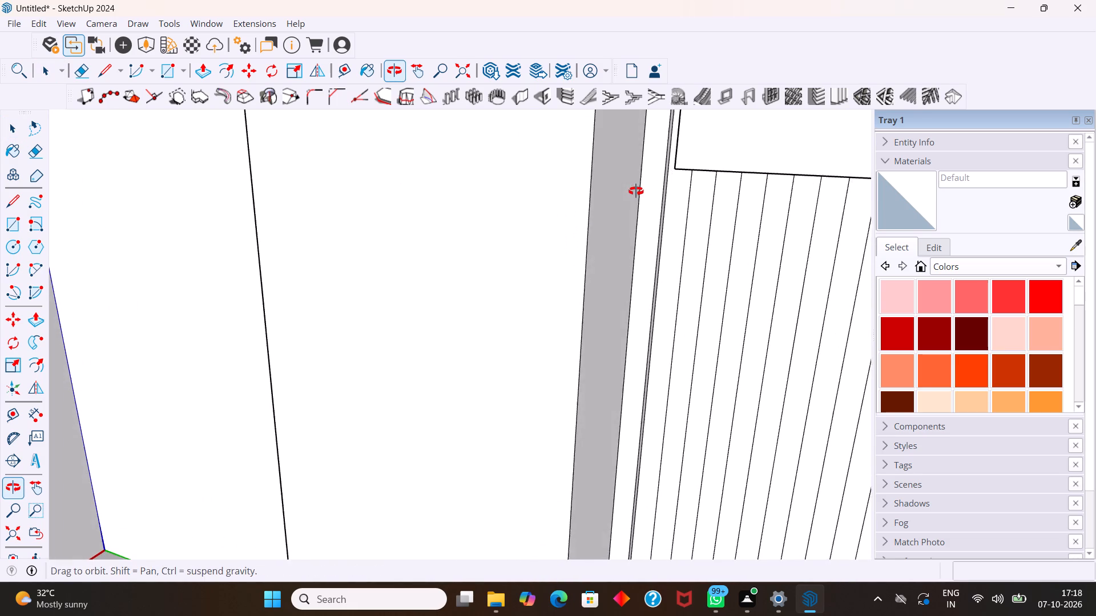
middle_click_drag(636, 191, 637, 193)
scroll(650, 181, "down", 7)
middle_click_drag(654, 191, 658, 186)
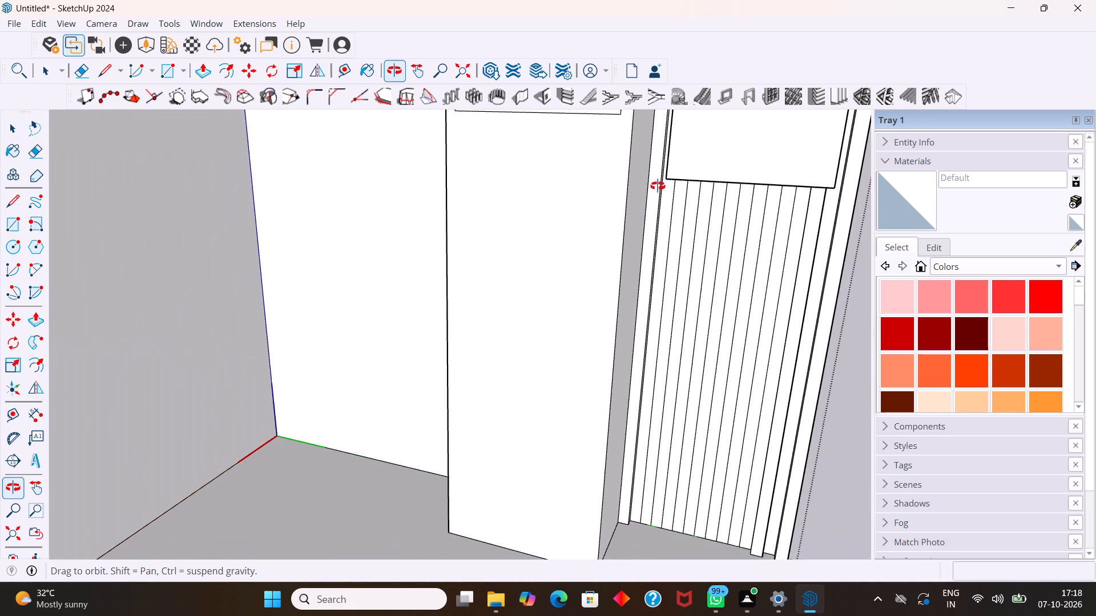
middle_click_drag(658, 186, 668, 151)
middle_click_drag(839, 262, 752, 250)
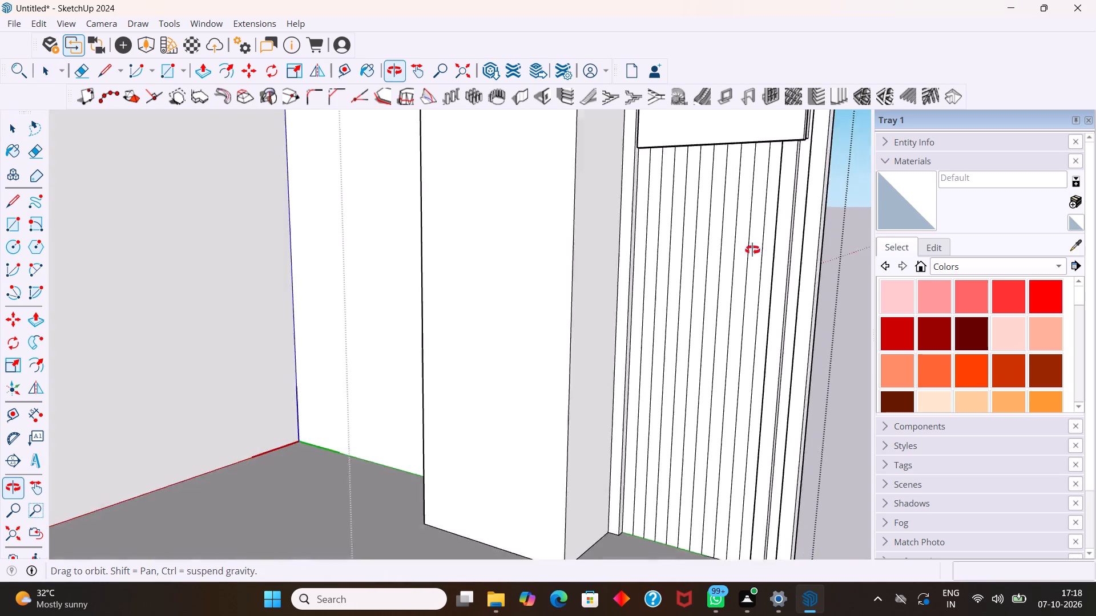
middle_click_drag(752, 250, 667, 312)
scroll(745, 332, "up", 3)
scroll(659, 346, "up", 2)
middle_click_drag(667, 338, 686, 333)
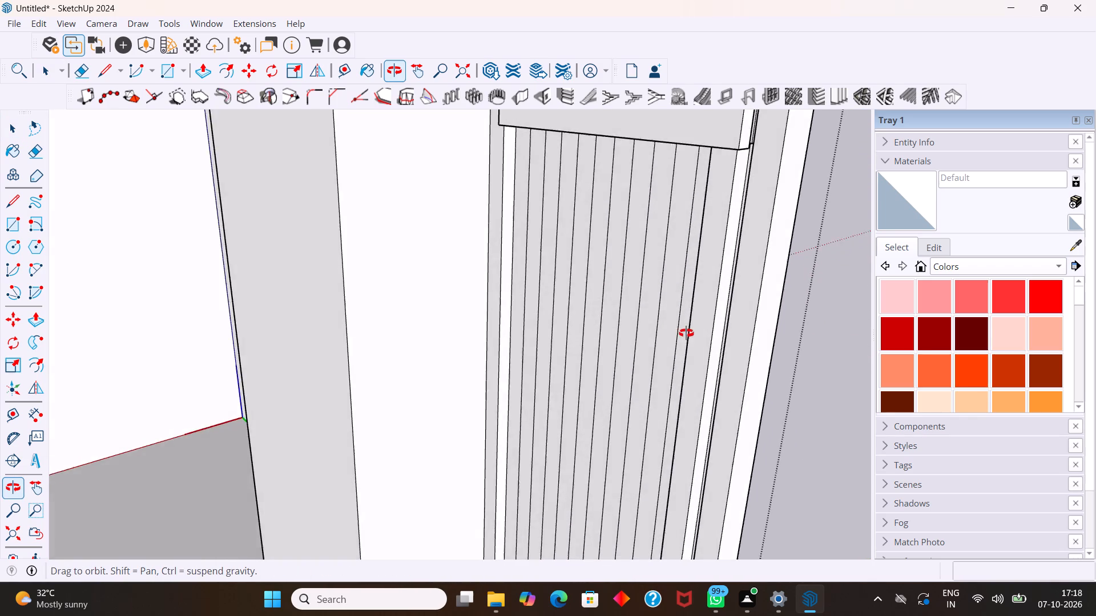
middle_click_drag(686, 333, 694, 169)
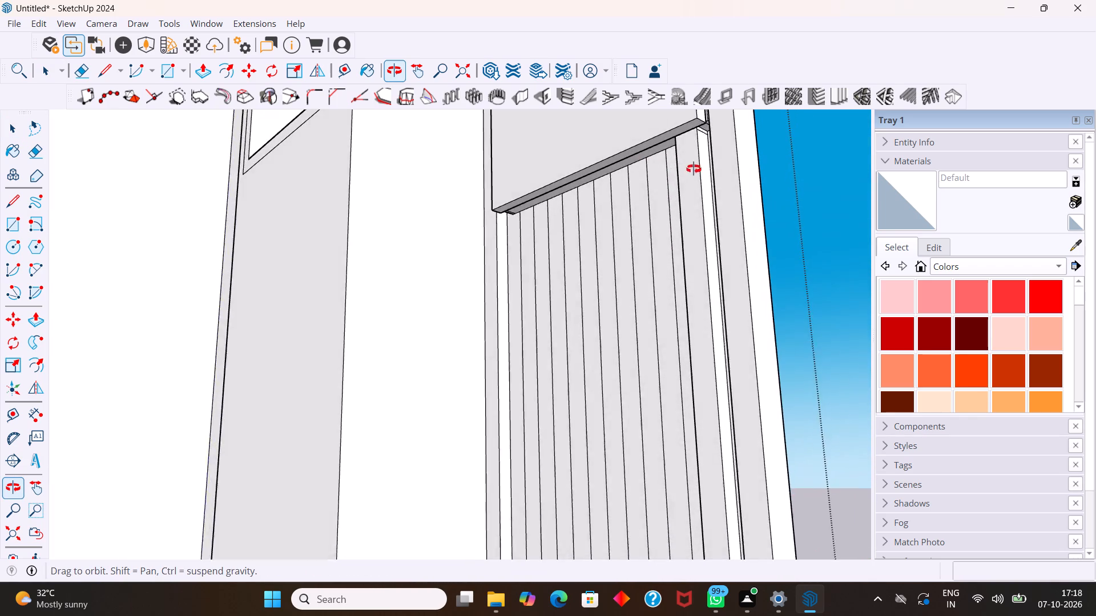
middle_click_drag(694, 169, 705, 175)
scroll(697, 178, "up", 4)
Push the last protruding lower strip, at the wall's open end, back 1" flush with the neighbouring strips.
middle_click_drag(696, 177, 907, 295)
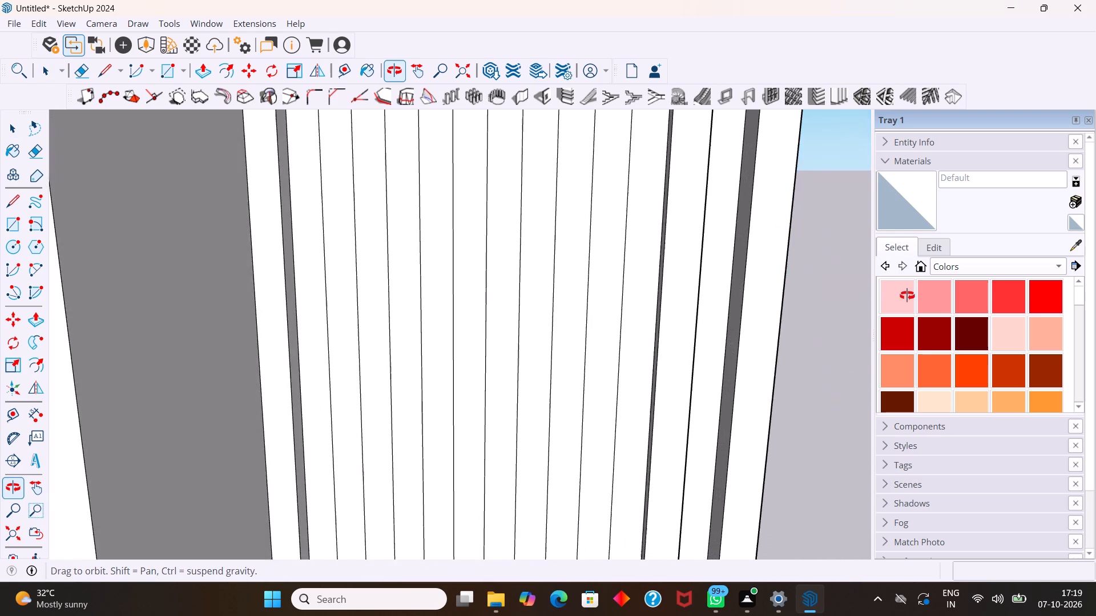
middle_click_drag(907, 295, 907, 298)
middle_click_drag(581, 361, 697, 374)
key("p")
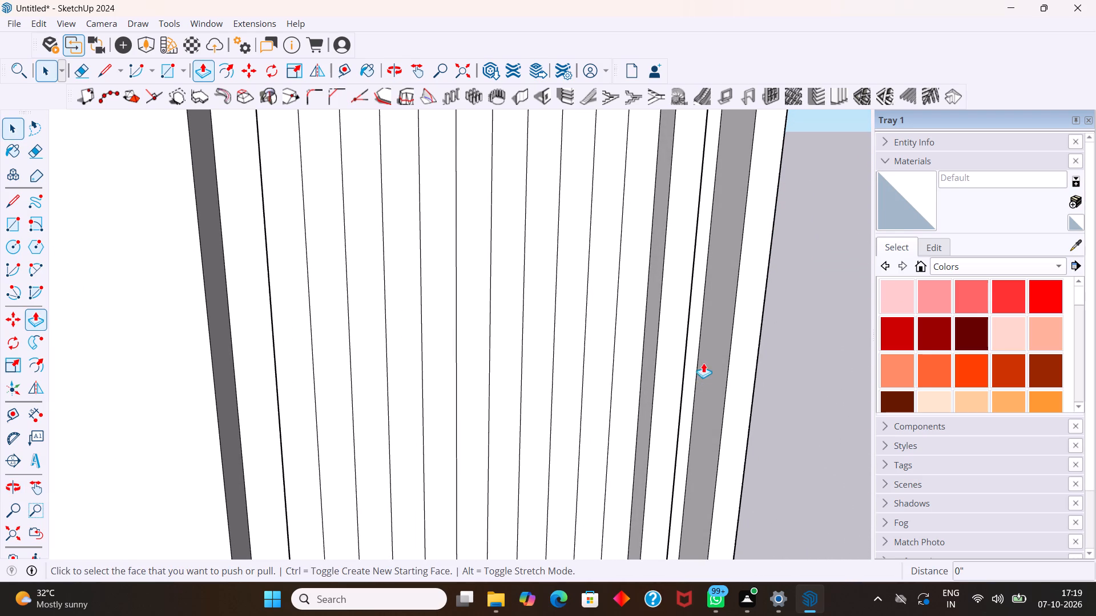
scroll(678, 355, "up", 3)
left_click_drag(666, 346, 620, 364)
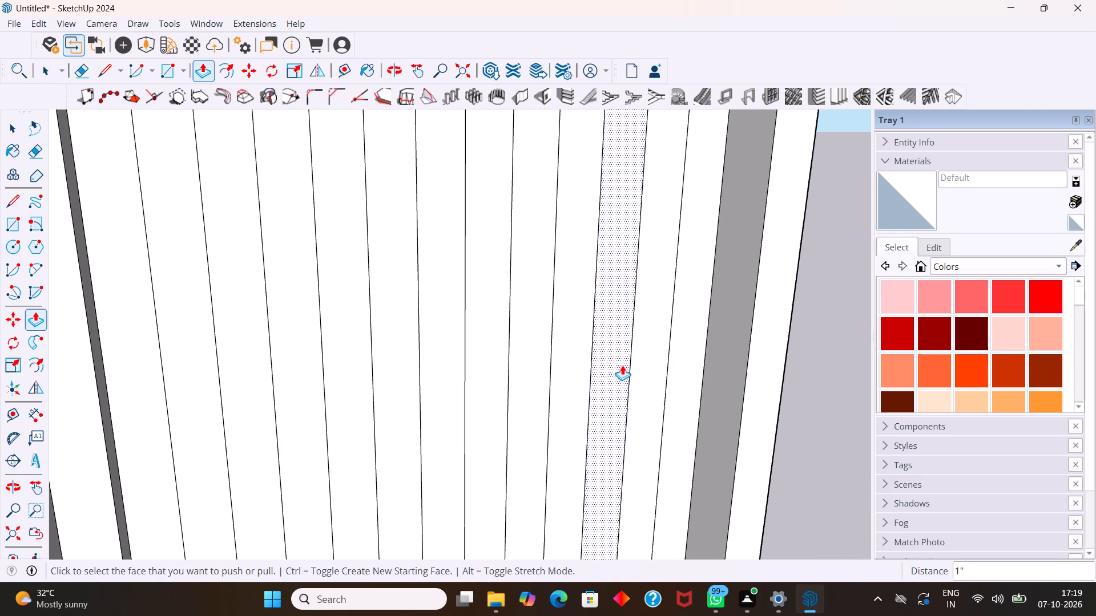
key("space")
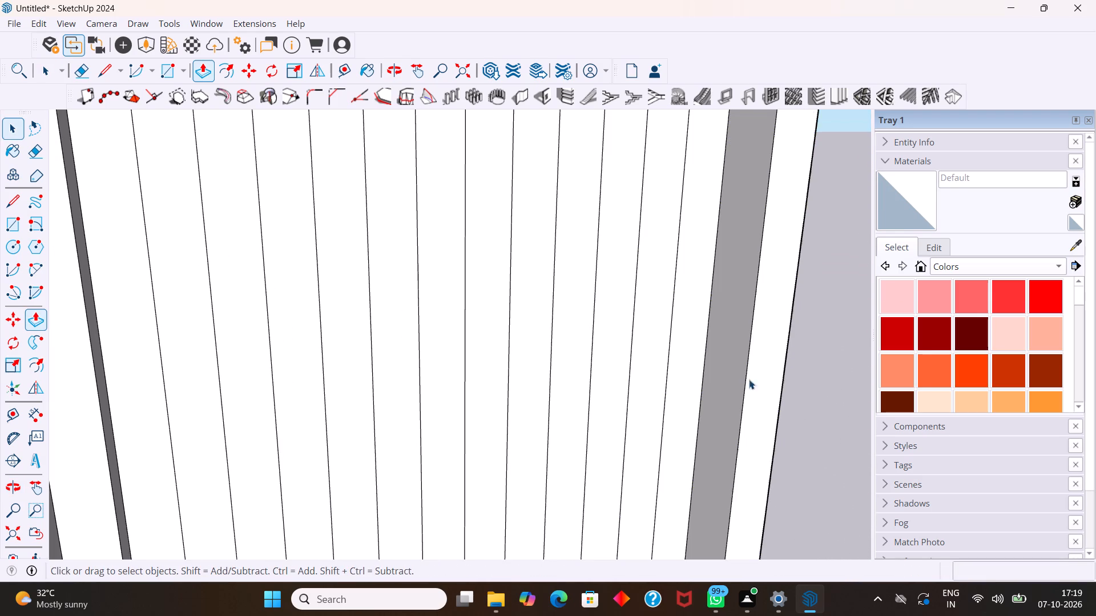
Copy the raised panel's bottom edge 1' straight down across the lower strips.
scroll(624, 344, "down", 9)
middle_click_drag(510, 342, 407, 330)
middle_click(407, 330)
scroll(427, 320, "up", 2)
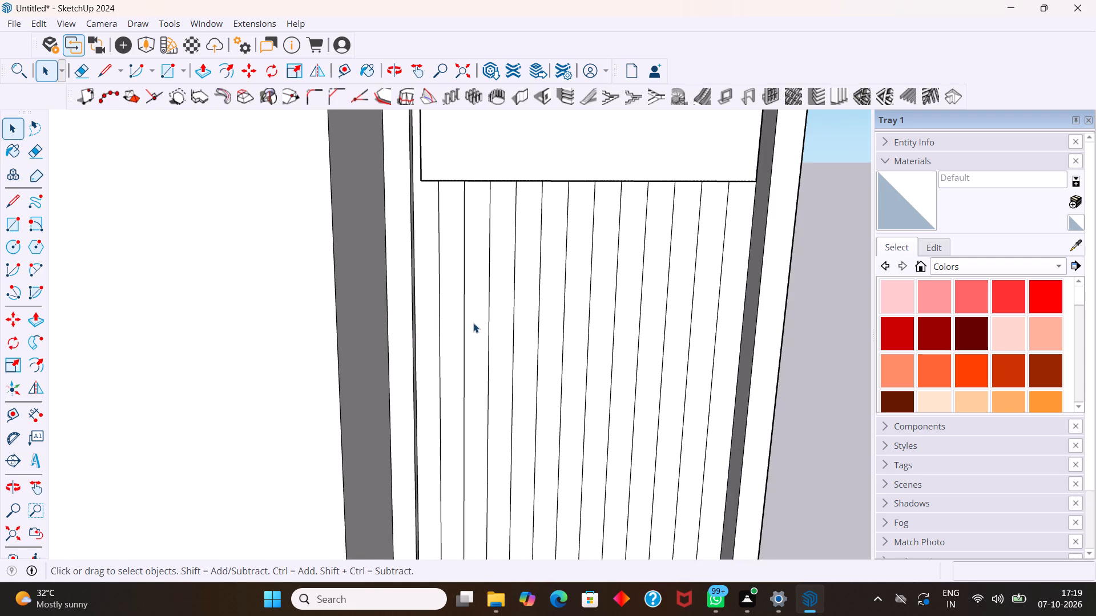
key("r")
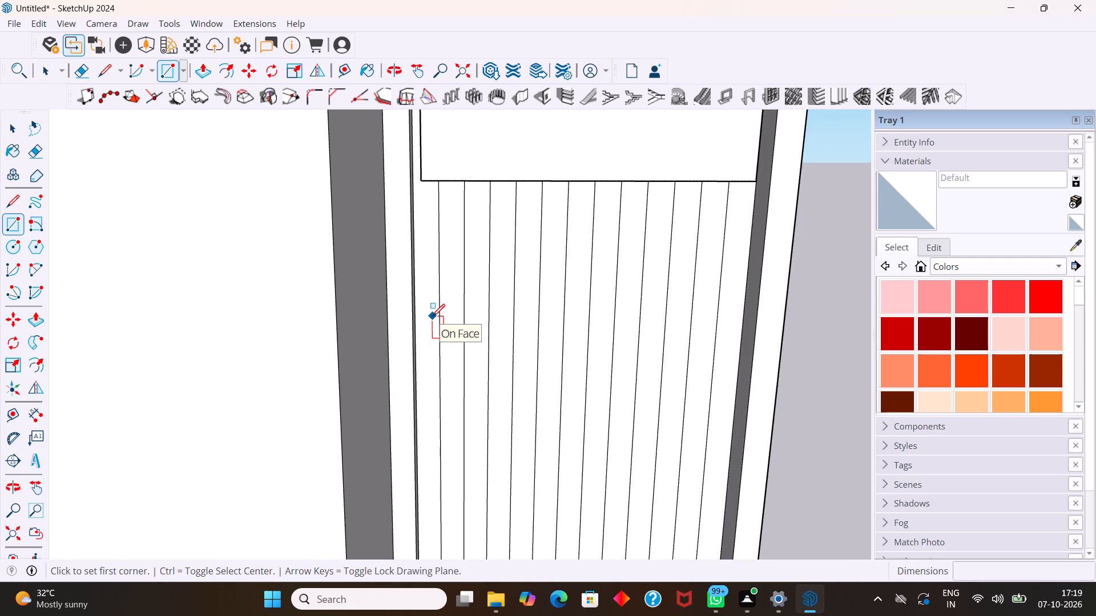
key("space")
left_click_drag(481, 181, 481, 187)
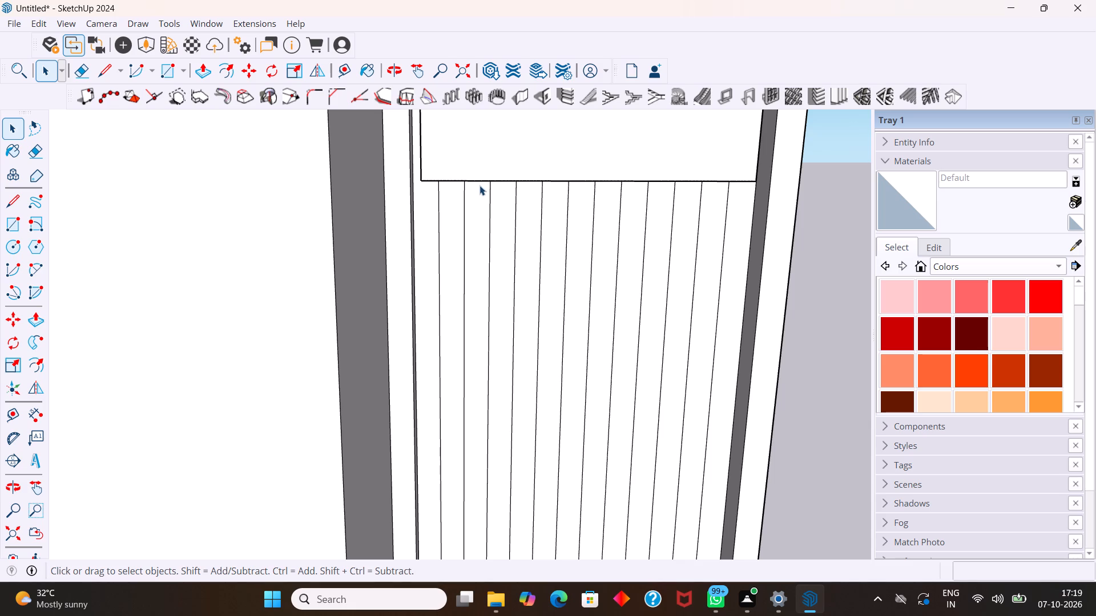
left_click(479, 183)
key("m")
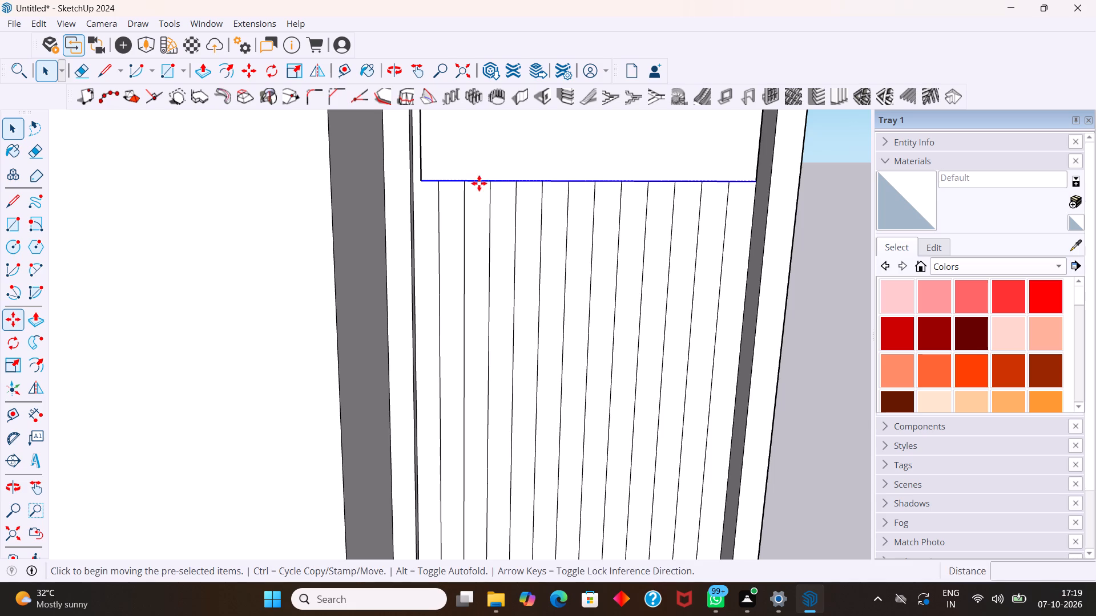
left_click_drag(425, 183, 424, 188)
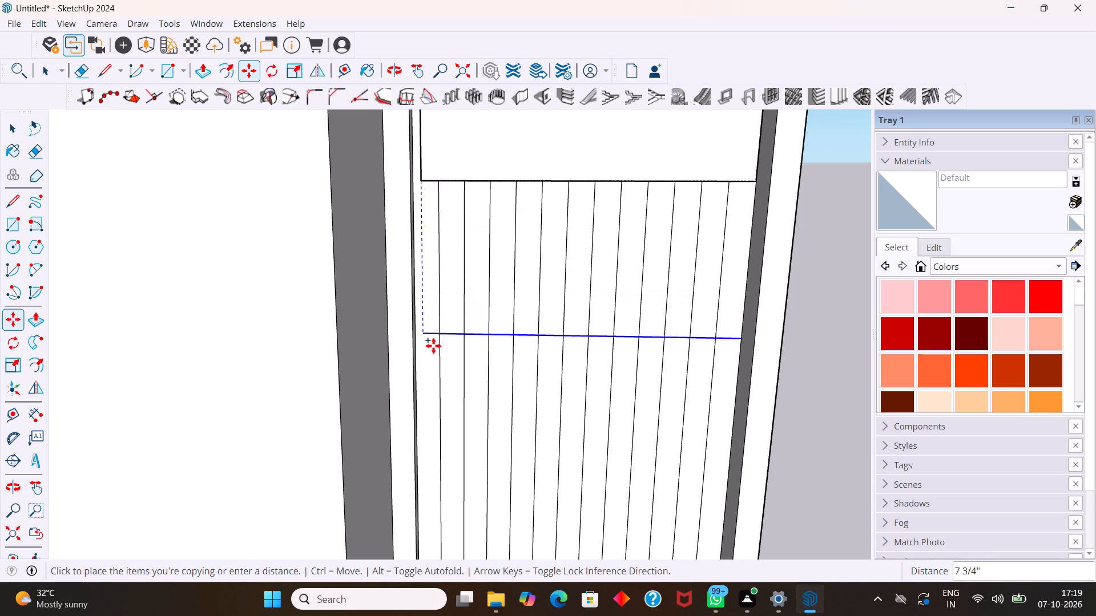
middle_click_drag(432, 350, 409, 473)
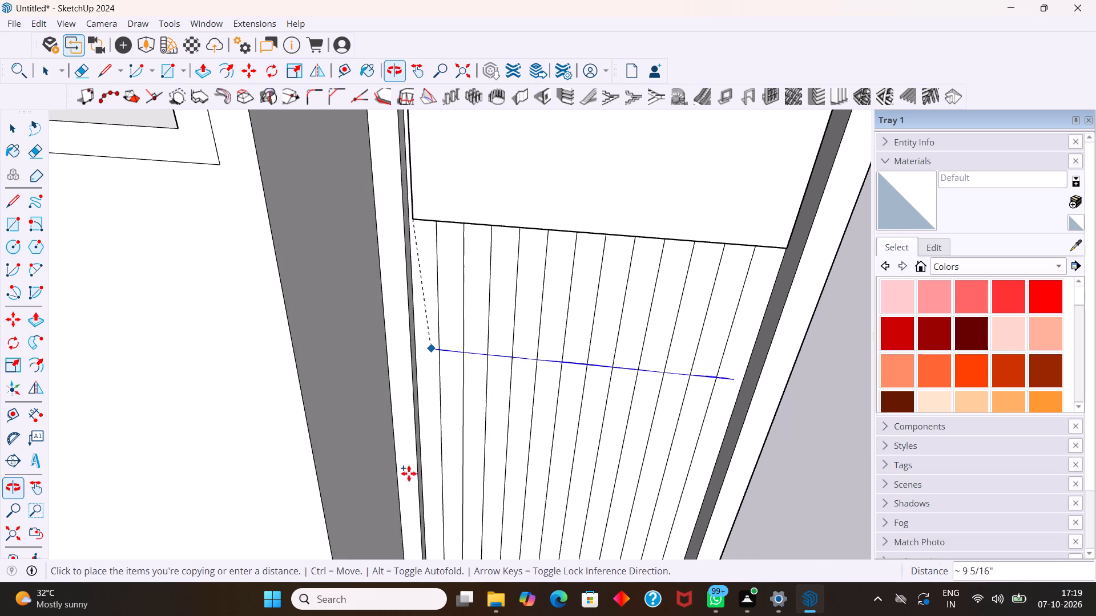
middle_click_drag(409, 473, 406, 473)
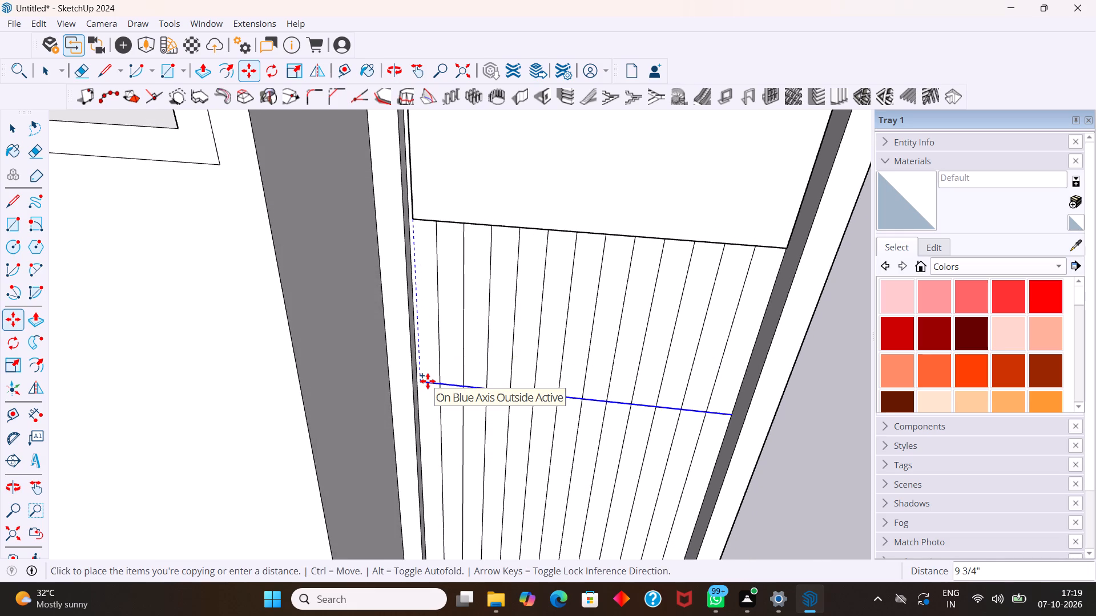
key("1")
key("apostrophe")
key("Return")
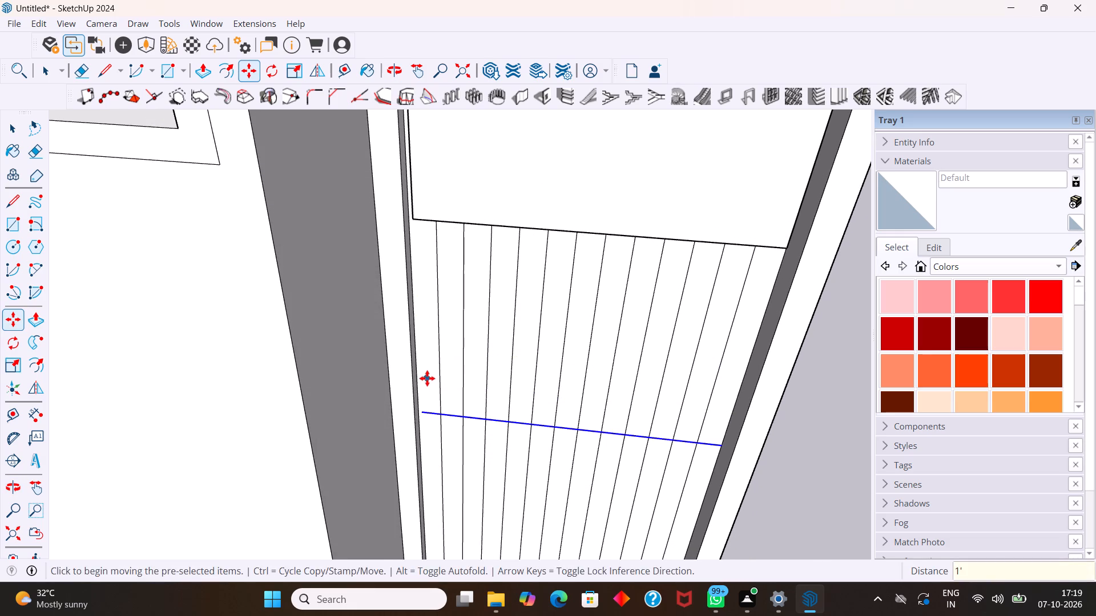
key("space")
Examine the copied edge below the raised panel from several angles to check how it sits on the lower strips.
scroll(442, 400, "up", 2)
middle_click_drag(458, 413, 439, 451)
scroll(606, 448, "up", 1)
middle_click_drag(656, 457, 667, 456)
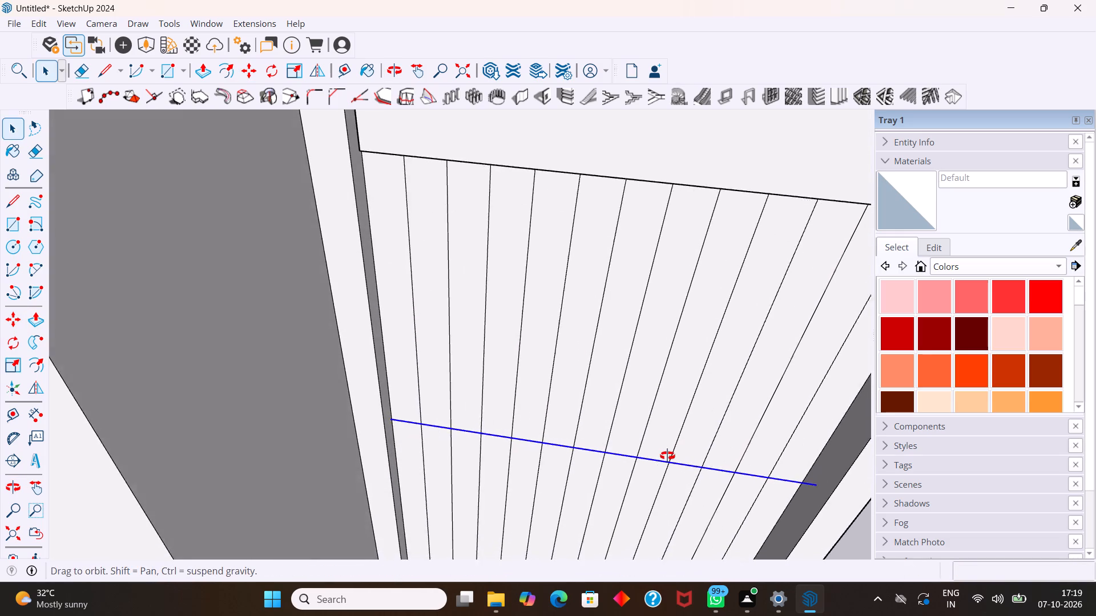
middle_click_drag(667, 456, 667, 441)
scroll(658, 418, "down", 4)
scroll(787, 466, "up", 4)
middle_click_drag(783, 468, 799, 507)
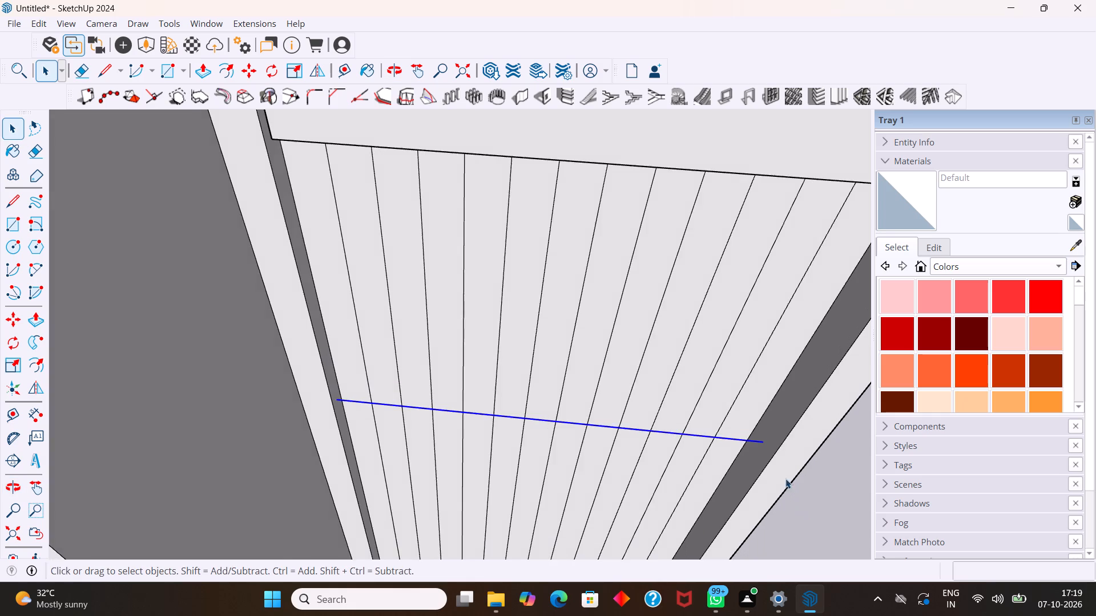
scroll(781, 468, "up", 3)
middle_click_drag(778, 457, 757, 204)
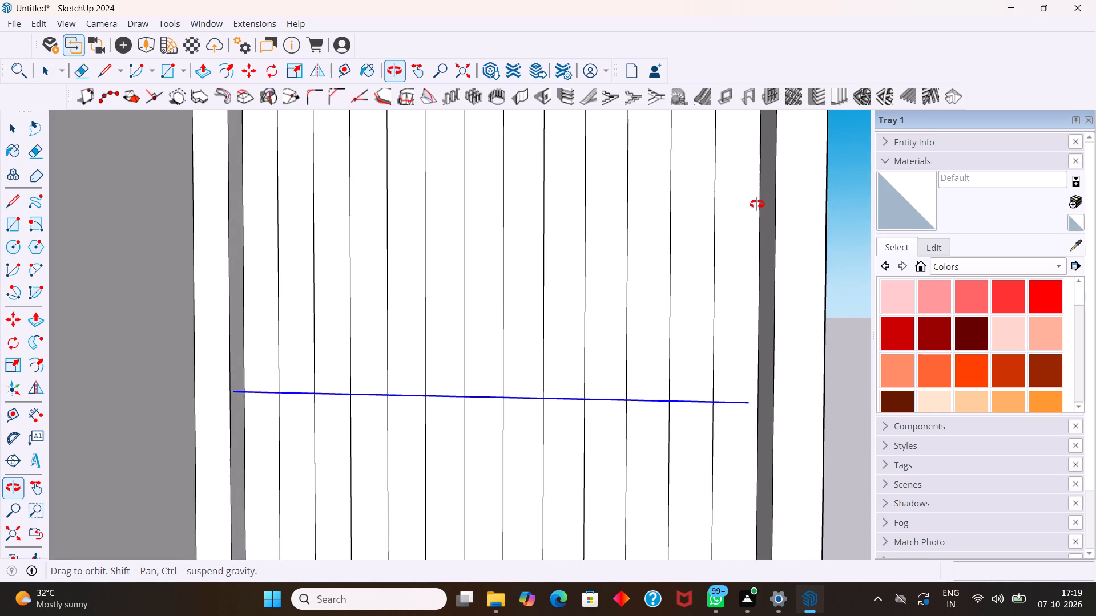
middle_click_drag(757, 204, 765, 412)
middle_click_drag(741, 391, 750, 552)
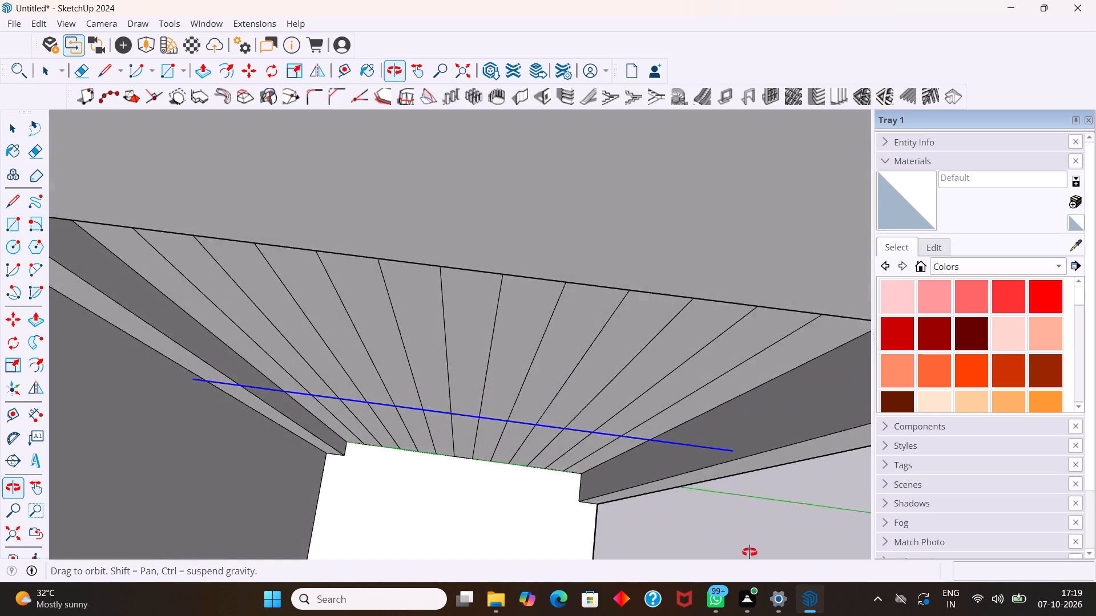
middle_click_drag(750, 552, 750, 568)
middle_click(748, 565)
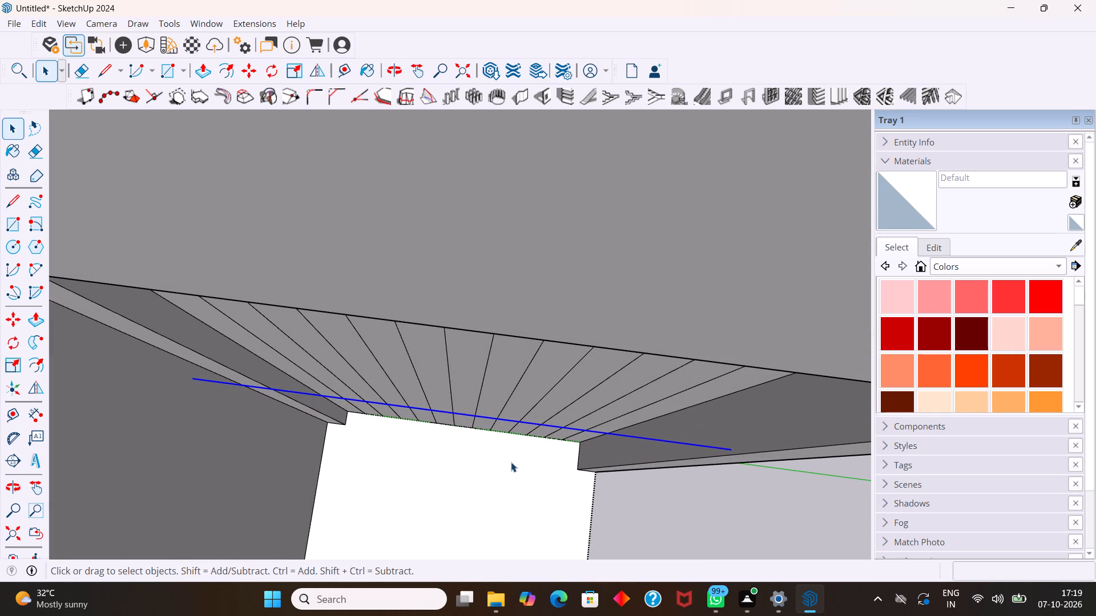
Undo the copy of the raised panel's bottom edge across the lower strips.
key("ctrl+z")
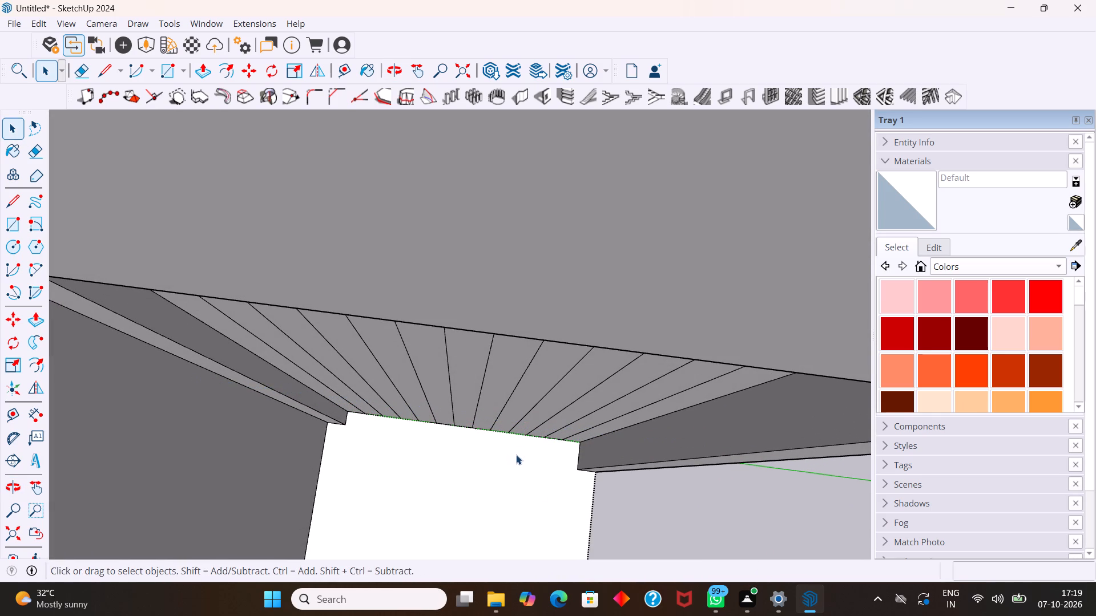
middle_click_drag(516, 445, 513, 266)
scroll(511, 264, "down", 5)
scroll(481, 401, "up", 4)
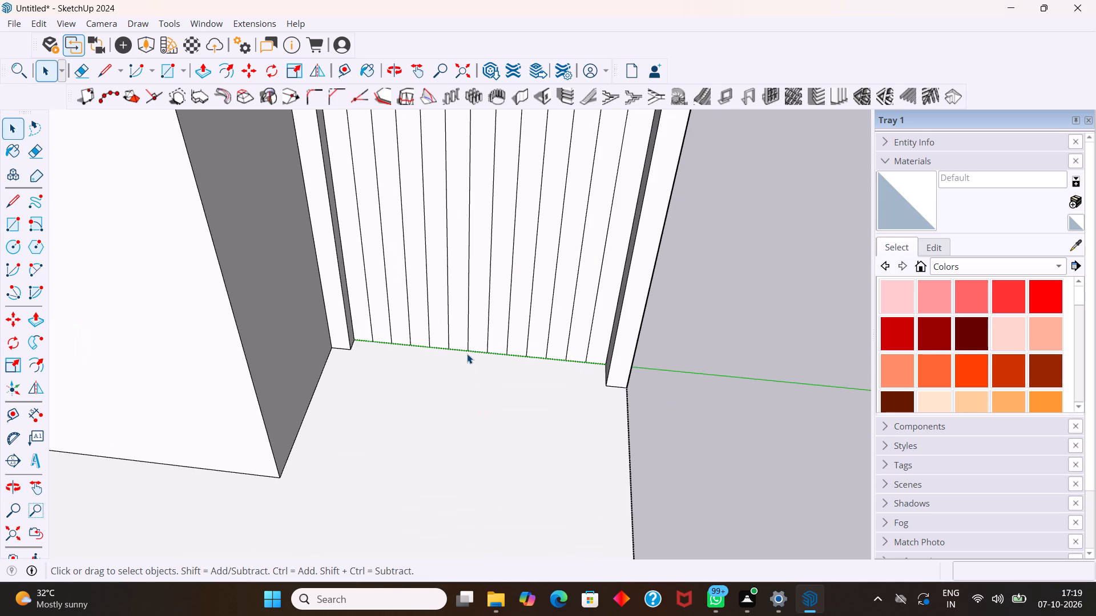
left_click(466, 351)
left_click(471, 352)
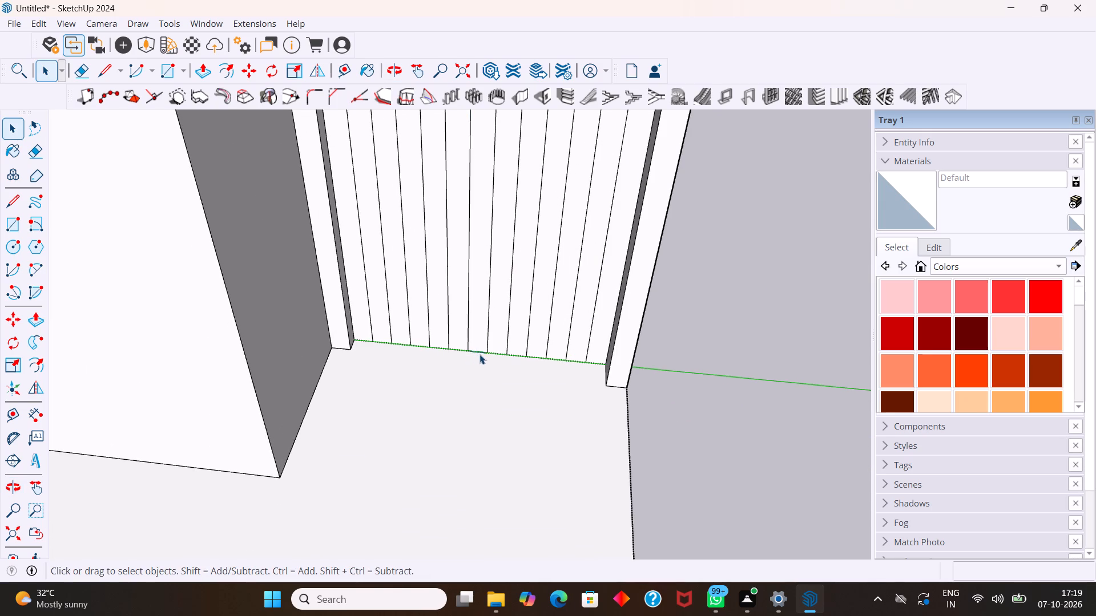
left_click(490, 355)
Push the top faces of the first two slats beside the niche column down 1" from the wall's top edge.
scroll(493, 351, "down", 8)
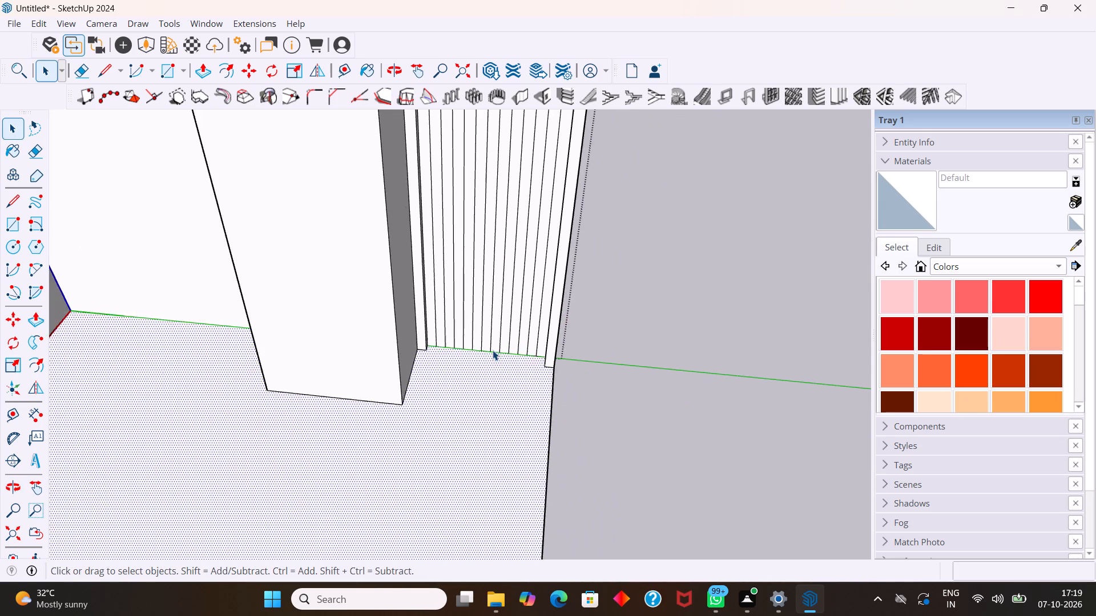
scroll(493, 350, "down", 8)
scroll(536, 279, "down", 7)
scroll(536, 277, "up", 1)
scroll(536, 277, "down", 2)
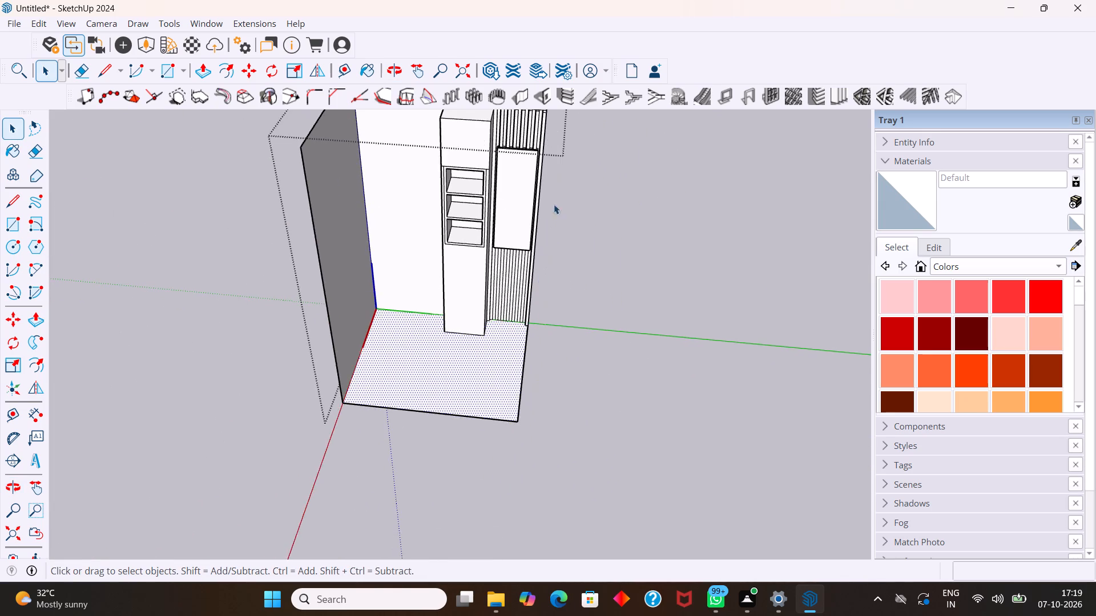
scroll(554, 200, "down", 6)
scroll(542, 146, "up", 16)
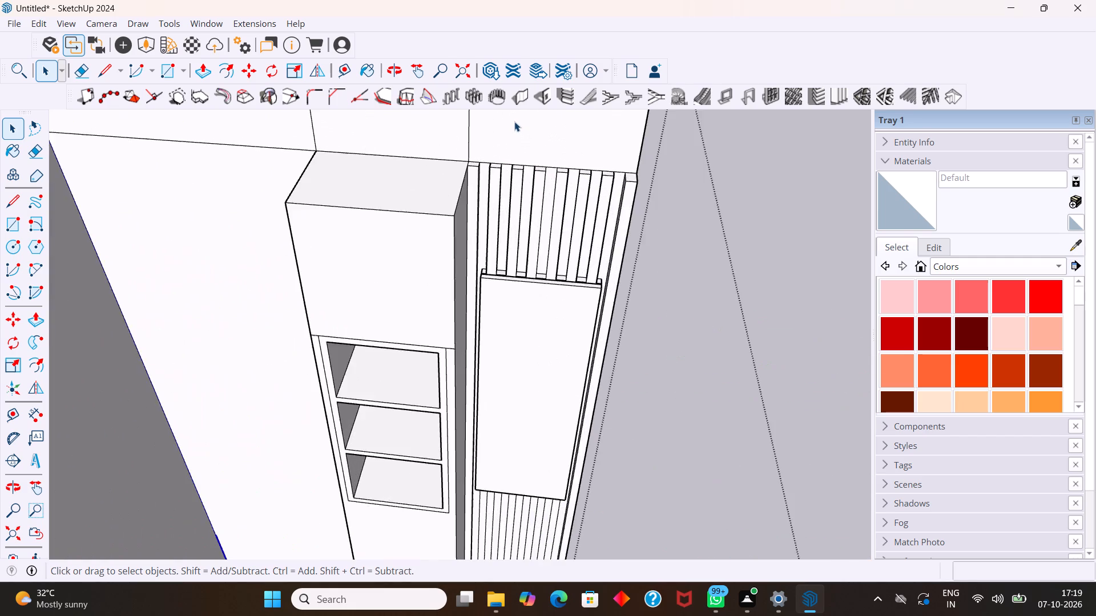
scroll(514, 121, "up", 16)
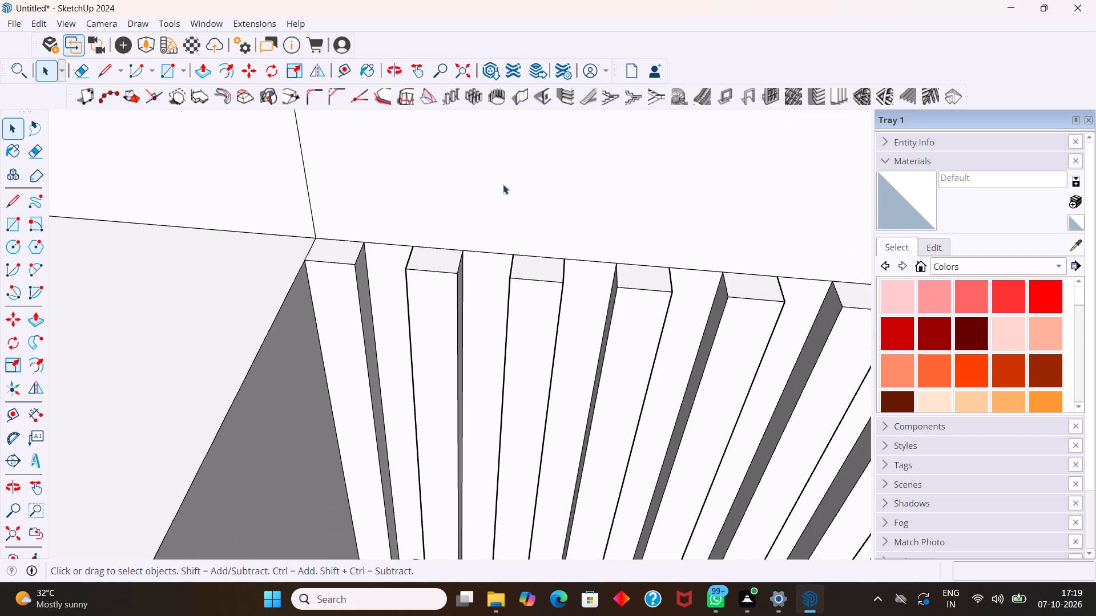
left_click(340, 250)
key("p")
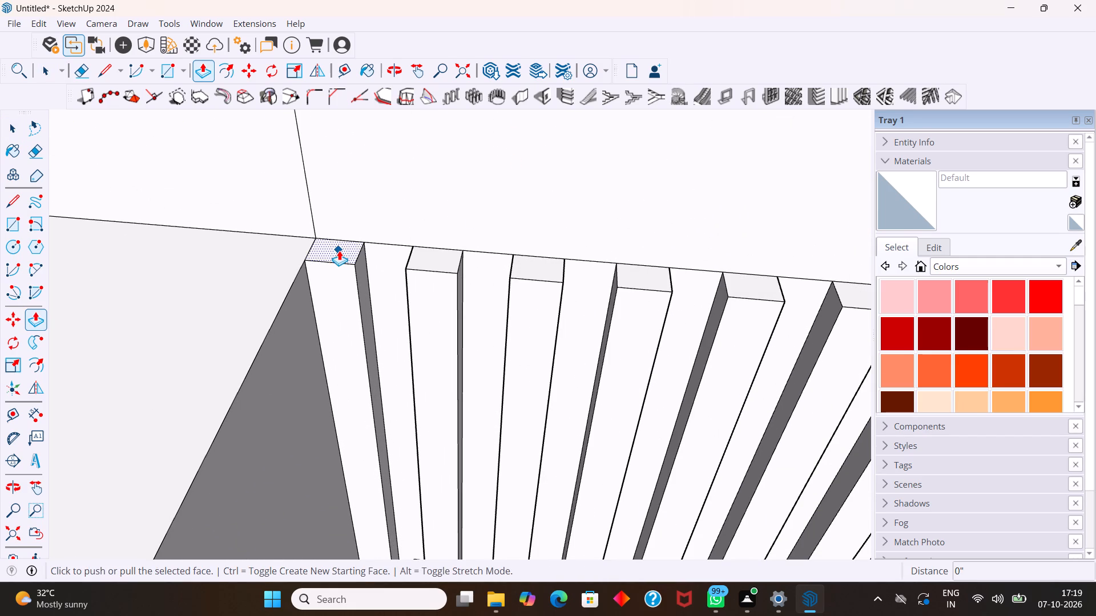
left_click_drag(339, 249, 341, 256)
key("1")
key("Return")
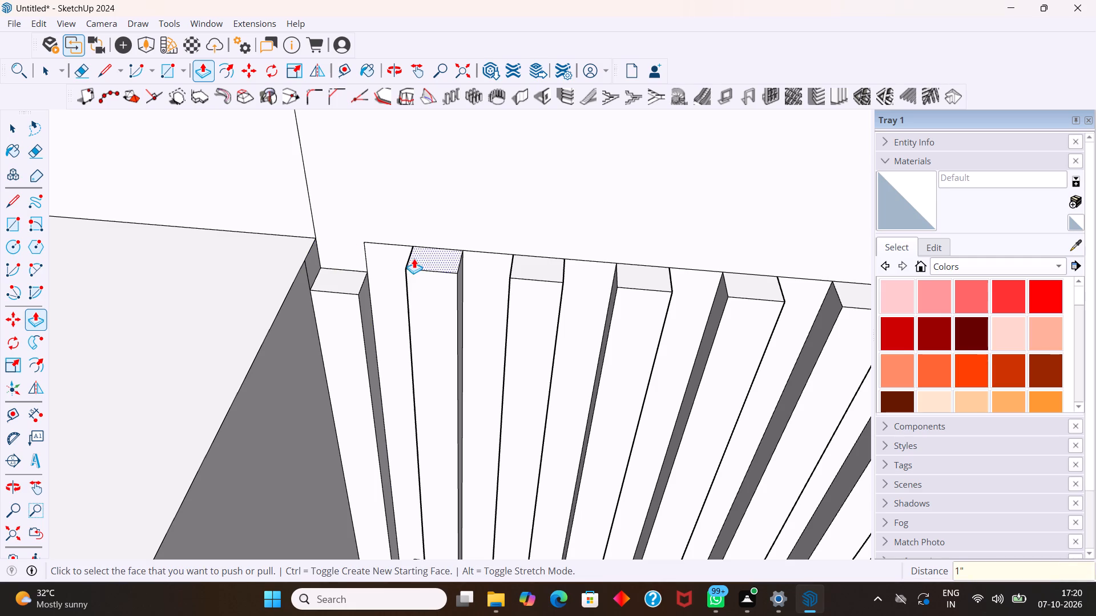
left_click(420, 254)
left_click(420, 253)
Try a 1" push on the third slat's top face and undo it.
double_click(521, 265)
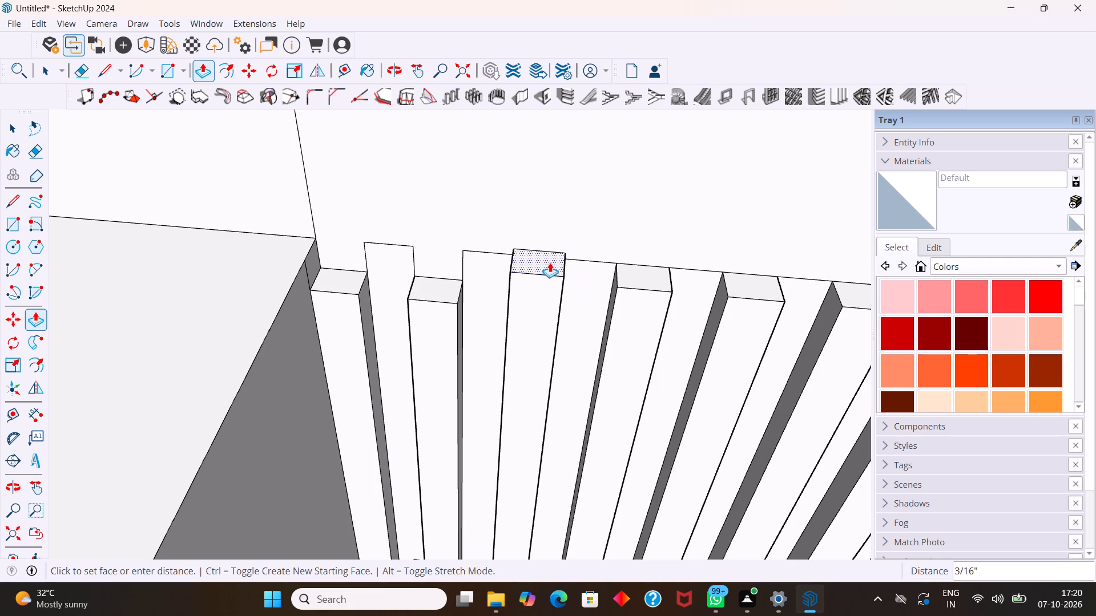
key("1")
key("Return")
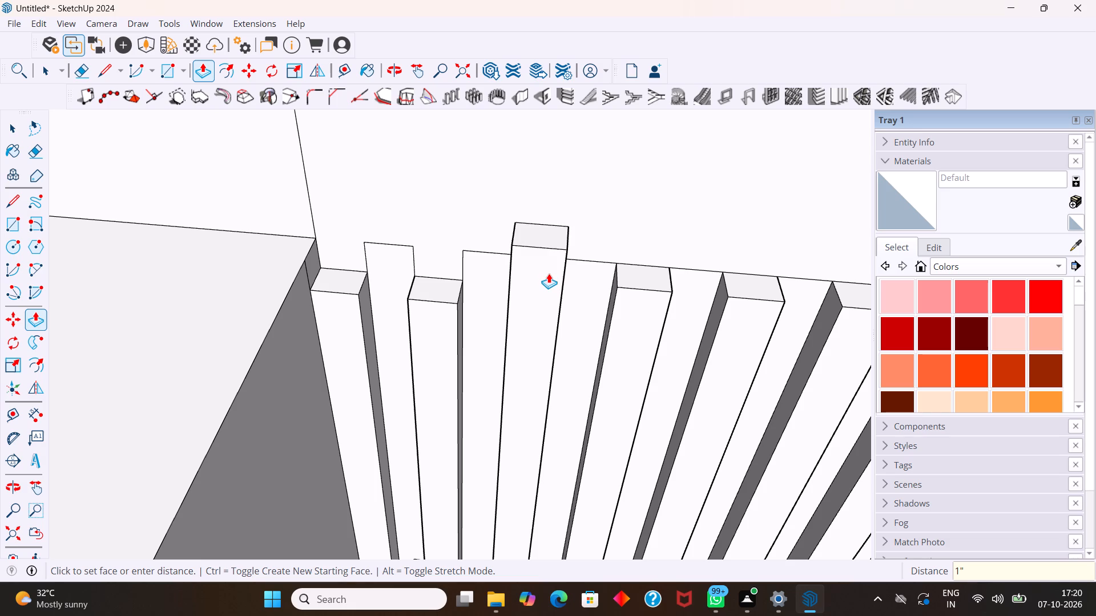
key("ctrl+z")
Push the third slat's top face down 1".
left_click_drag(547, 265, 548, 287)
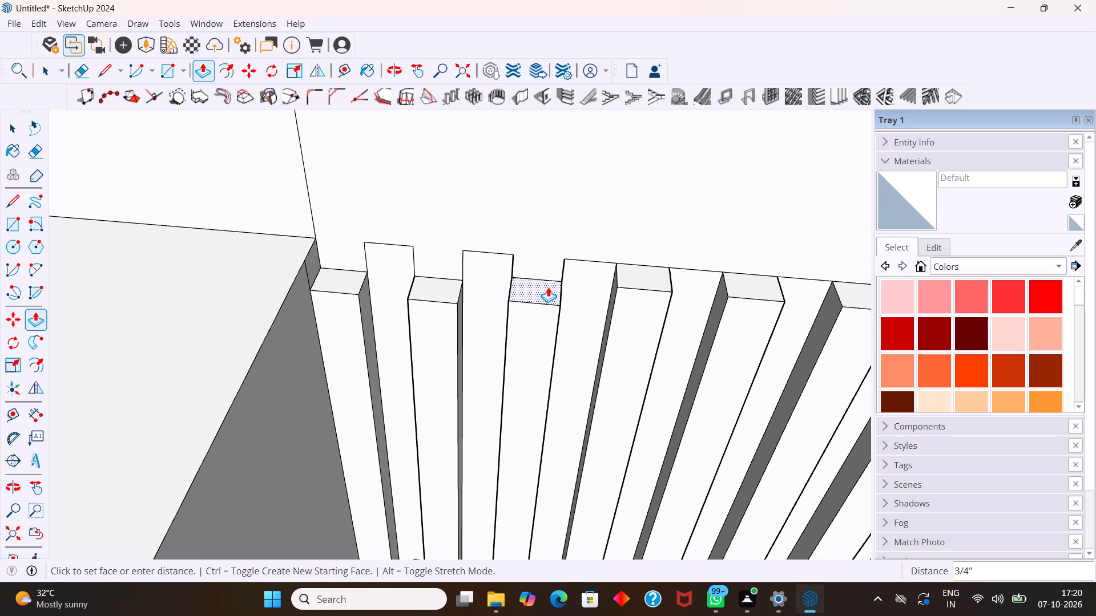
key("1")
left_click_drag(548, 287, 548, 288)
key("Return")
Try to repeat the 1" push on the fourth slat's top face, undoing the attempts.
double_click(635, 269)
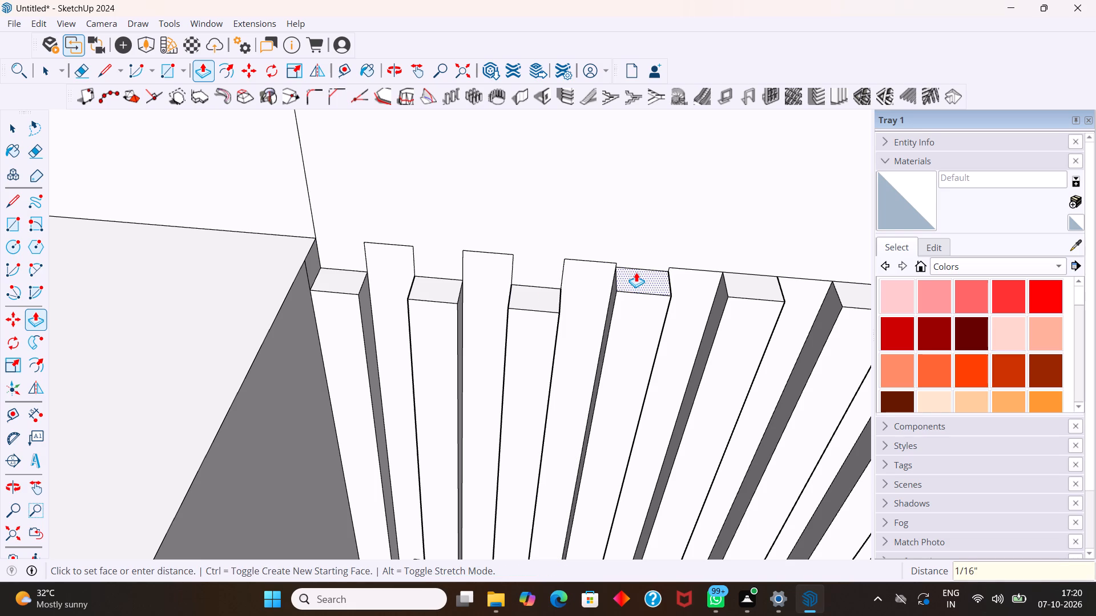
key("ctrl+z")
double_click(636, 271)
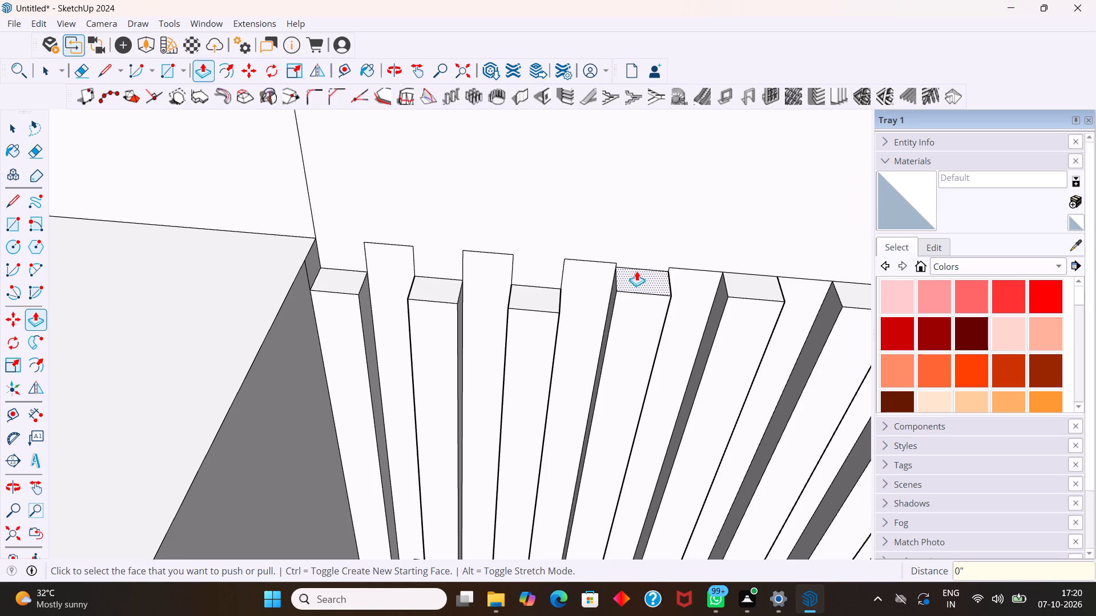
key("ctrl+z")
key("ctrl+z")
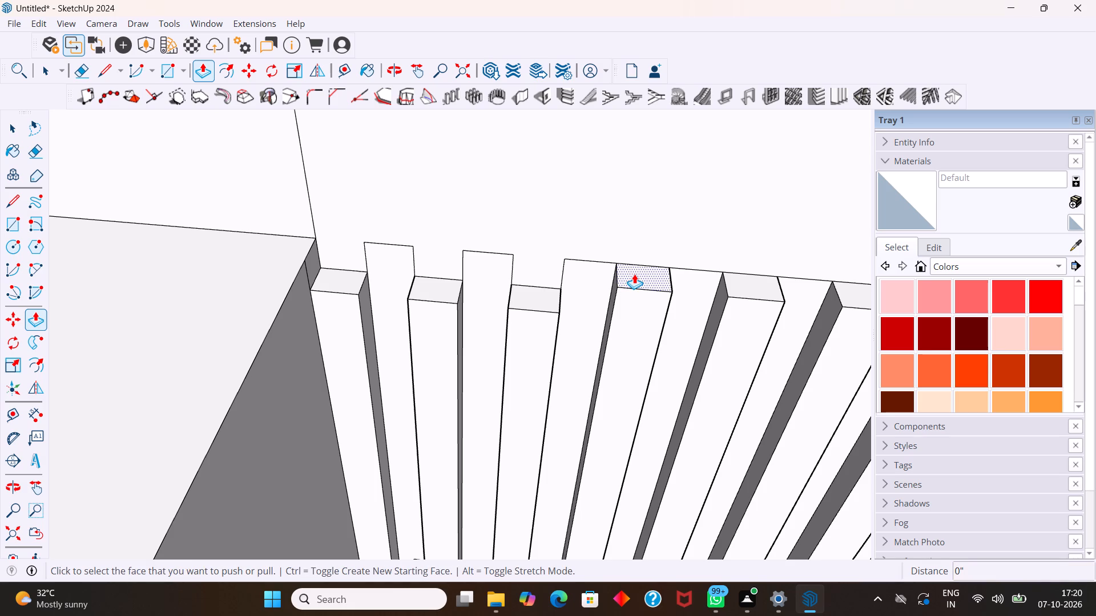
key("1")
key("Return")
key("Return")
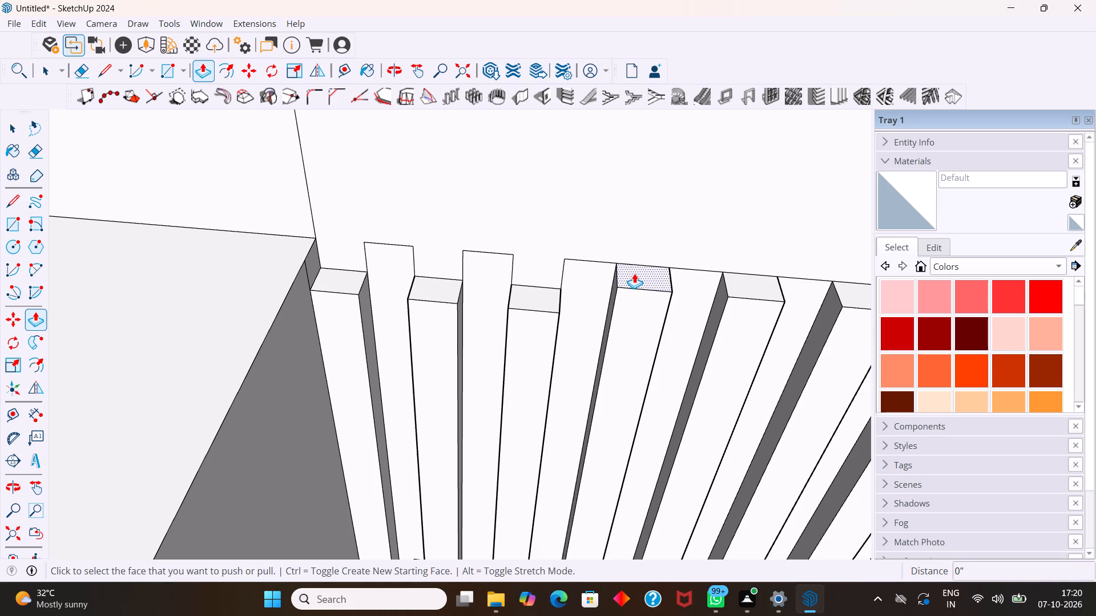
Push the top faces of the fourth and fifth slats down 1" each.
key("space")
left_click(639, 279)
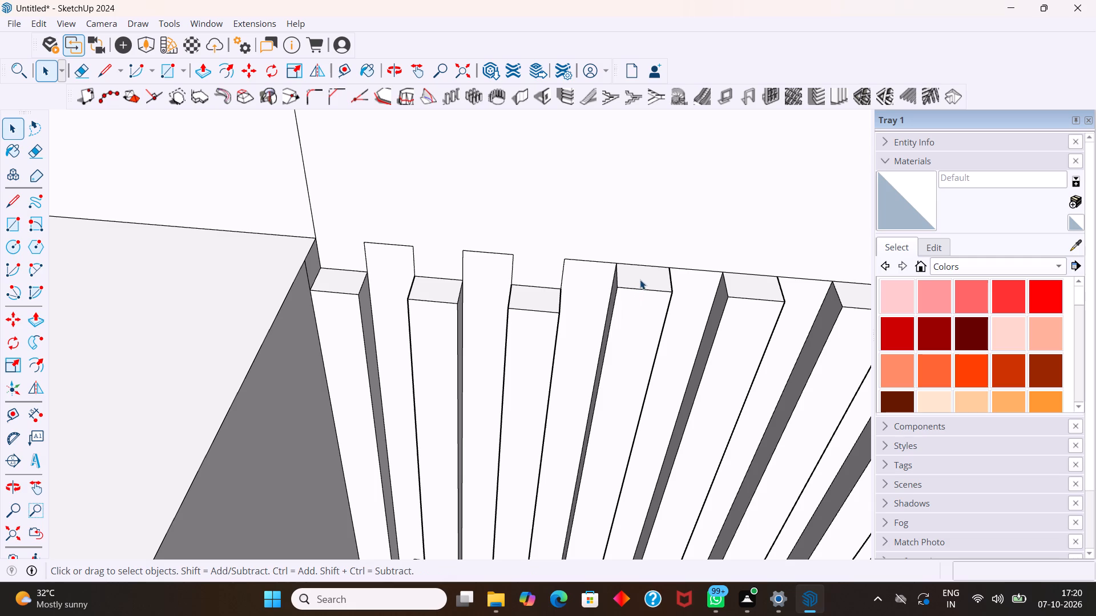
key("p")
left_click_drag(642, 274, 644, 292)
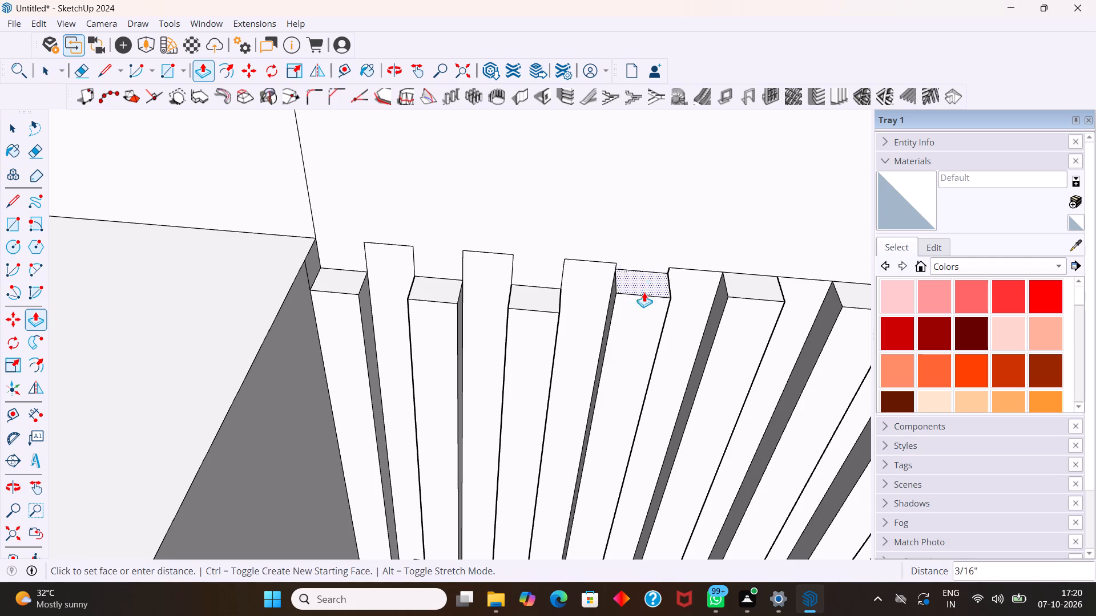
left_click_drag(644, 292, 644, 303)
key("1")
key("Return")
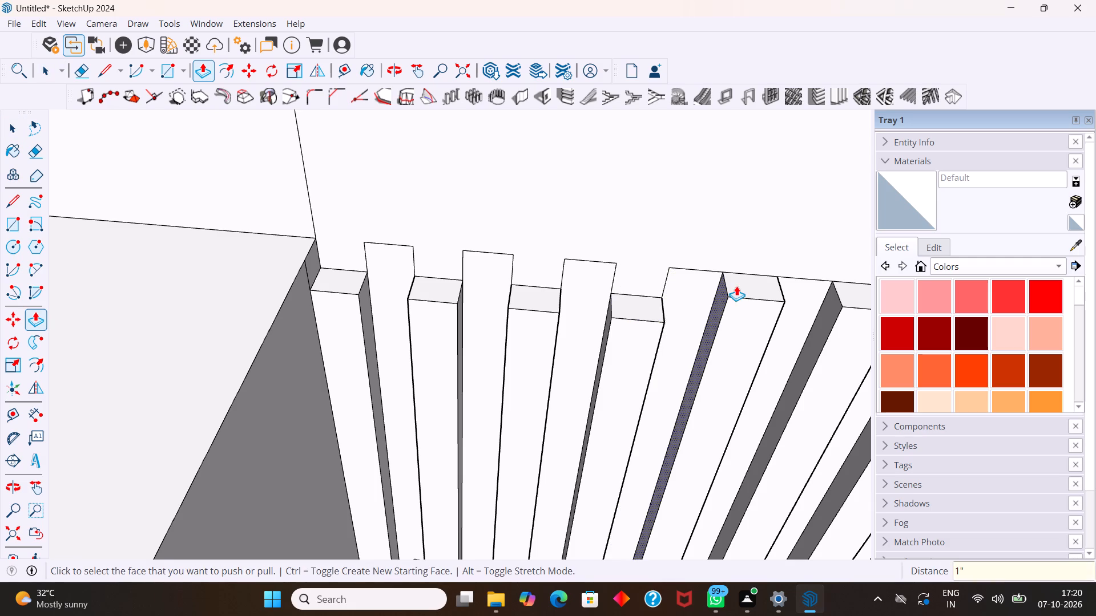
scroll(736, 281, "up", 1)
double_click(738, 278)
scroll(783, 283, "down", 2)
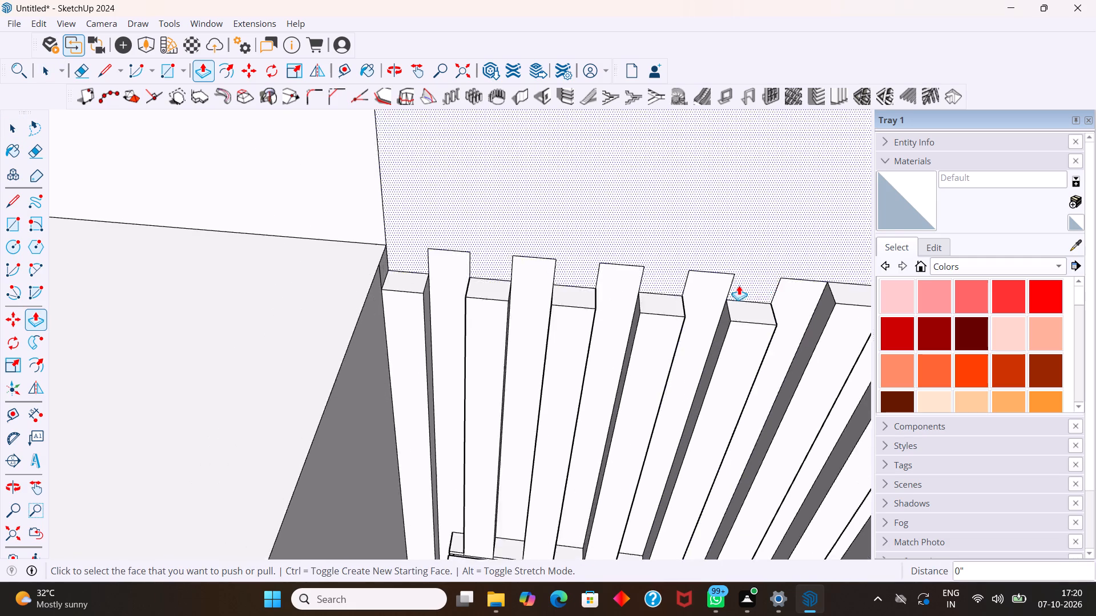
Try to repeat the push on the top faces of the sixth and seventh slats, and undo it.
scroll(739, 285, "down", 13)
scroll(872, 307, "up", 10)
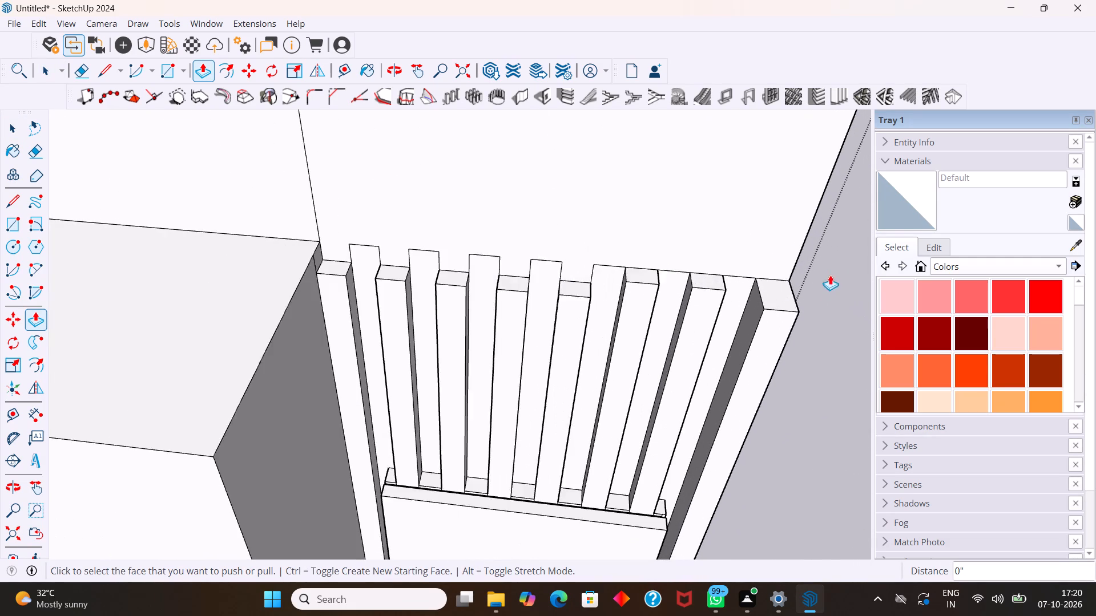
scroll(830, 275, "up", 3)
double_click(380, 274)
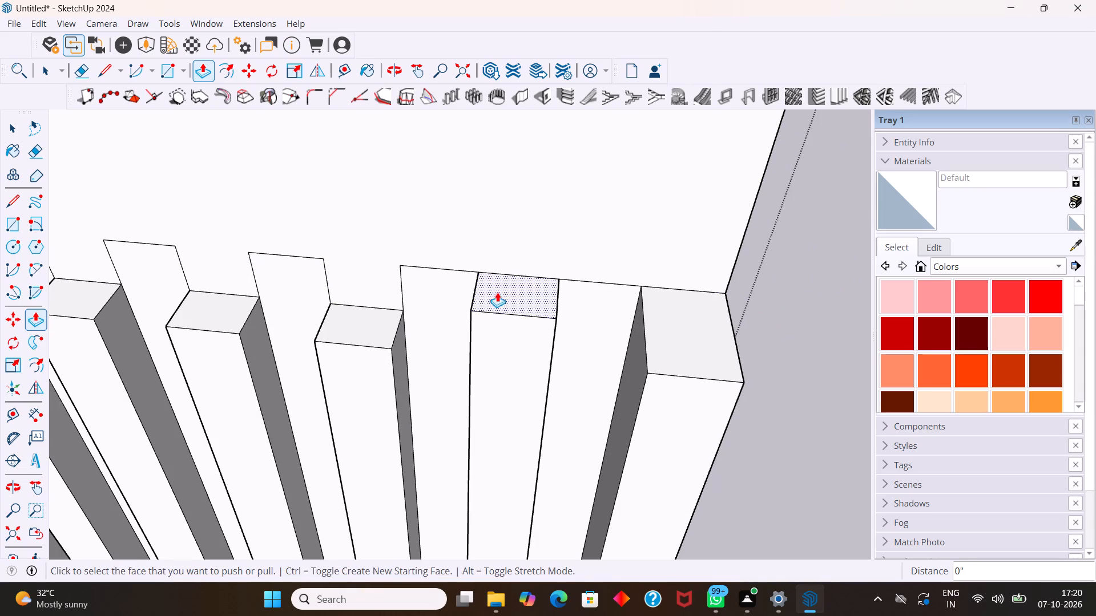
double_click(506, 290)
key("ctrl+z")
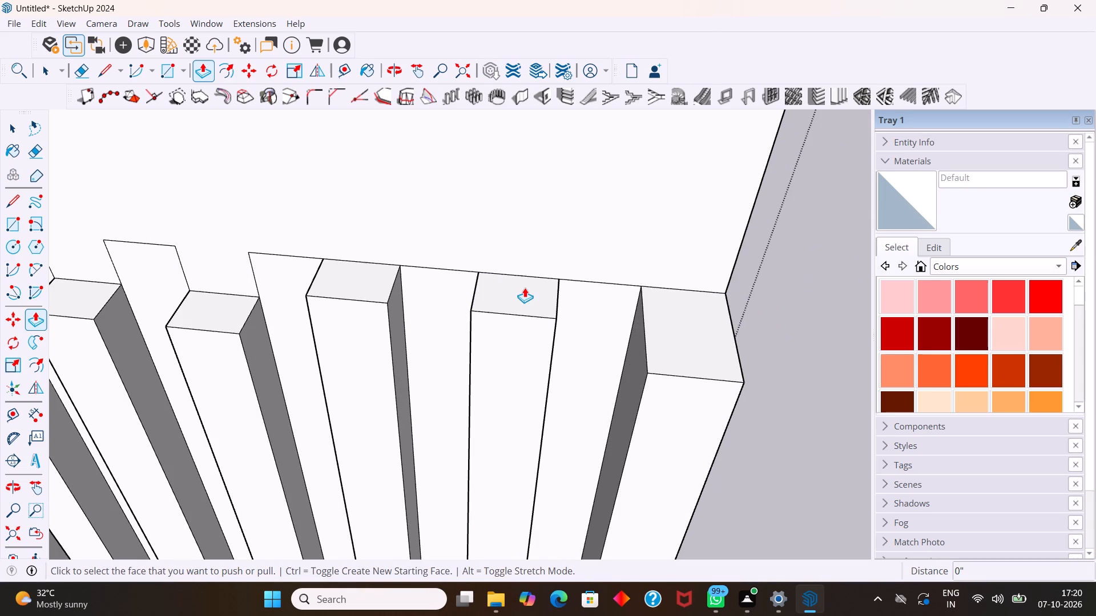
Push the top faces of the seventh and sixth slats and the wide end strip at the wall's open end down 1" each.
left_click_drag(525, 286, 526, 309)
key("1")
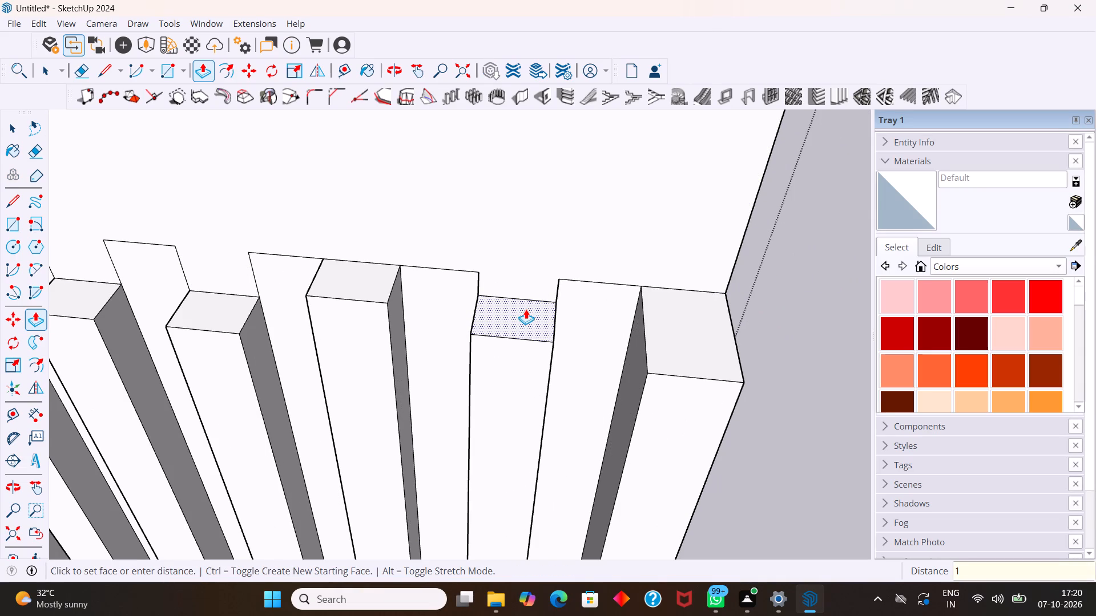
left_click_drag(526, 309, 526, 311)
key("Return")
left_click_drag(343, 276, 346, 299)
key("1")
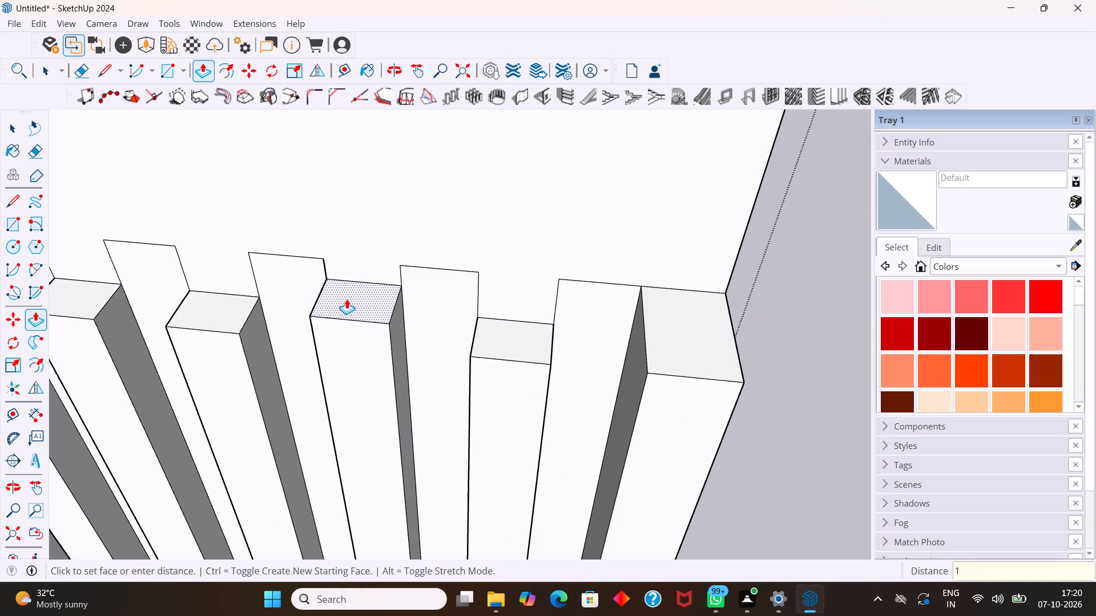
left_click_drag(346, 299, 349, 304)
key("Return")
left_click_drag(674, 317, 675, 334)
key("1")
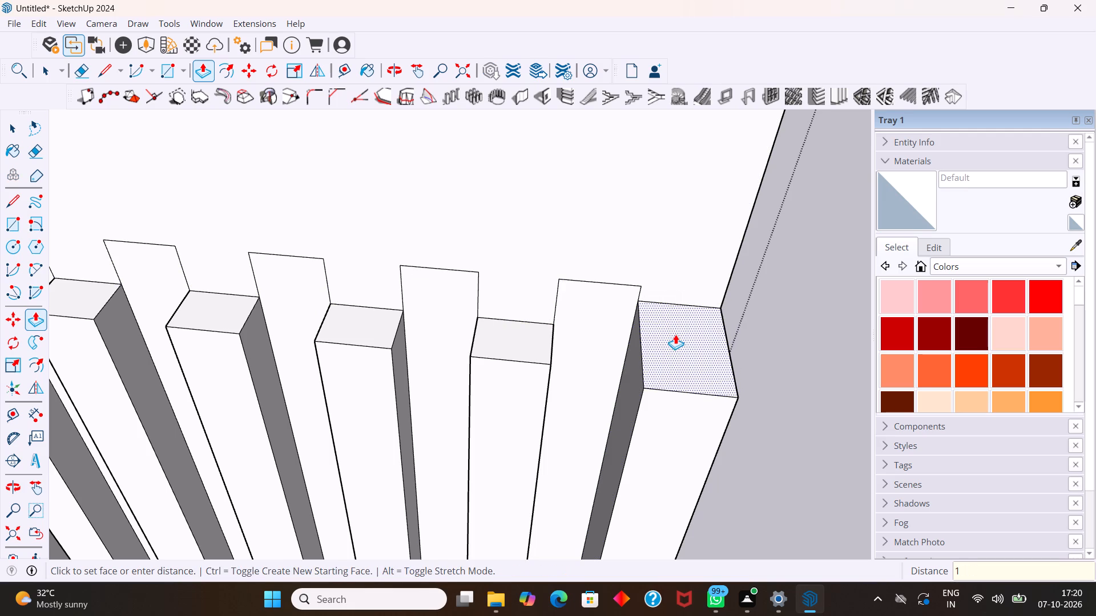
left_click_drag(675, 334, 675, 335)
key("Return")
key("space")
scroll(642, 318, "down", 5)
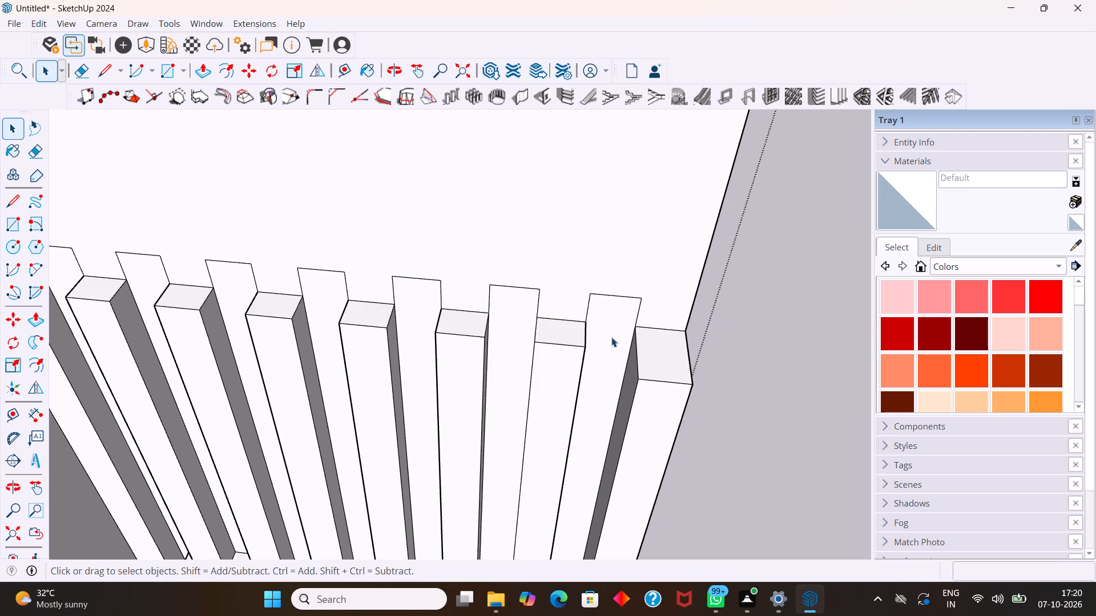
Draw a 1' 8" by 1" rectangle over the strip directly above the lowered slat tops.
middle_click_drag(615, 331, 647, 238)
scroll(584, 240, "down", 9)
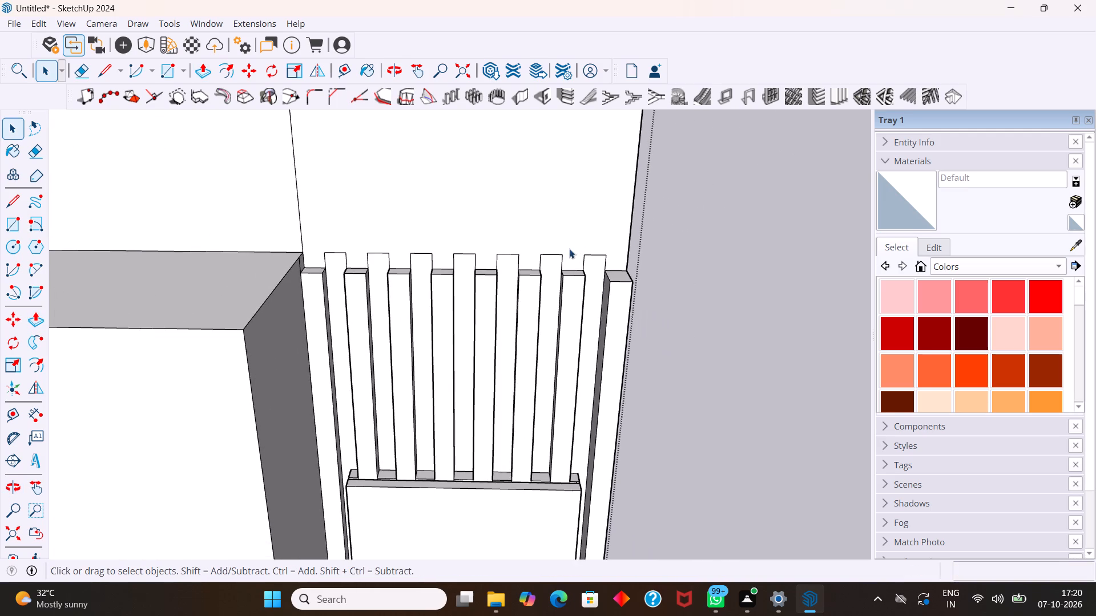
scroll(323, 271, "up", 6)
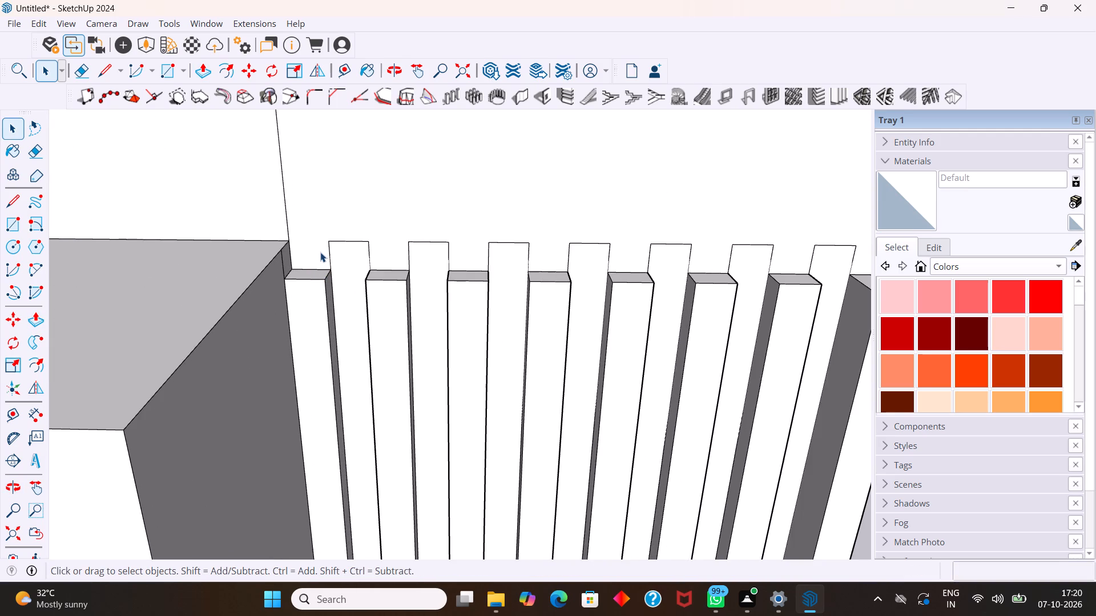
key("r")
left_click(289, 238)
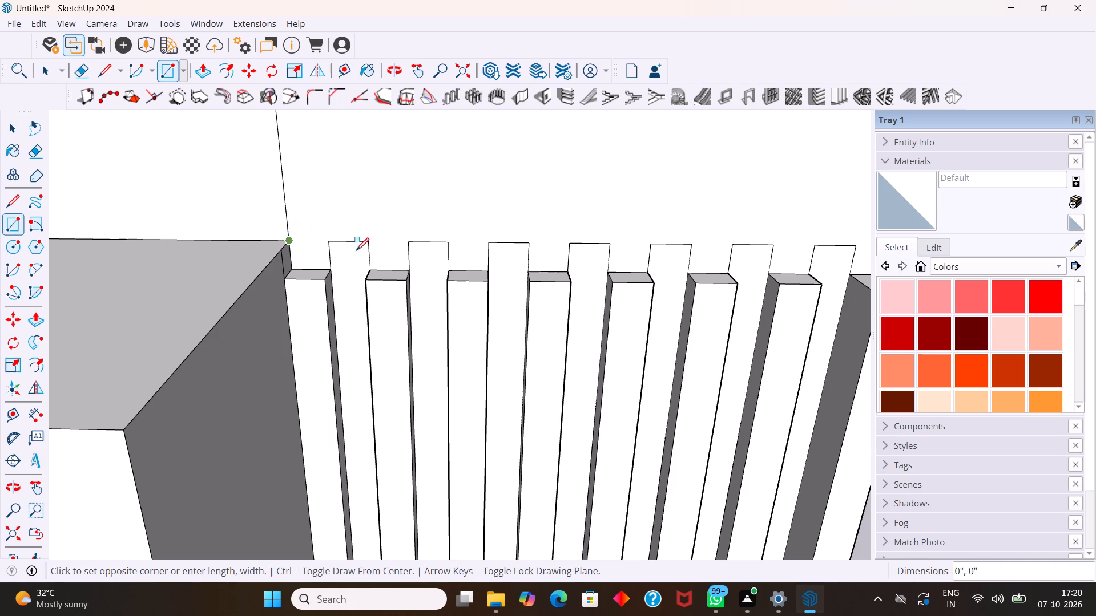
scroll(538, 260, "down", 8)
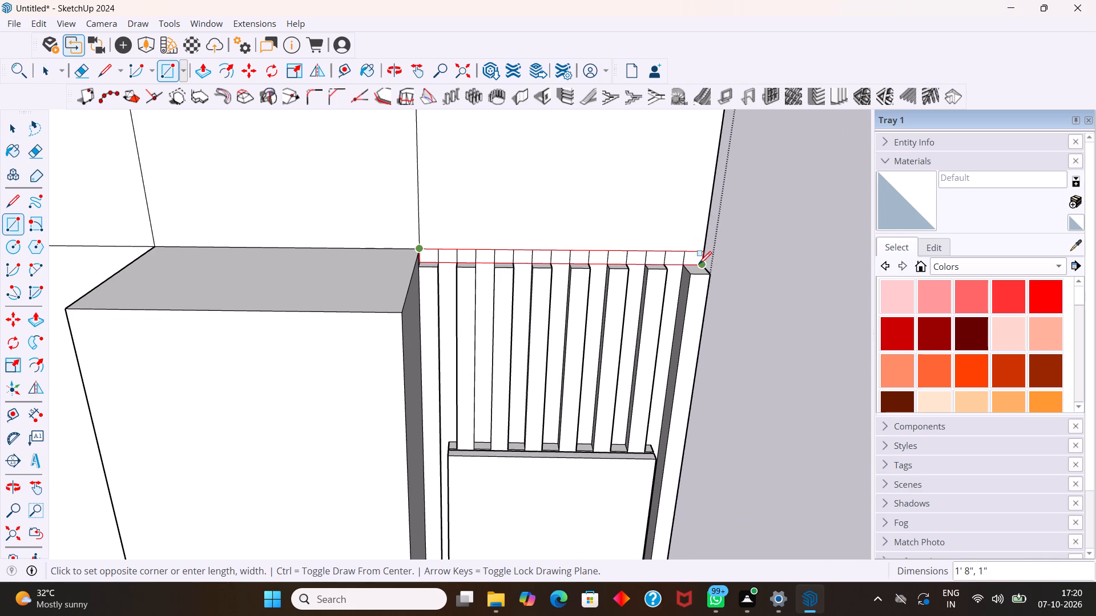
left_click(698, 262)
key("space")
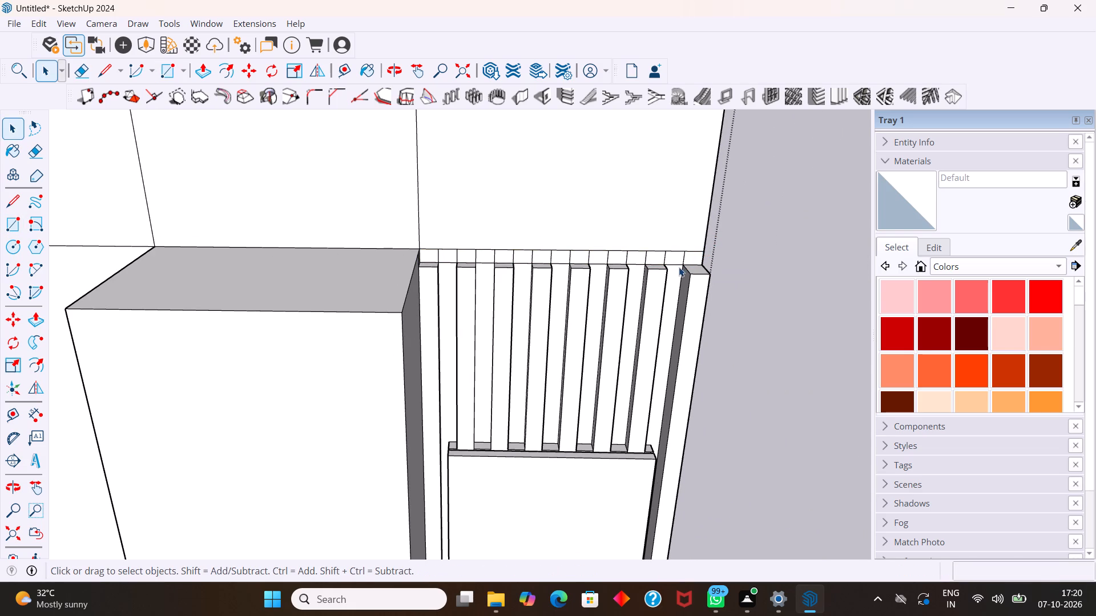
Erase the short vertical slat lines inside the 1" strip above the slats.
key("e")
scroll(578, 253, "up", 8)
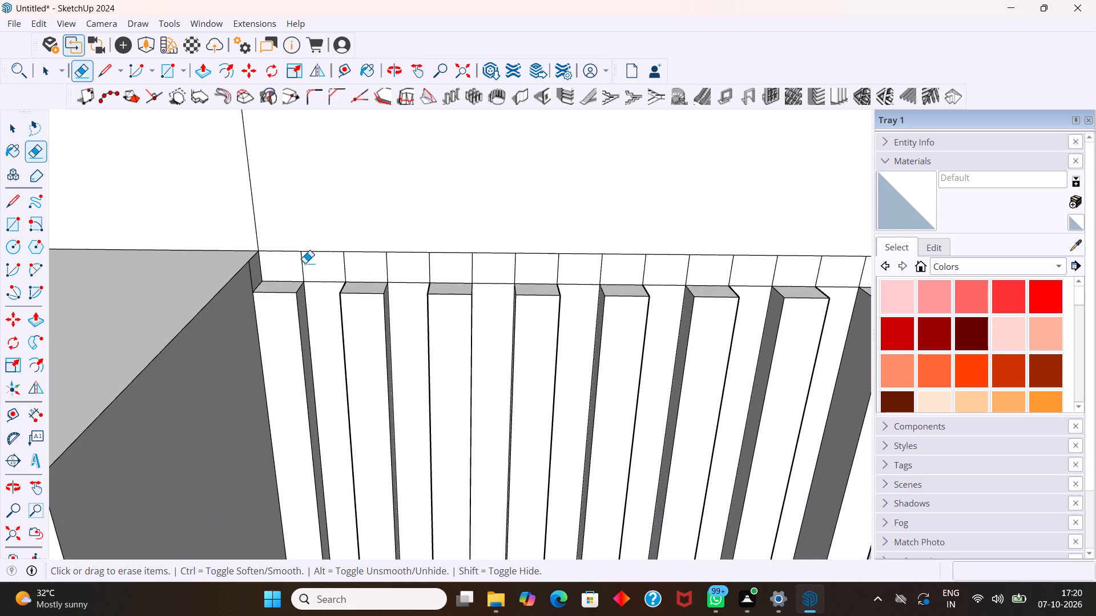
left_click_drag(295, 268, 479, 268)
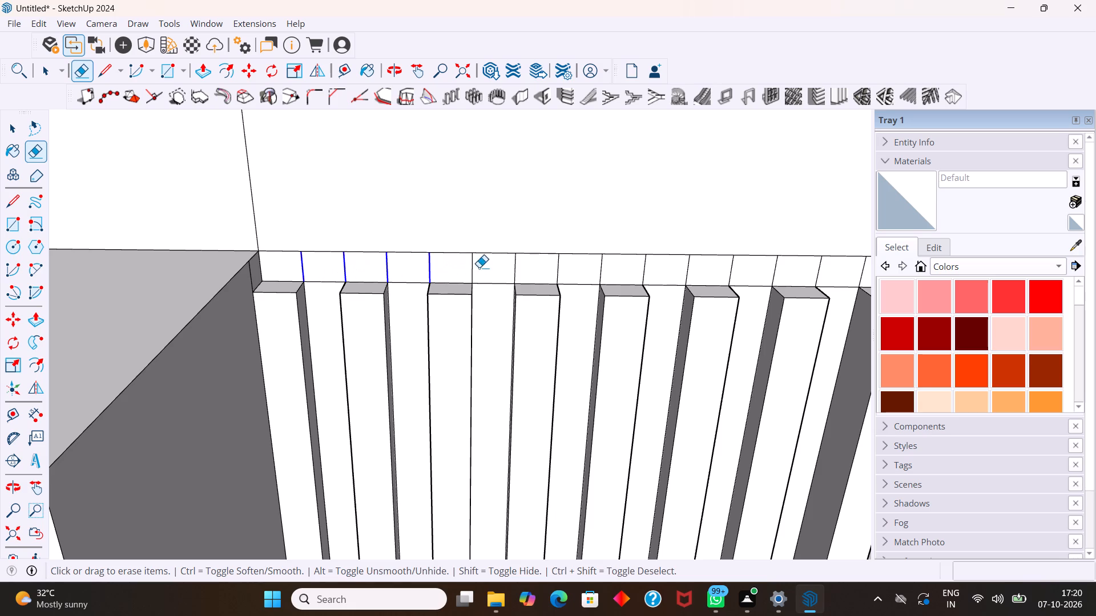
left_click_drag(479, 268, 863, 271)
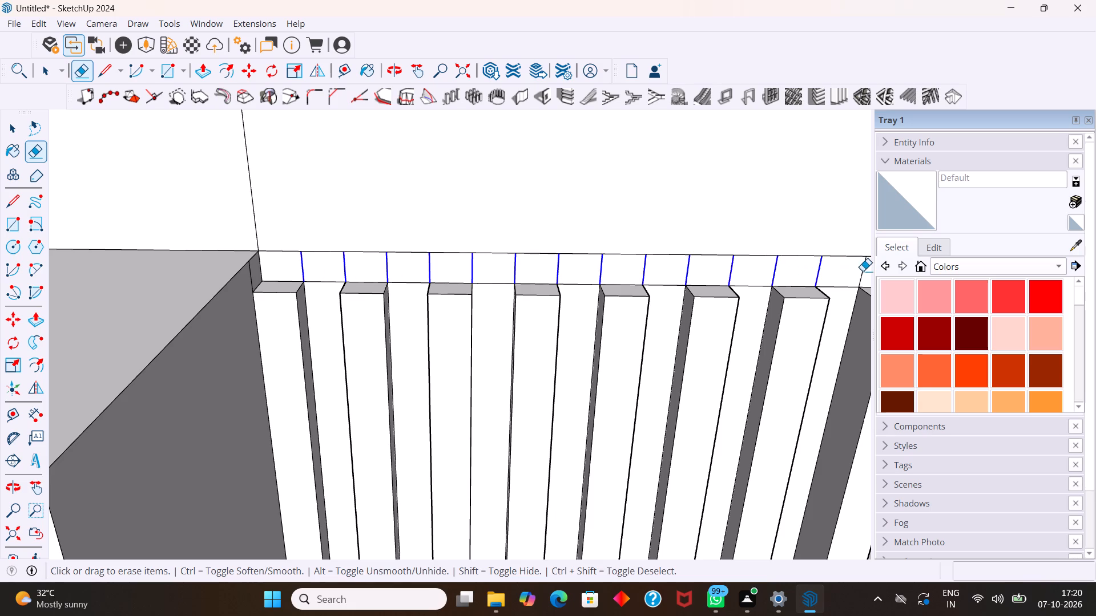
left_click_drag(863, 271, 863, 271)
key("space")
Draw a rectangle 12" high and about 1' 3 7/8" wide across the slat lines below the raised panel.
scroll(706, 260, "down", 5)
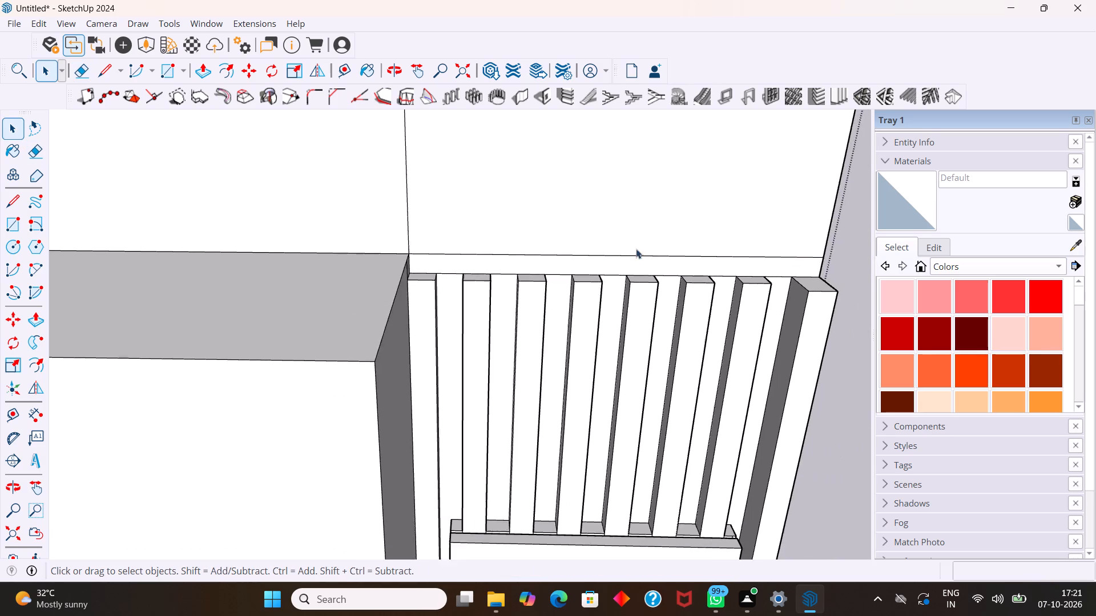
scroll(634, 247, "down", 4)
scroll(800, 270, "up", 4)
middle_click_drag(773, 279, 720, 269)
scroll(729, 273, "down", 10)
scroll(670, 232, "up", 1)
scroll(670, 232, "down", 4)
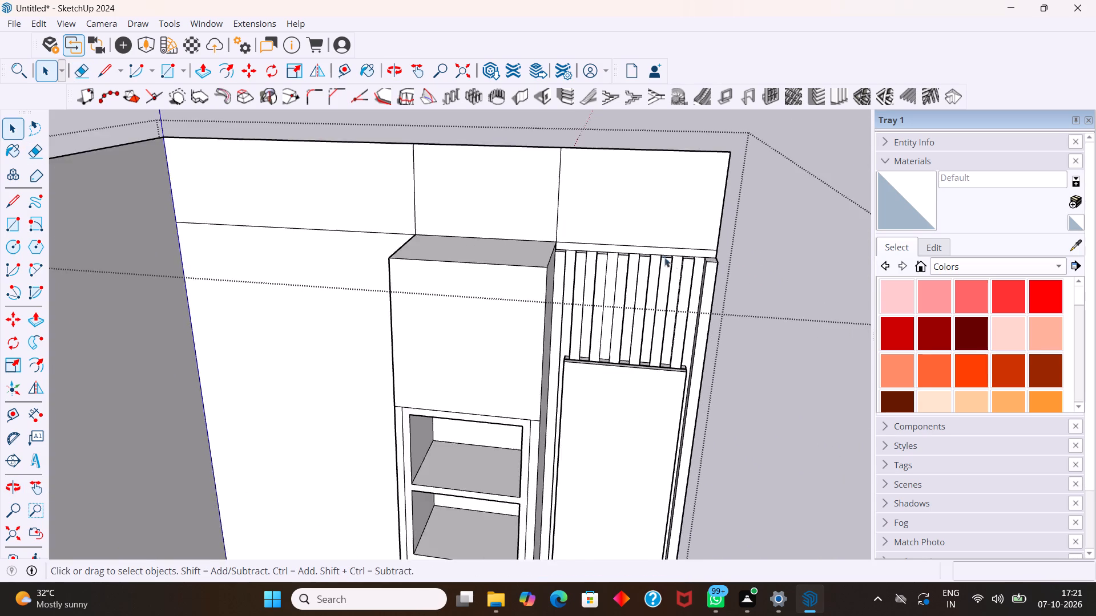
scroll(664, 257, "down", 3)
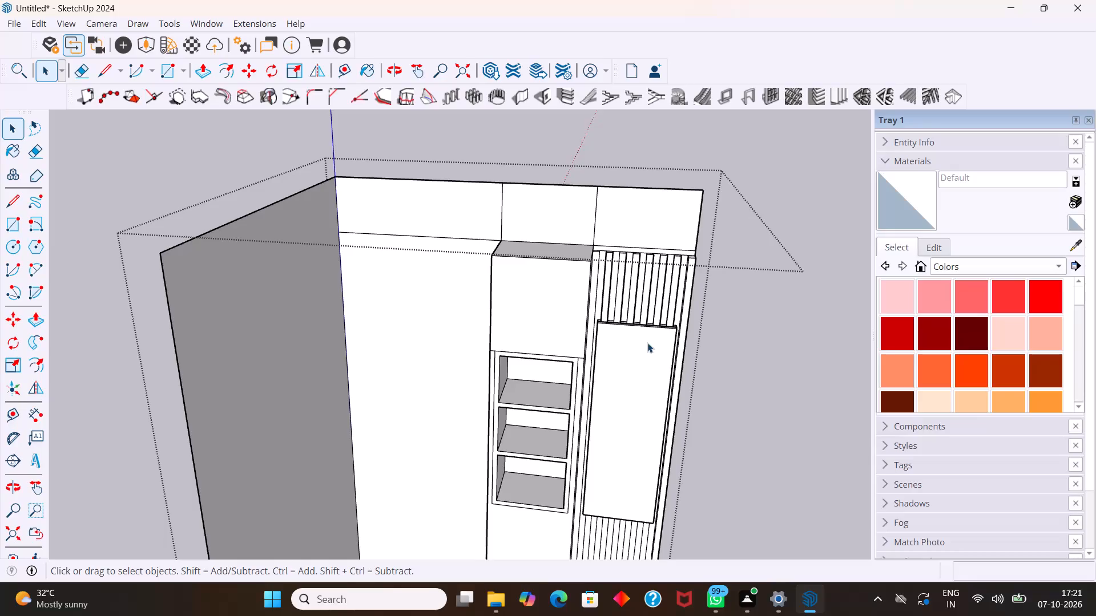
middle_click_drag(654, 337, 642, 280)
scroll(646, 313, "down", 4)
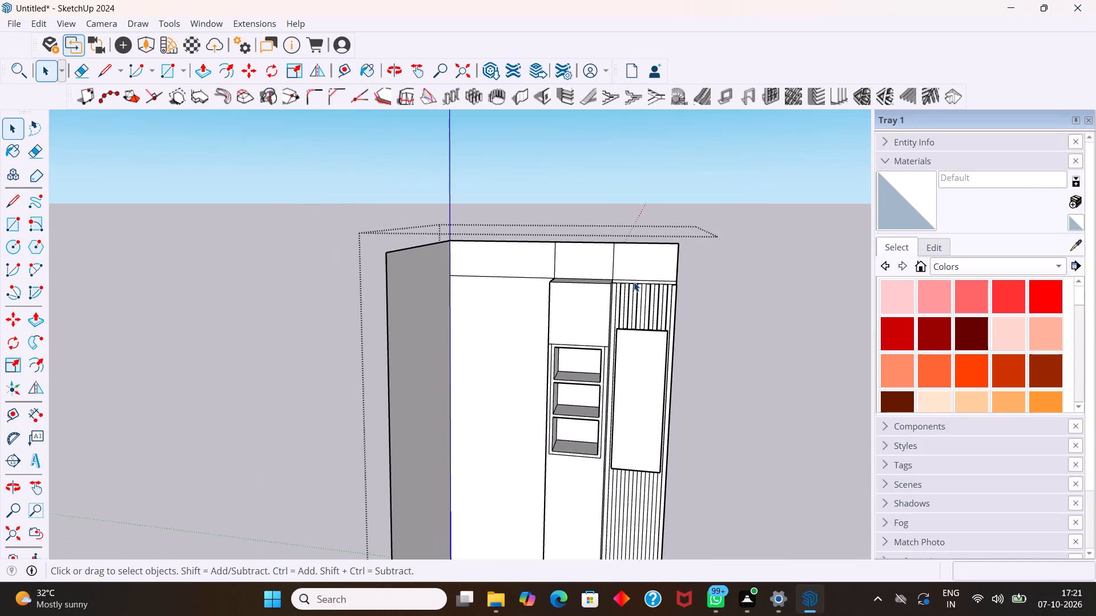
scroll(634, 282, "down", 5)
scroll(636, 493, "up", 10)
middle_click_drag(628, 447, 636, 461)
scroll(628, 444, "up", 1)
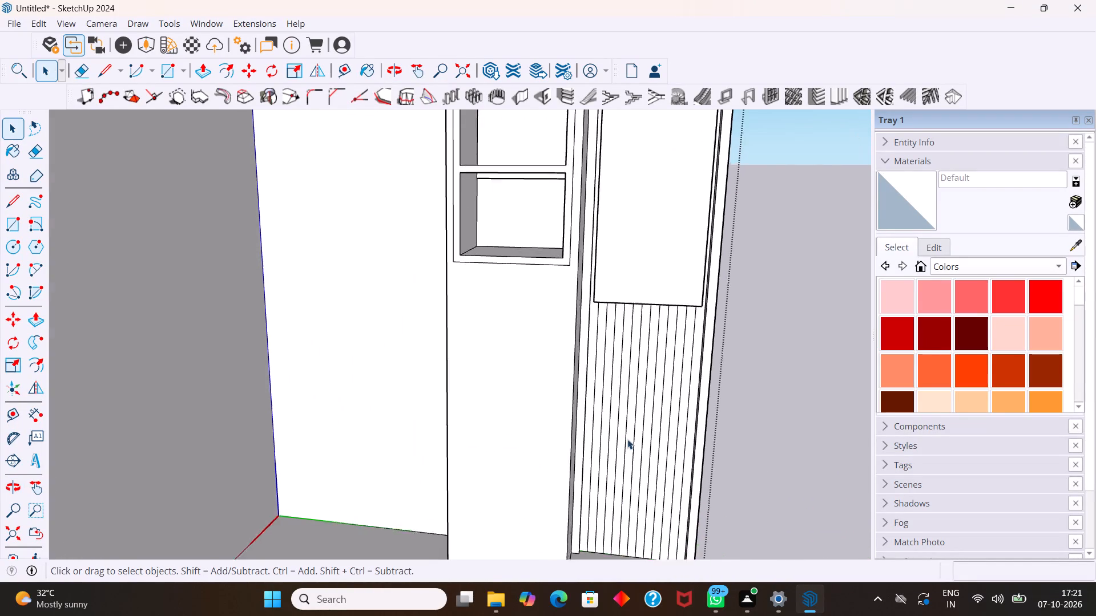
scroll(627, 439, "up", 4)
middle_click_drag(624, 432, 631, 439)
scroll(606, 414, "up", 3)
middle_click_drag(603, 407, 598, 418)
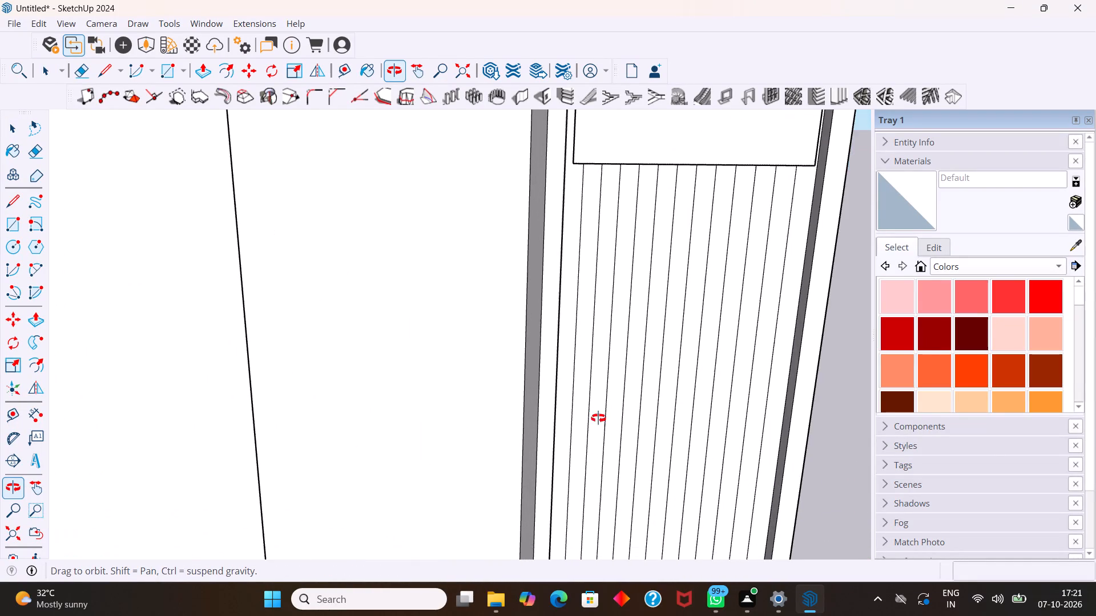
middle_click_drag(598, 418, 557, 348)
middle_click(557, 348)
key("r")
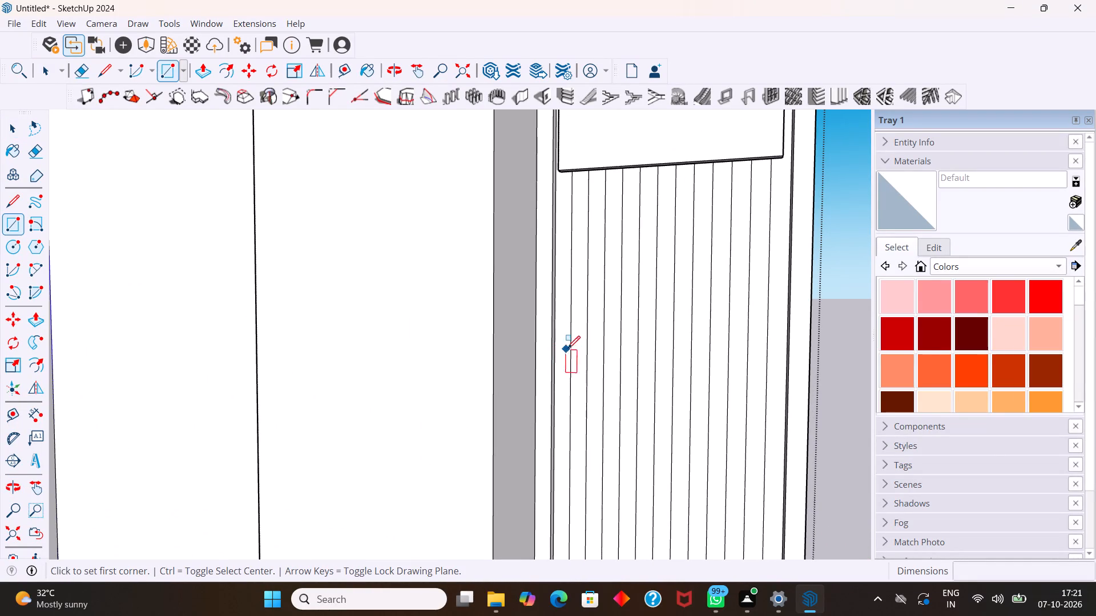
middle_click_drag(575, 321, 620, 379)
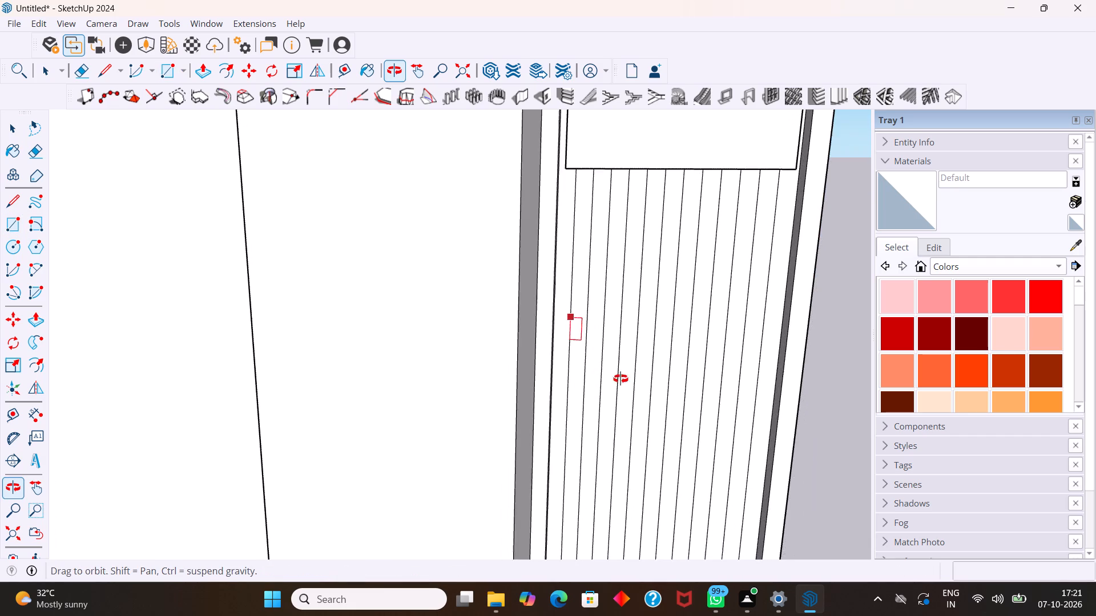
middle_click_drag(620, 379, 625, 381)
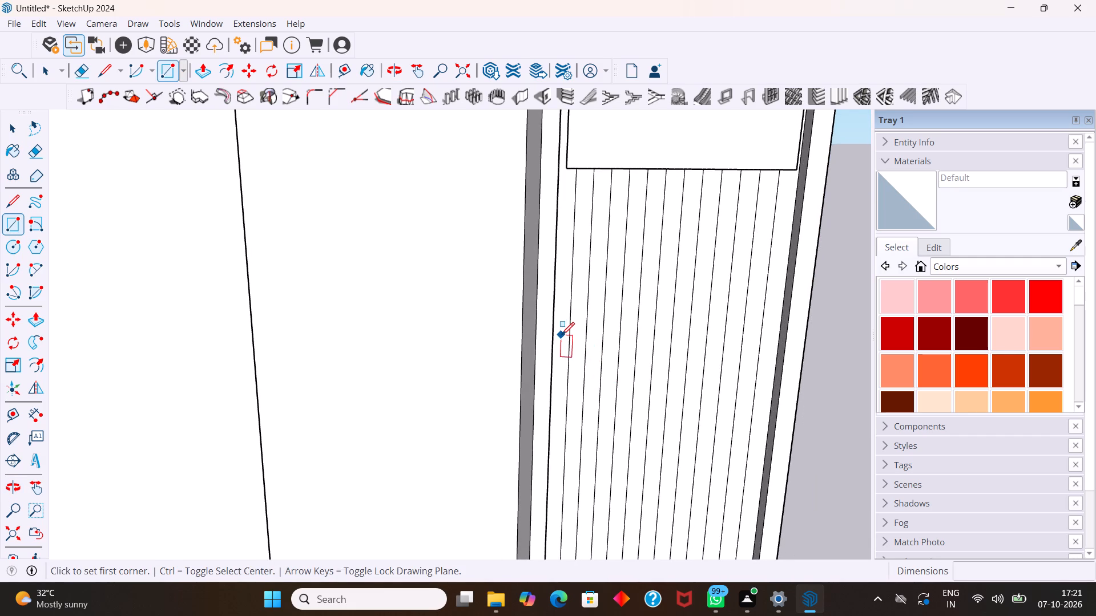
left_click(562, 335)
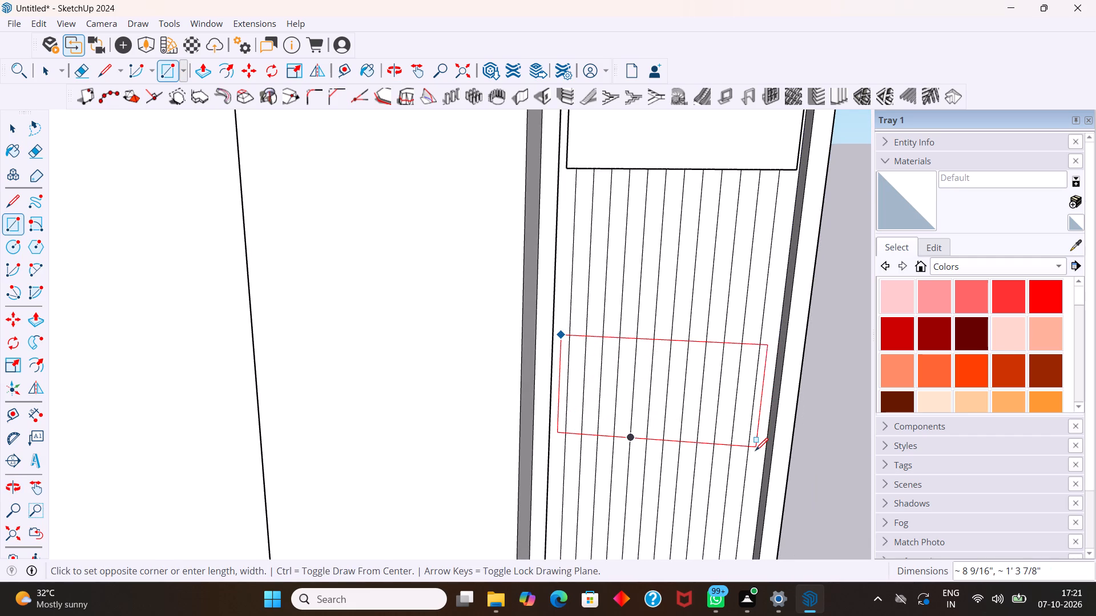
key("1")
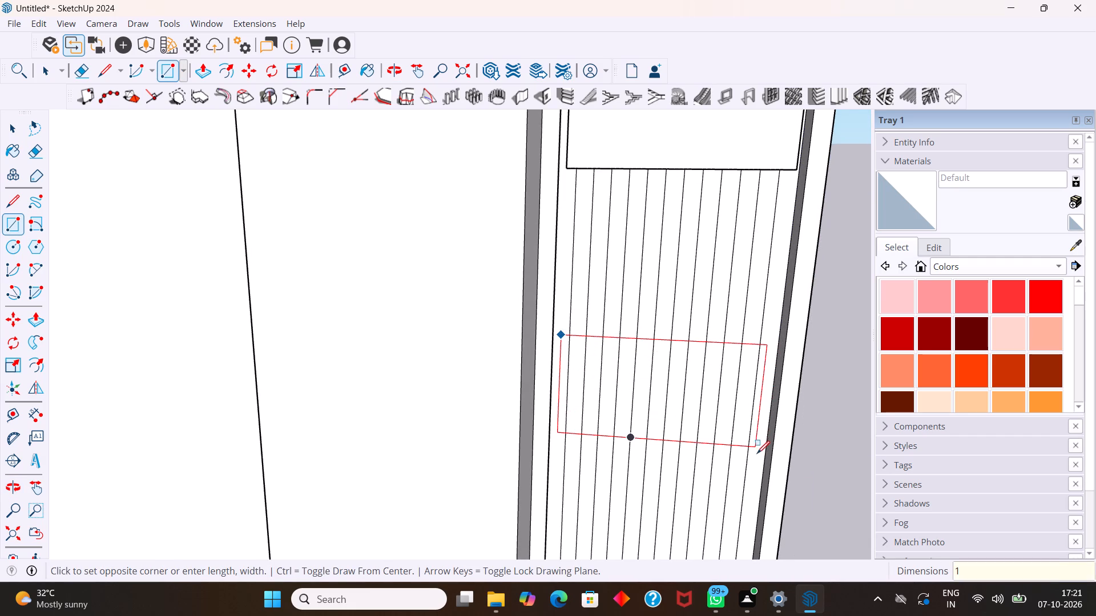
key("2")
key("Return")
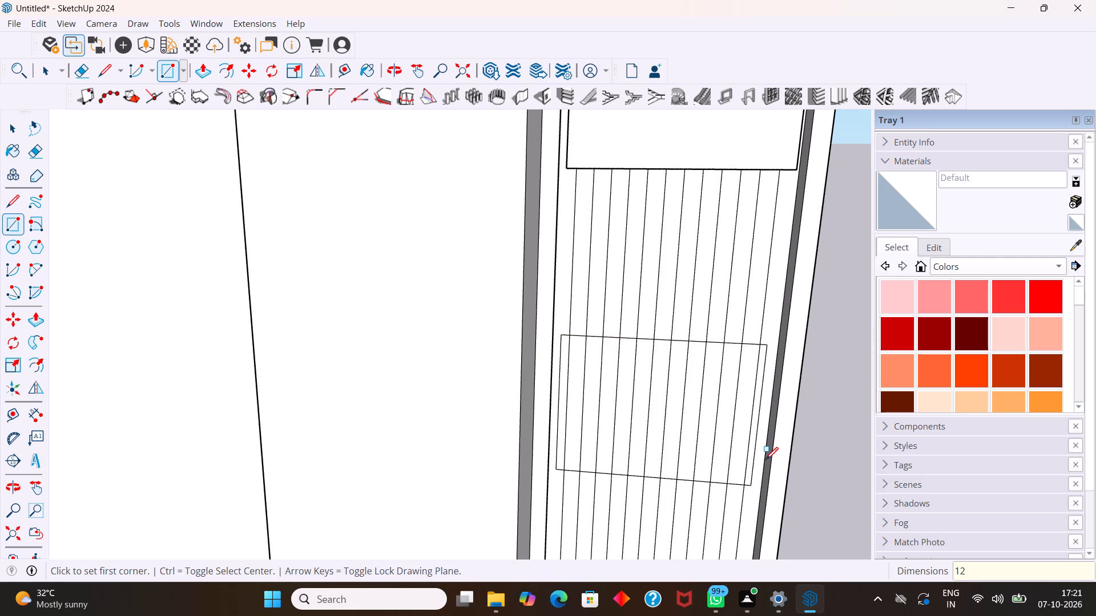
key("space")
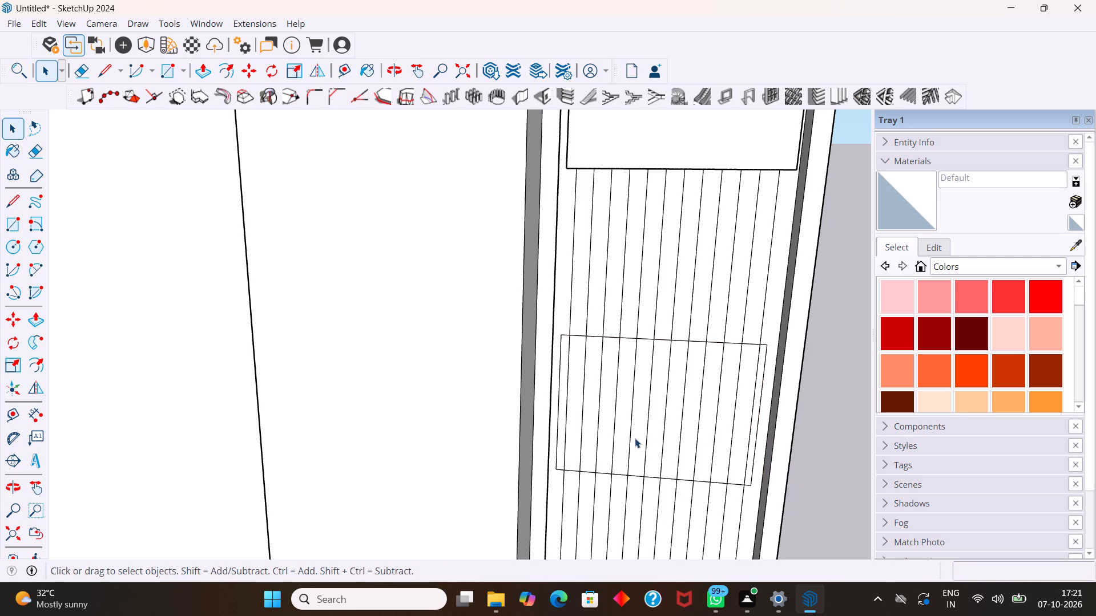
Erase the vertical slat lines inside the new rectangle below the raised panel.
key("e")
left_click_drag(567, 402, 579, 409)
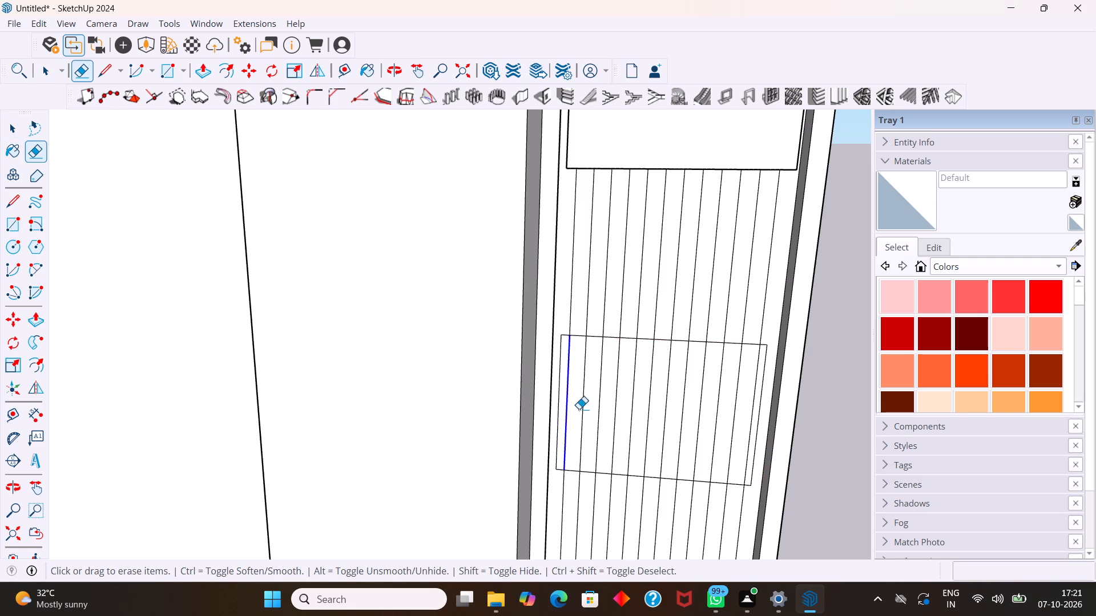
left_click_drag(579, 409, 753, 424)
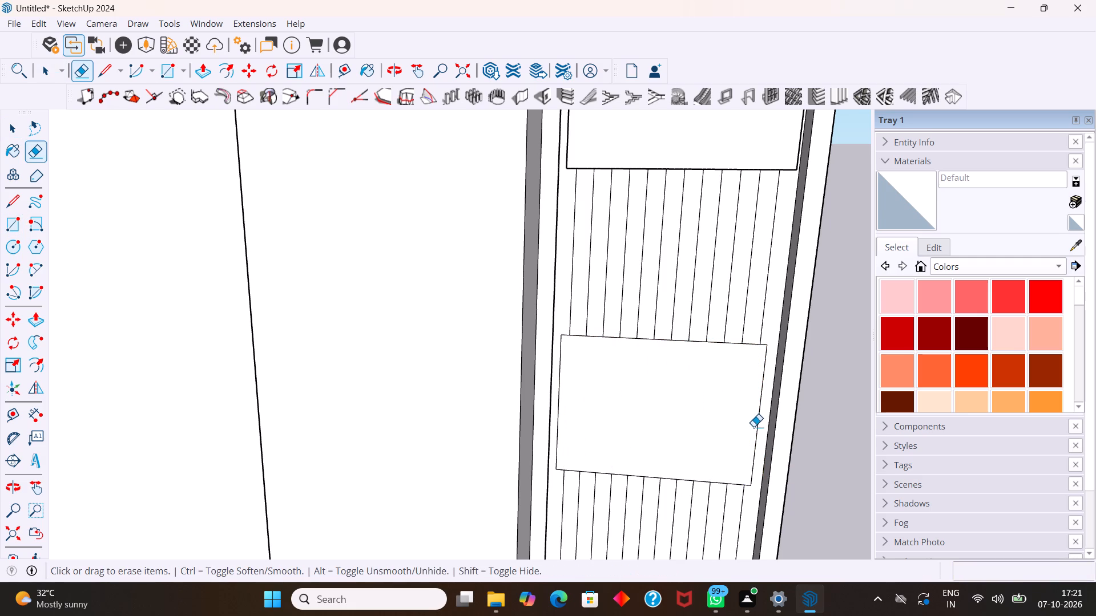
key("space")
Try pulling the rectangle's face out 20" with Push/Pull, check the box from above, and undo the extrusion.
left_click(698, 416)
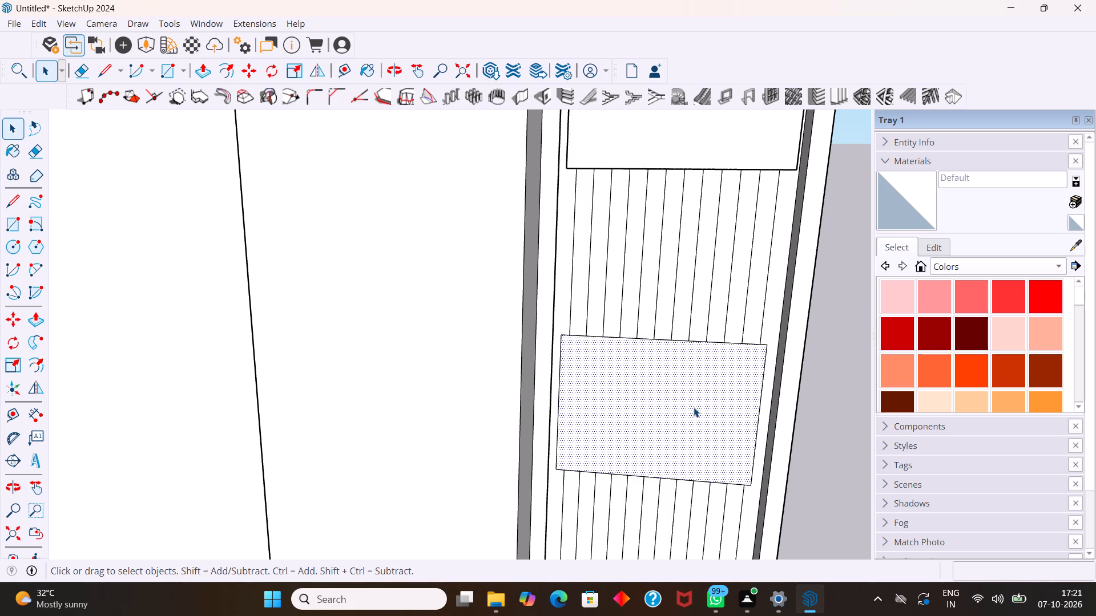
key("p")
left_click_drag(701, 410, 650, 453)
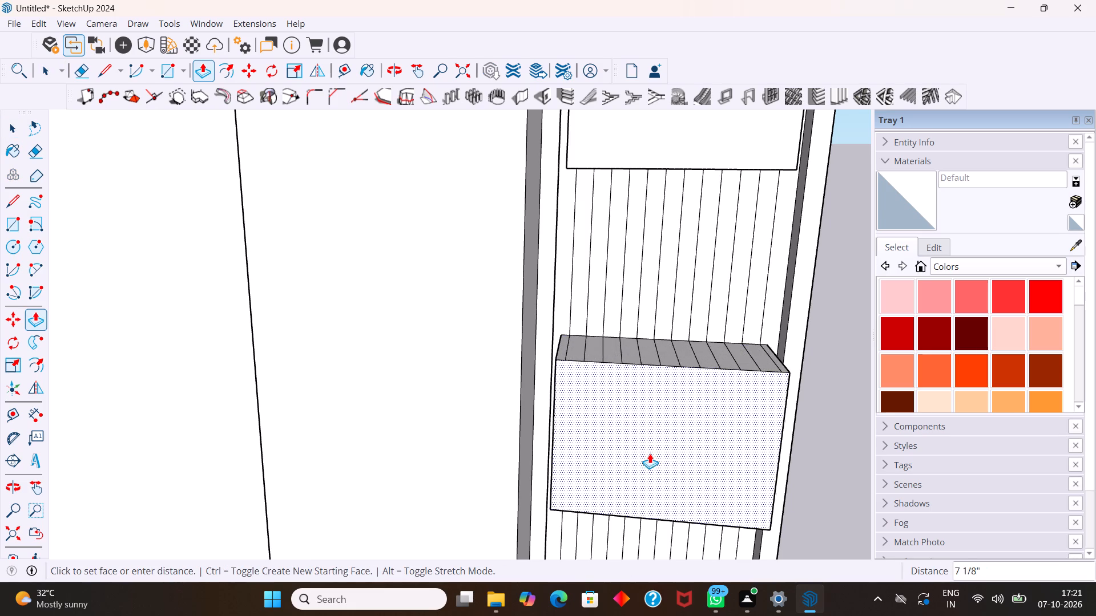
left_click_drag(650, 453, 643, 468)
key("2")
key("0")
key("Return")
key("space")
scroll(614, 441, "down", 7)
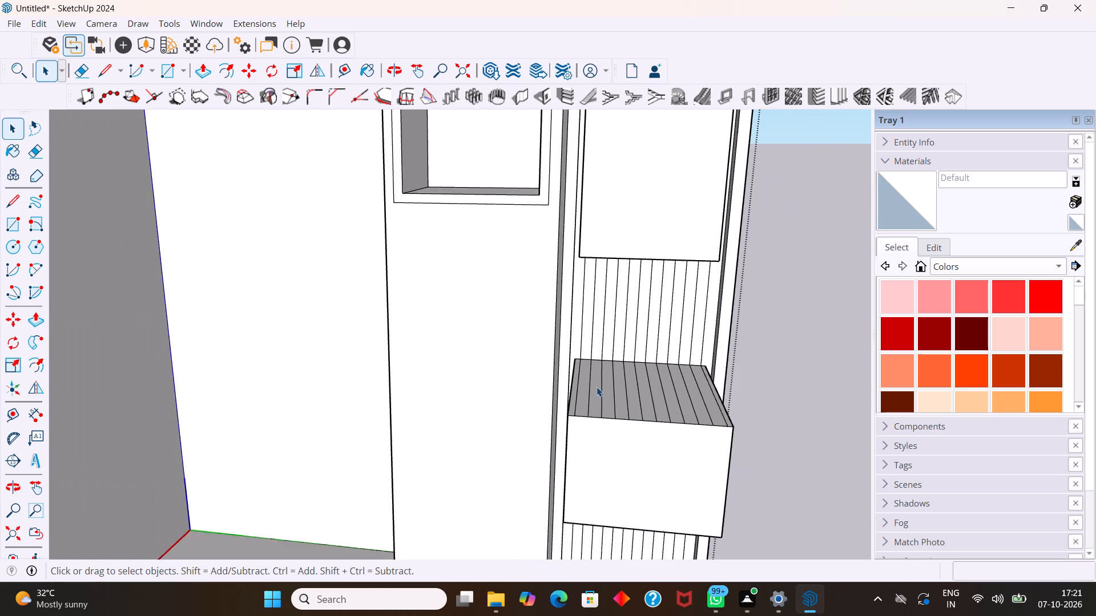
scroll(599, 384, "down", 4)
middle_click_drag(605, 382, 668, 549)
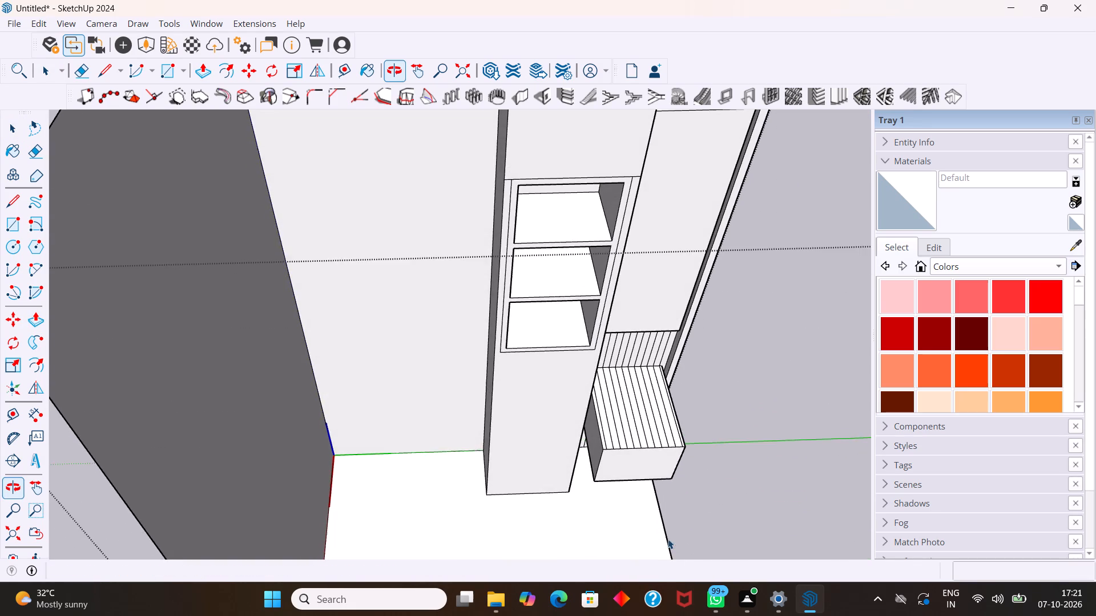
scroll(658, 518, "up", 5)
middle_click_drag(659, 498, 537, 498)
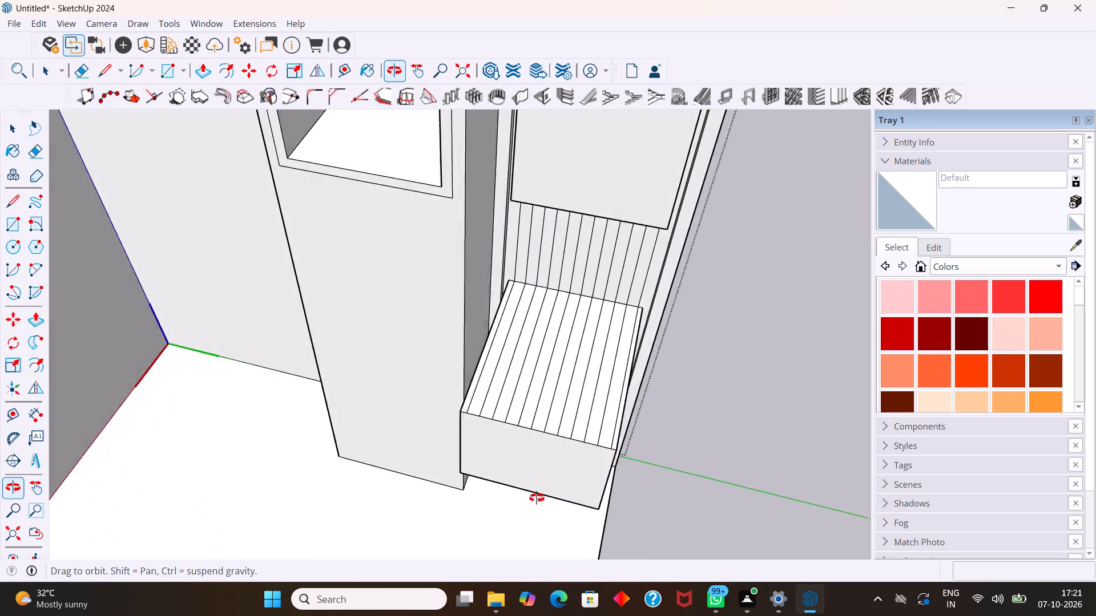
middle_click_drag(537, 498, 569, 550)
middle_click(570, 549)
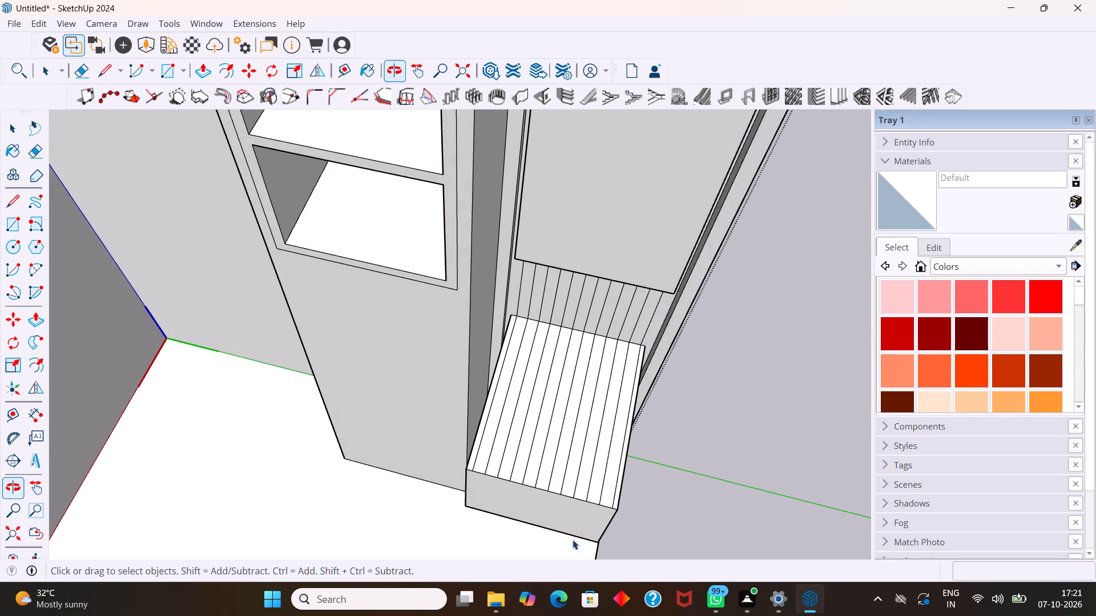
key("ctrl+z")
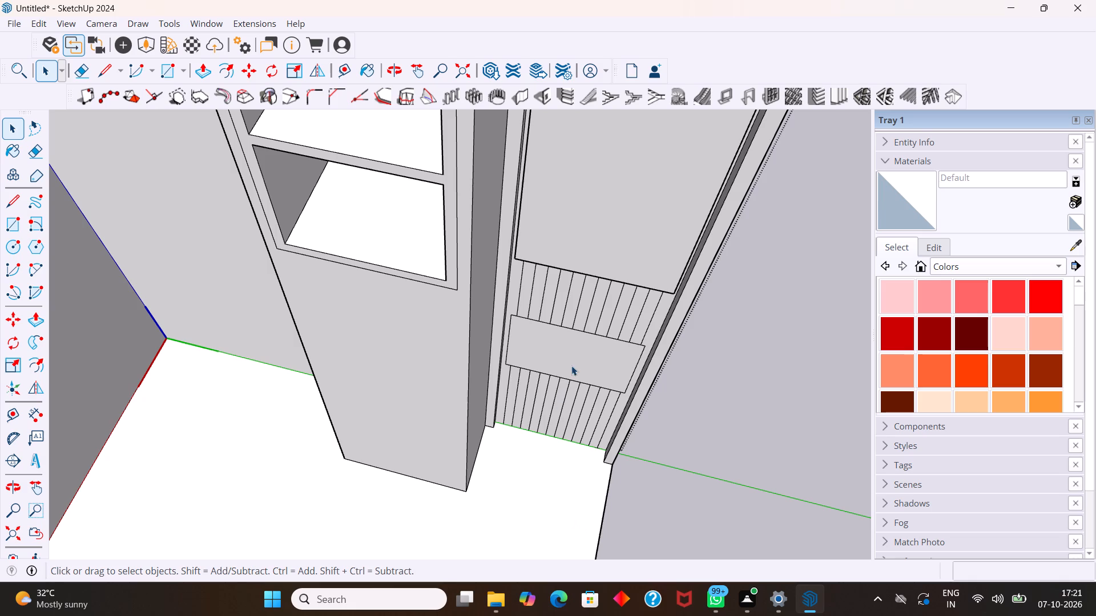
Pull the rectangle's face below the raised panel out 16" into a box.
left_click(573, 366)
key("p")
left_click_drag(574, 367, 563, 395)
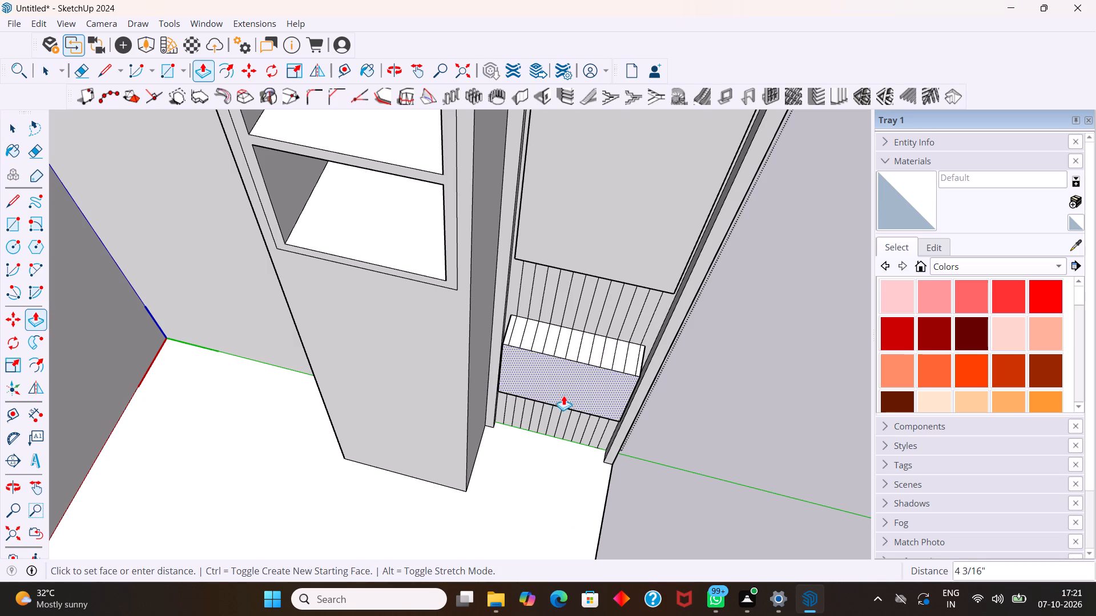
left_click_drag(563, 395, 562, 398)
type("16")
key("Return")
key("space")
Erase the slat lines running across the projecting box's top face.
middle_click_drag(550, 400, 519, 363)
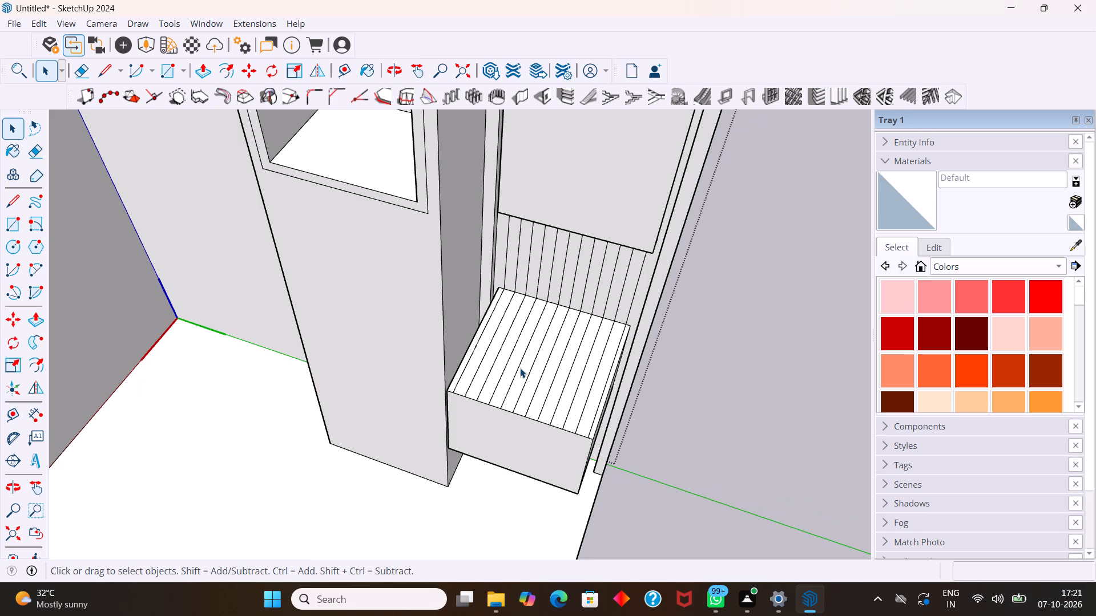
key("e")
scroll(520, 366, "up", 2)
left_click_drag(469, 335, 469, 335)
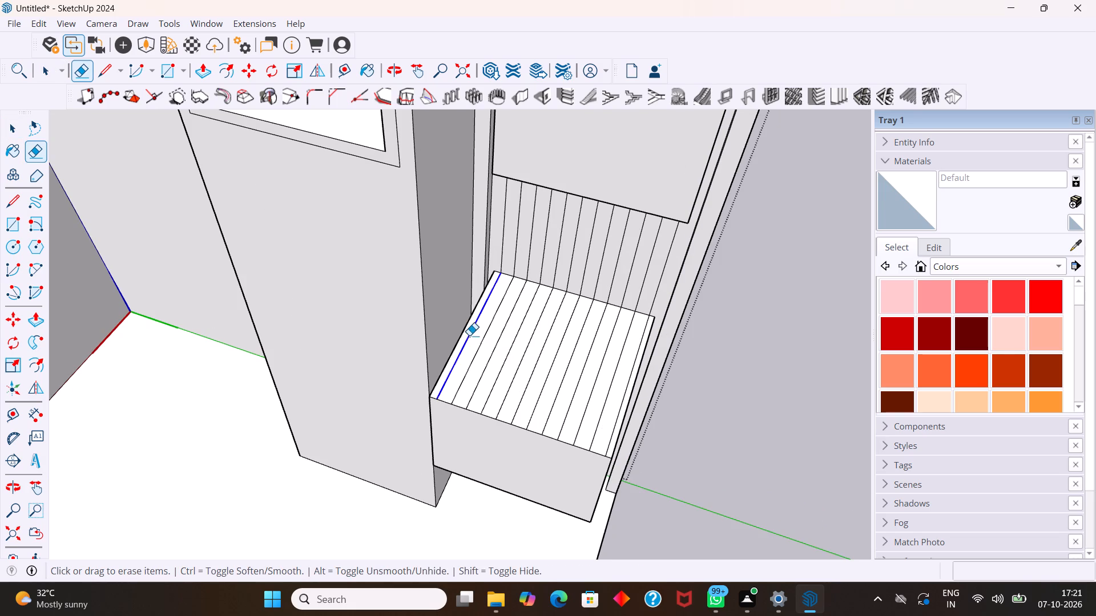
left_click_drag(469, 335, 619, 410)
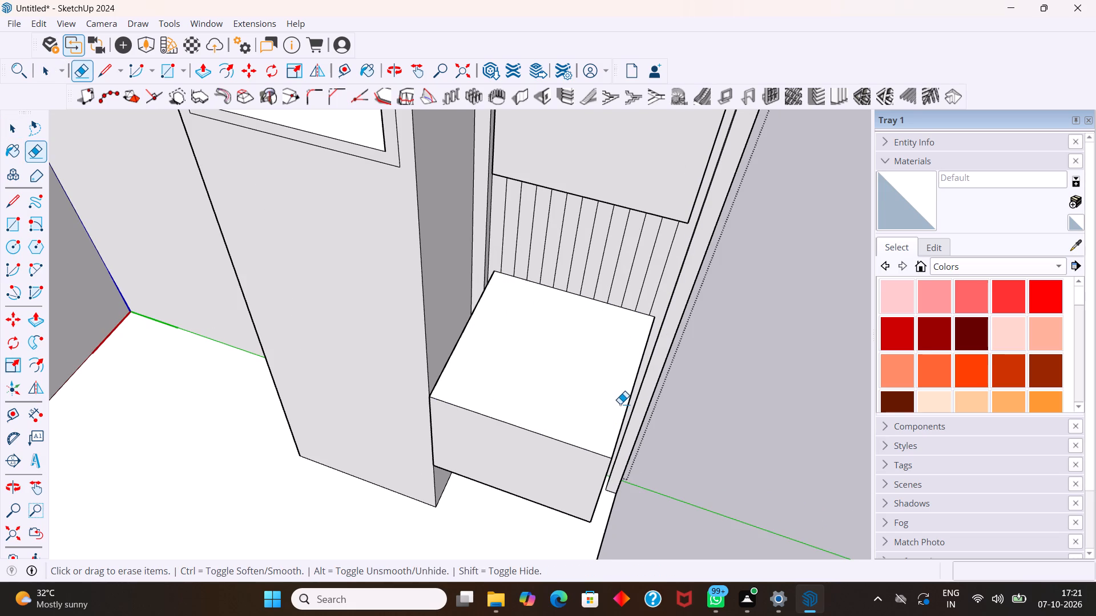
Erase the slat lines running across the underside of the projecting box.
middle_click_drag(615, 427, 542, 101)
scroll(466, 124, "up", 2)
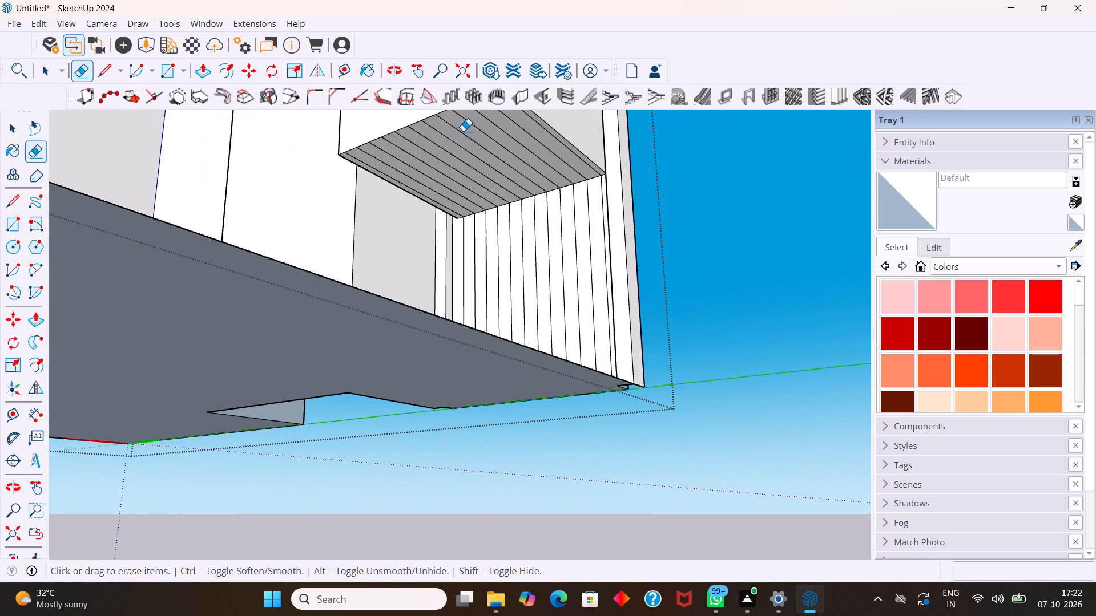
scroll(463, 131, "up", 4)
middle_click_drag(565, 190, 577, 146)
left_click_drag(567, 139, 558, 144)
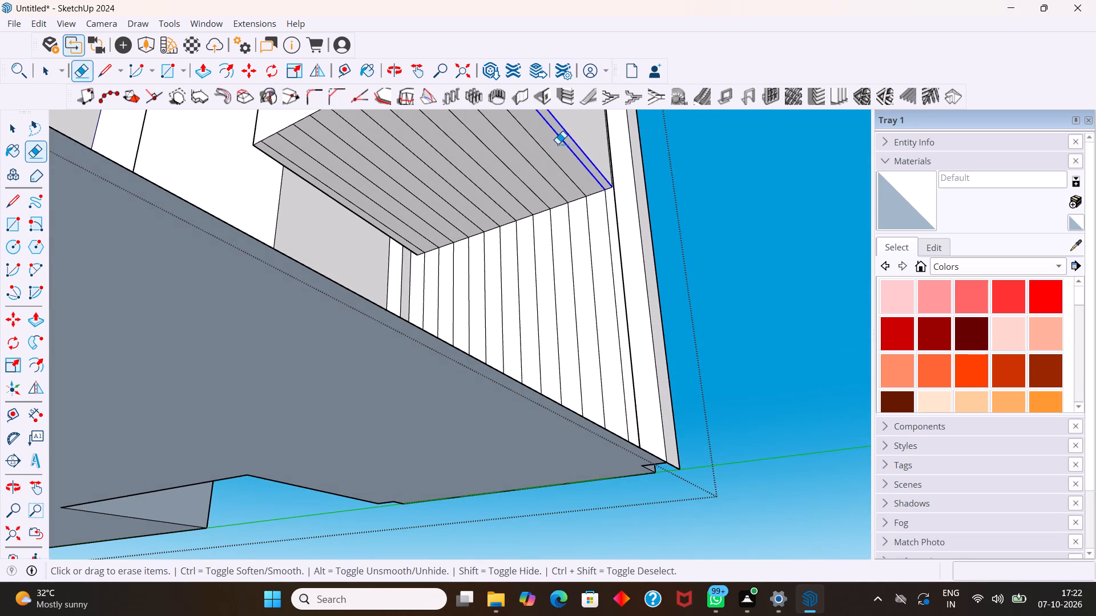
left_click_drag(558, 144, 558, 144)
key("ctrl+z")
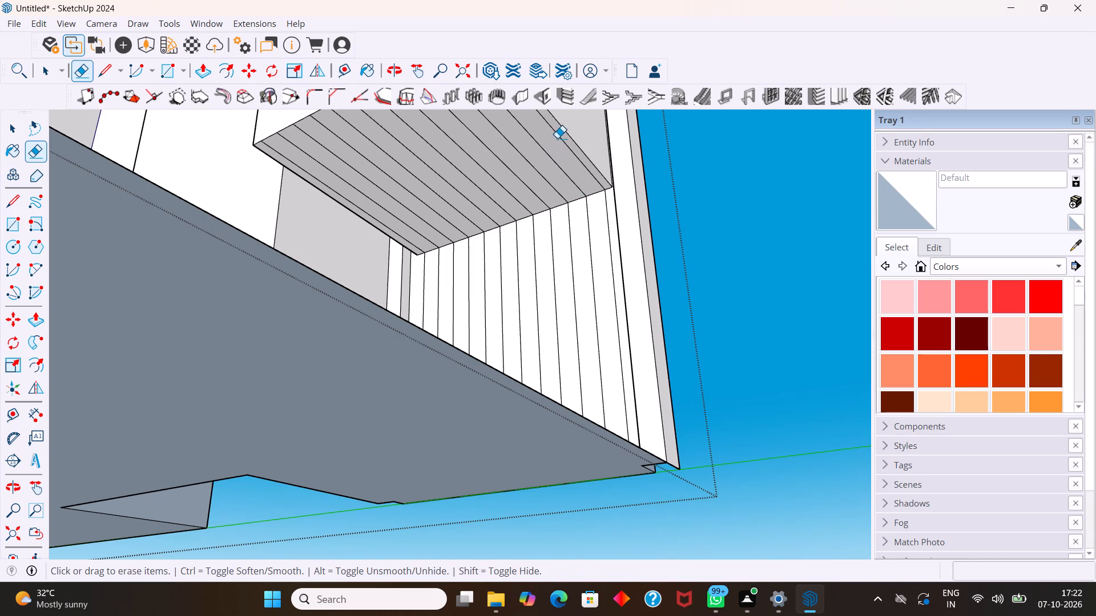
left_click_drag(558, 131, 379, 200)
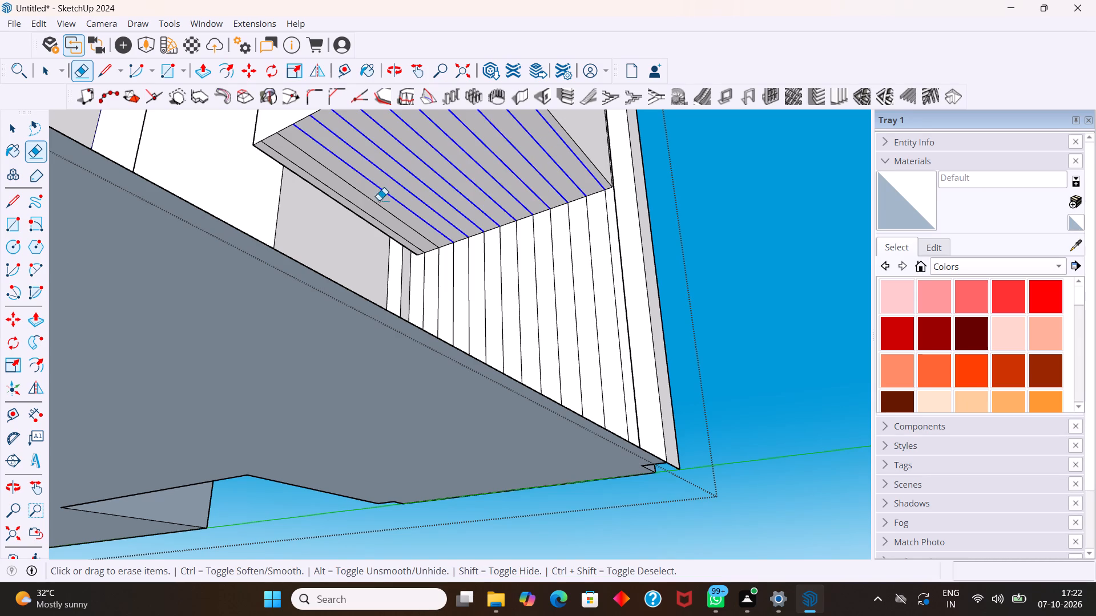
left_click_drag(379, 200, 364, 210)
key("space")
Push the projecting box's top face down 2" as a new starting face, leaving a dividing line below the top edge.
scroll(367, 213, "down", 4)
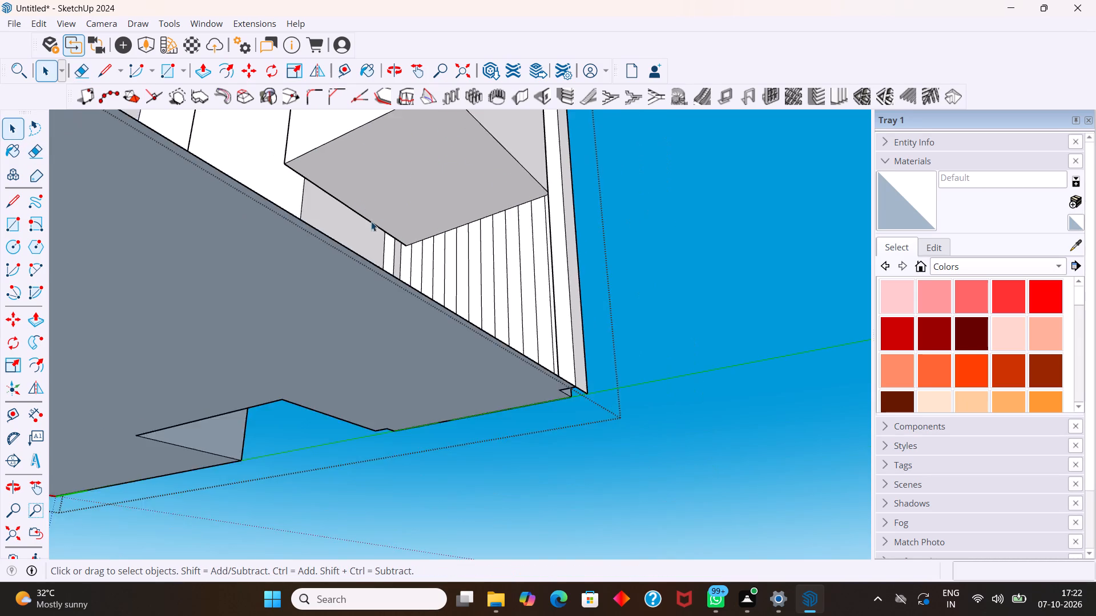
scroll(371, 220, "down", 10)
middle_click_drag(374, 220, 524, 428)
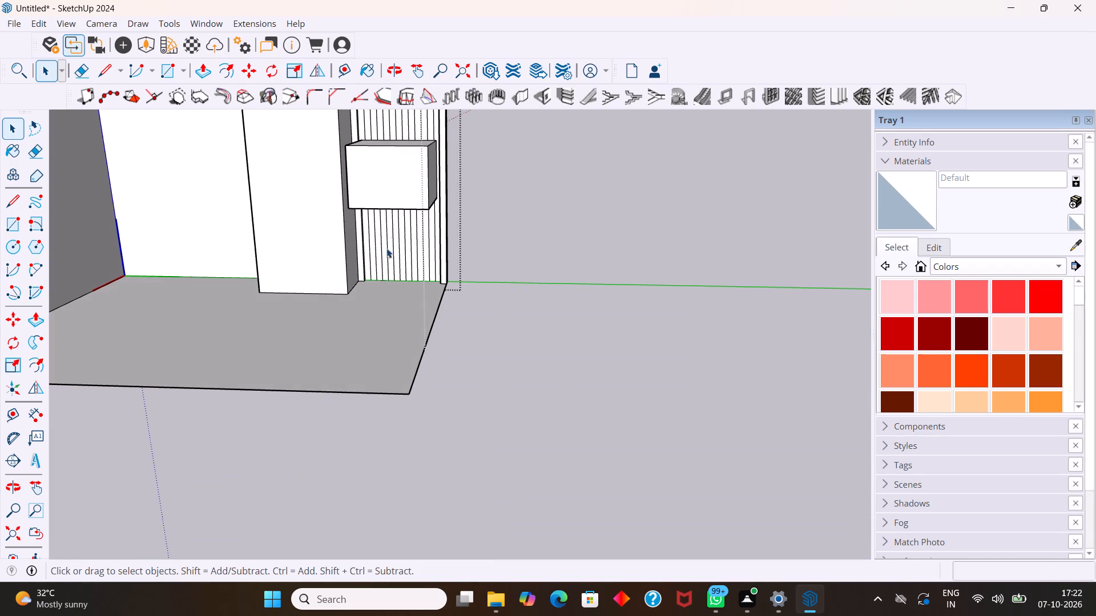
scroll(389, 191, "up", 3)
scroll(377, 141, "up", 3)
scroll(374, 135, "down", 5)
scroll(376, 113, "up", 6)
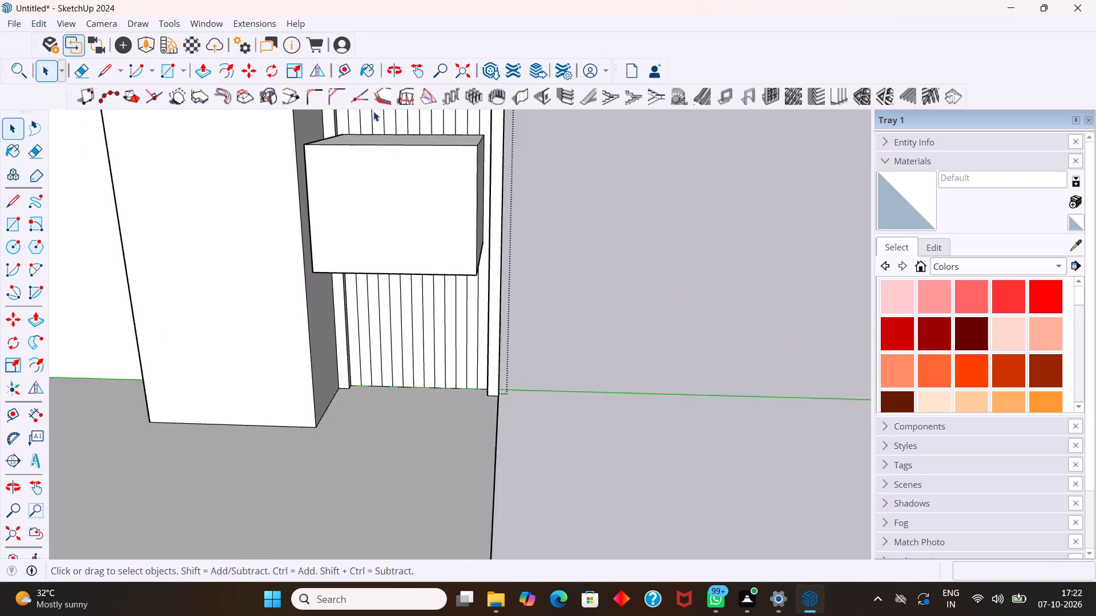
scroll(373, 111, "up", 1)
middle_click_drag(368, 116, 396, 201)
scroll(396, 198, "up", 2)
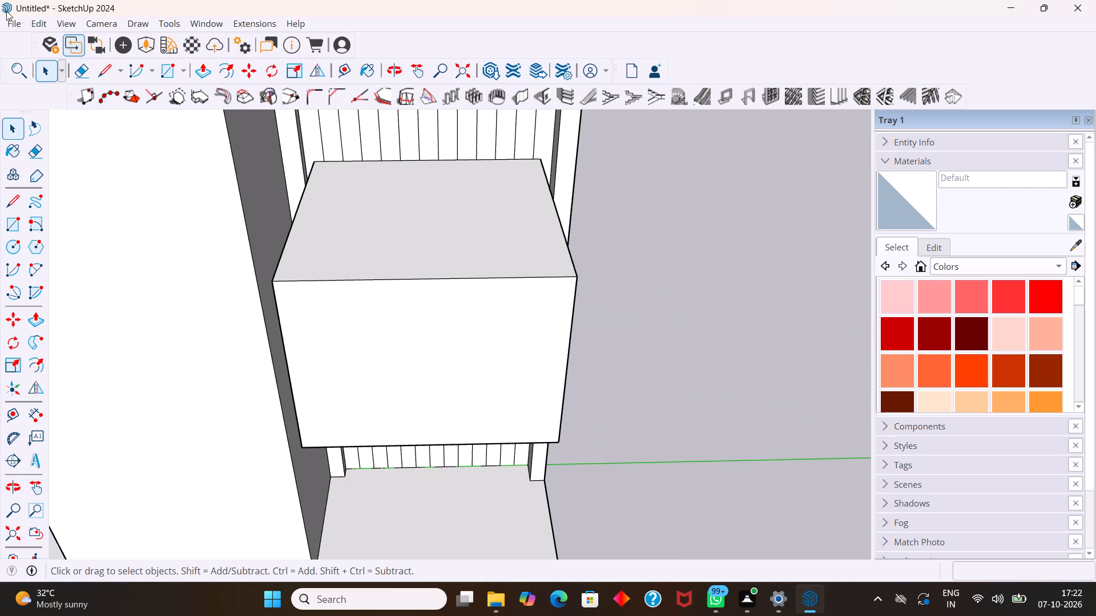
left_click(385, 233)
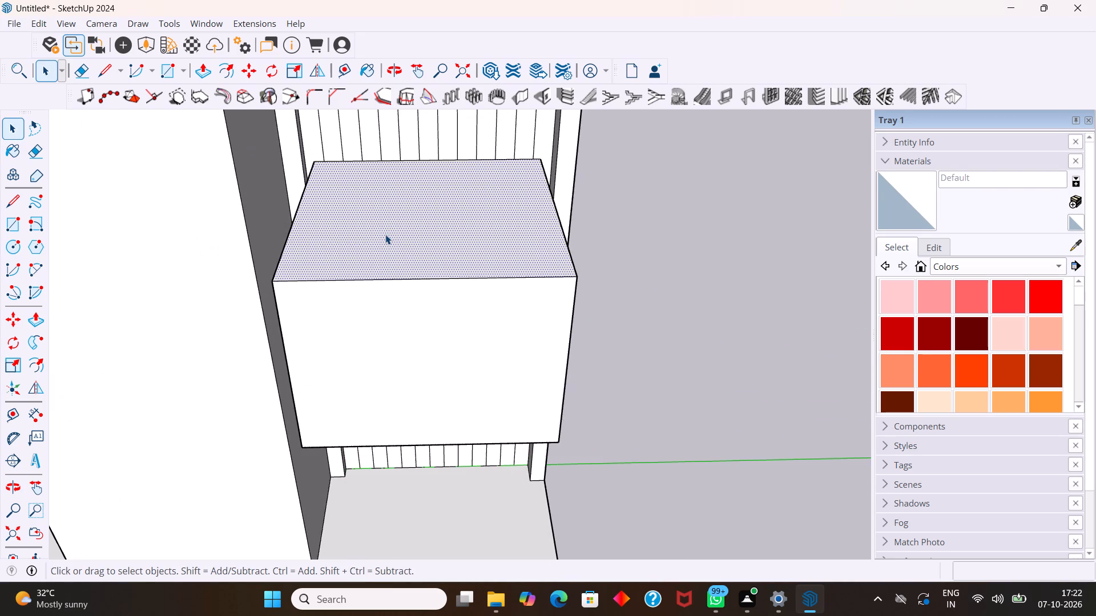
key("p")
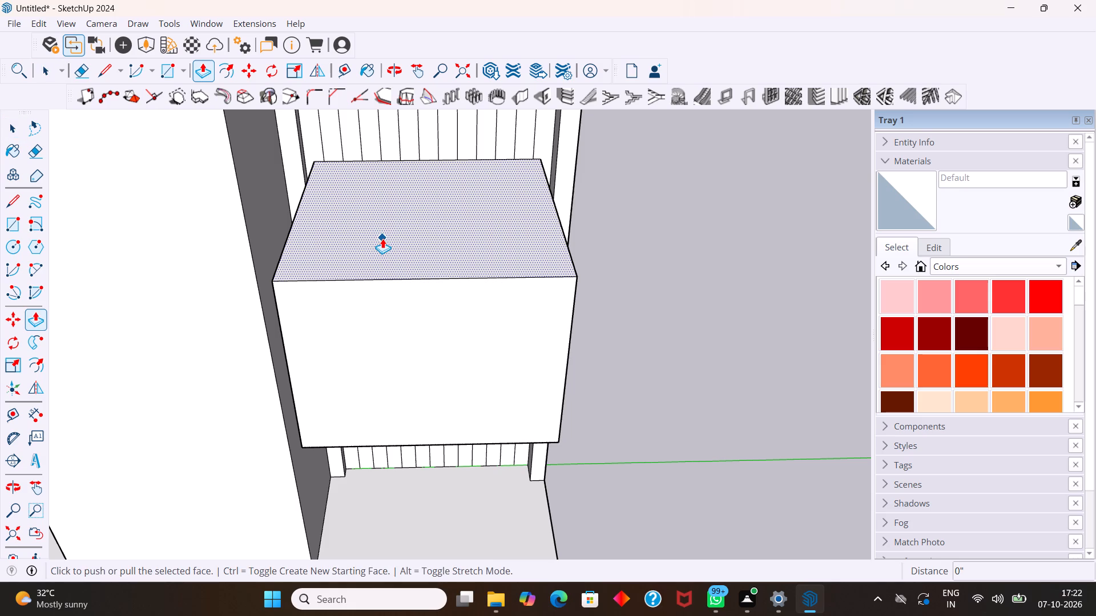
left_click_drag(382, 237, 382, 250)
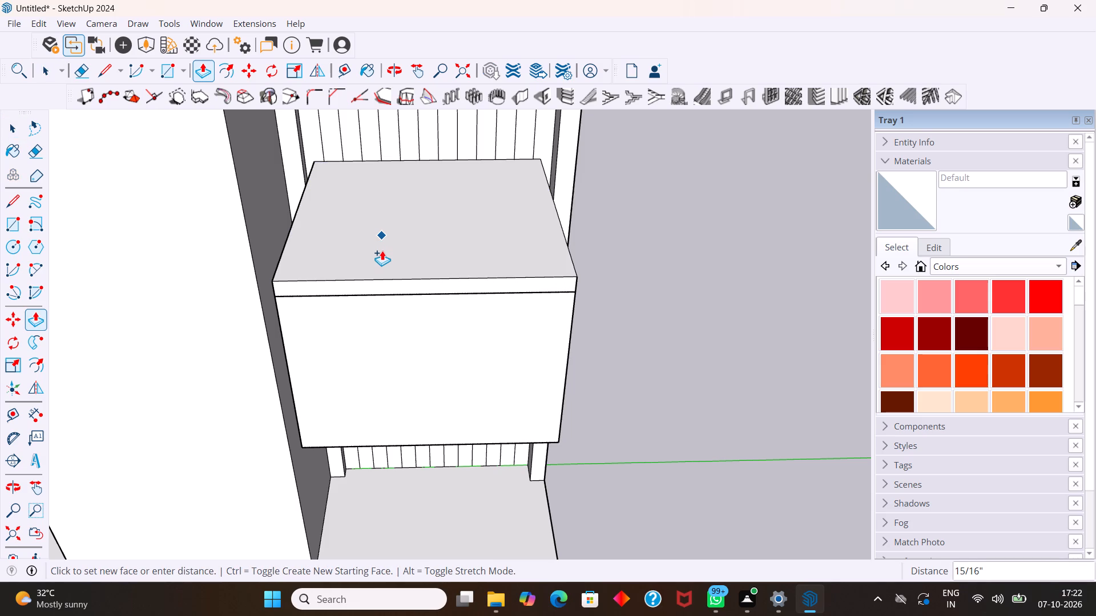
left_click_drag(382, 250, 382, 251)
left_click_drag(382, 251, 382, 259)
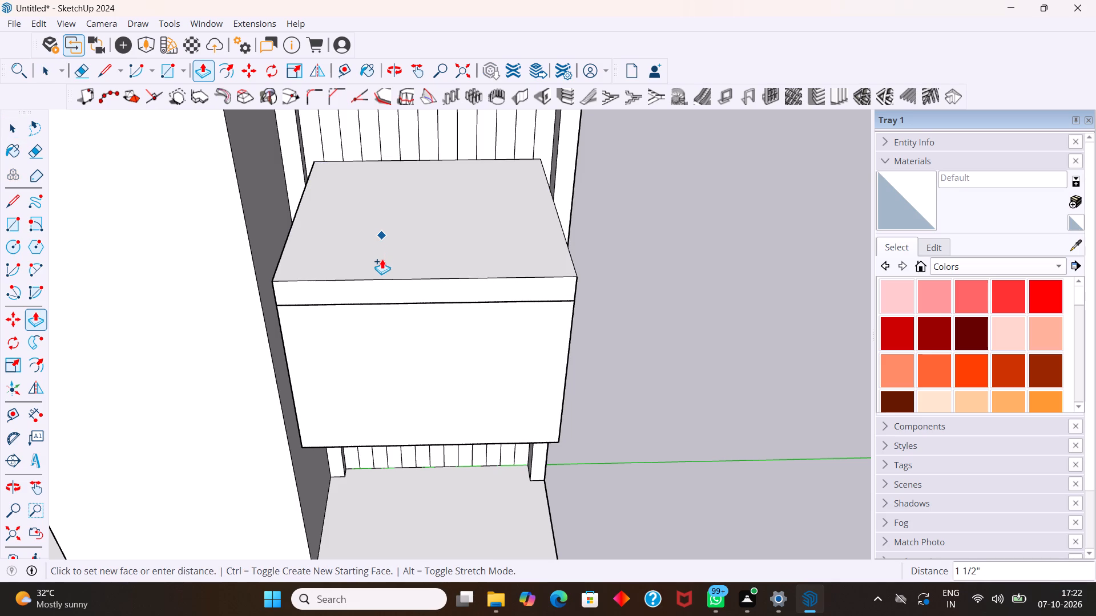
left_click_drag(382, 259, 376, 272)
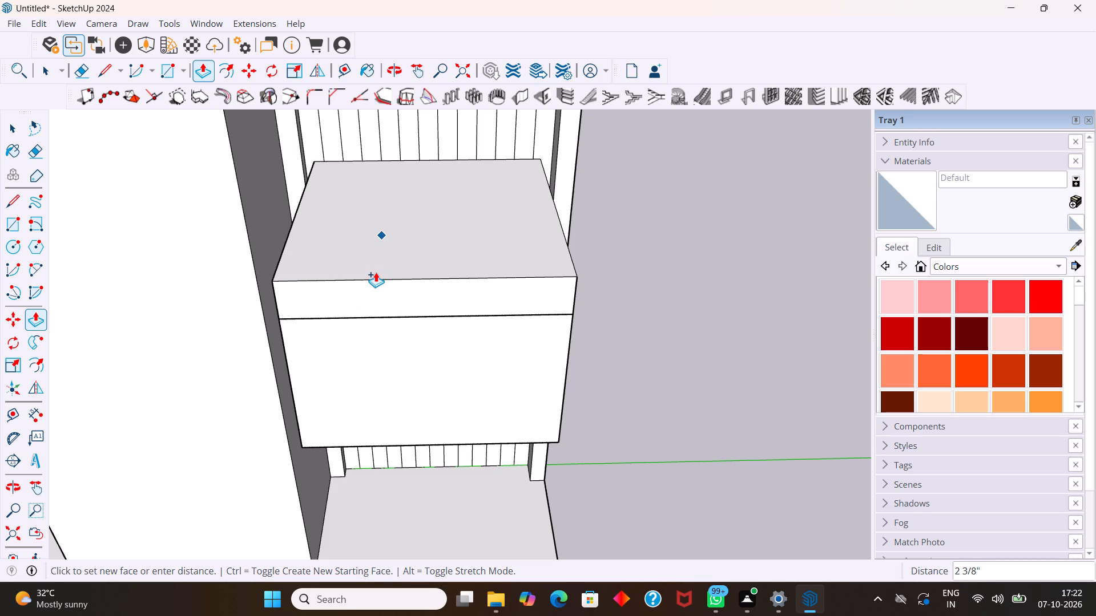
left_click_drag(376, 272, 374, 271)
key("2")
key("Return")
key("space")
Copy the horizontal dividing line on the projecting box's front face 1" upward.
scroll(368, 256, "down", 6)
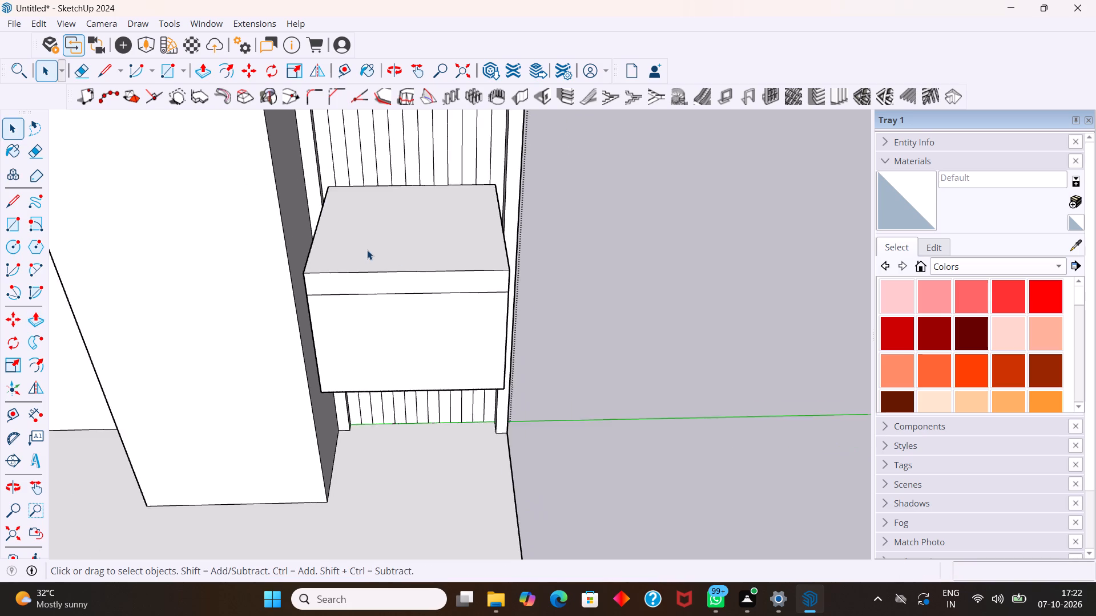
scroll(367, 250, "down", 3)
middle_click_drag(384, 348, 380, 231)
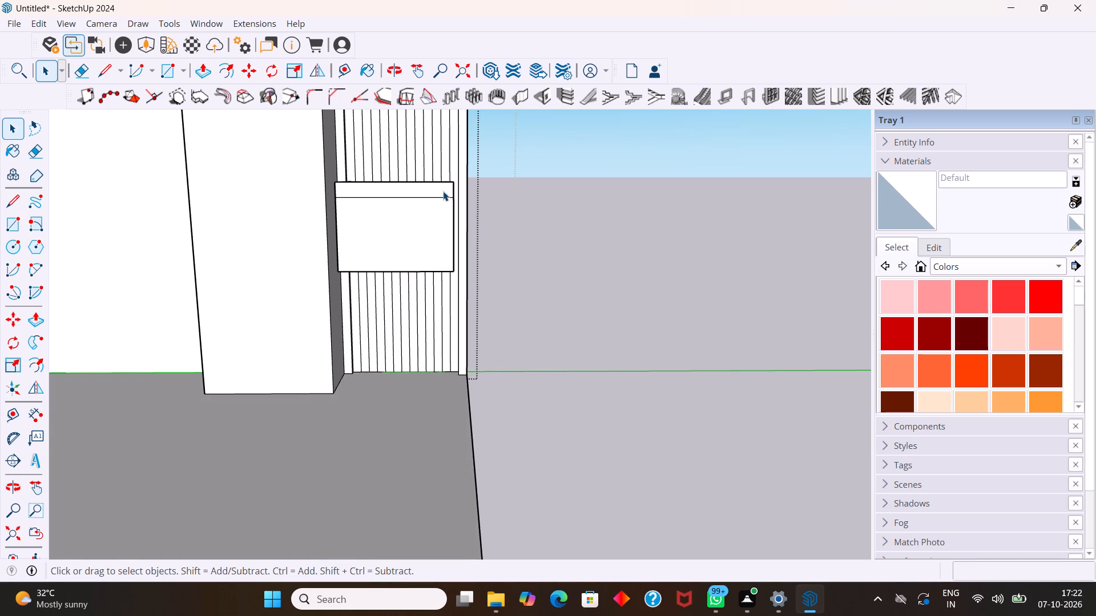
scroll(416, 202, "up", 4)
left_click(413, 196)
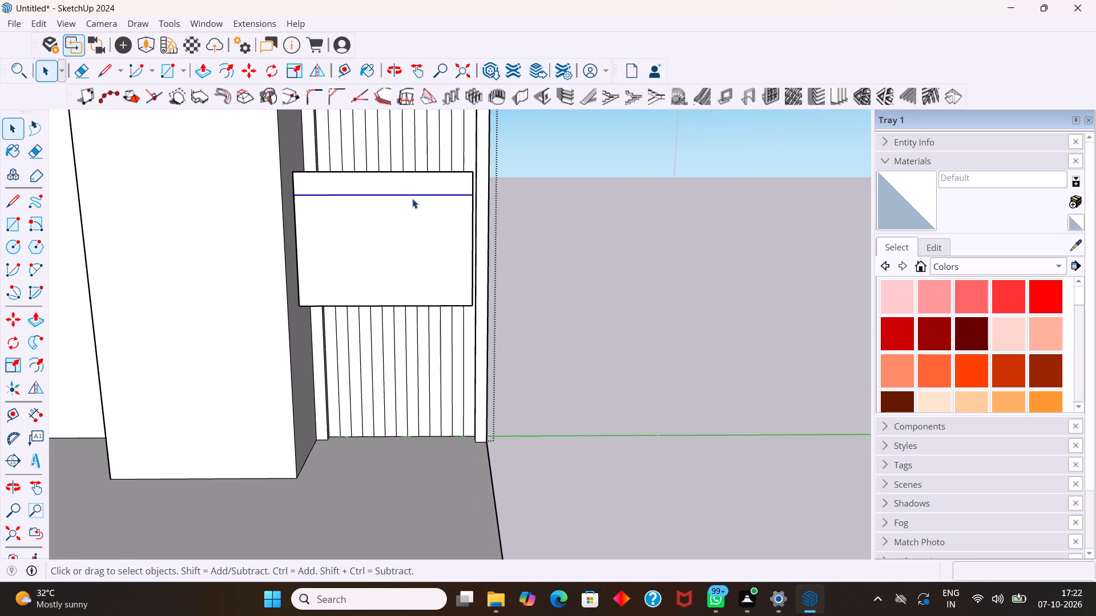
key("m")
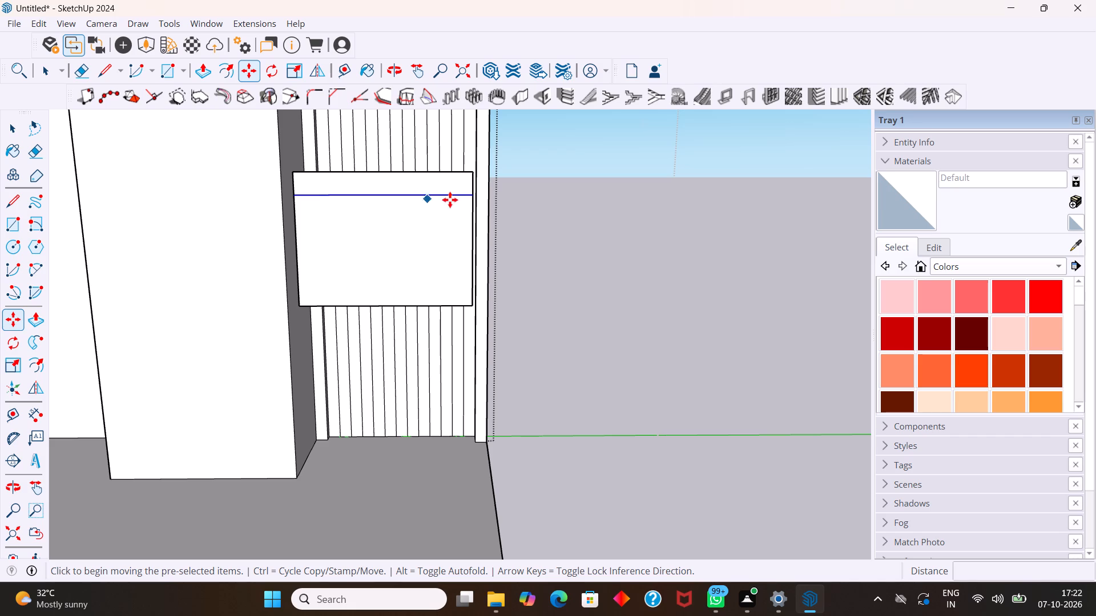
left_click(468, 197)
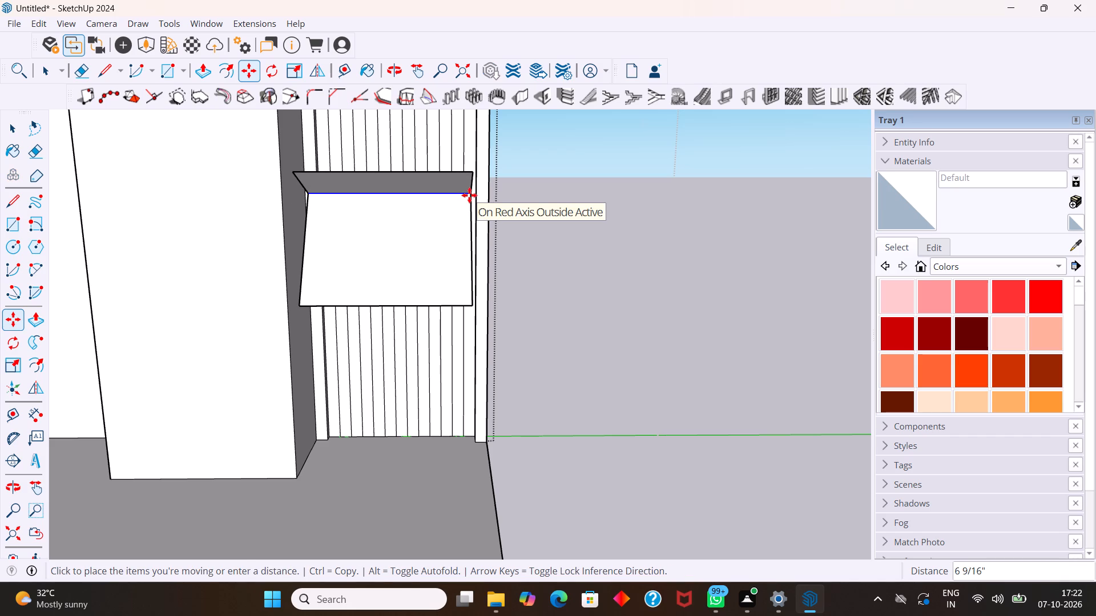
key("1")
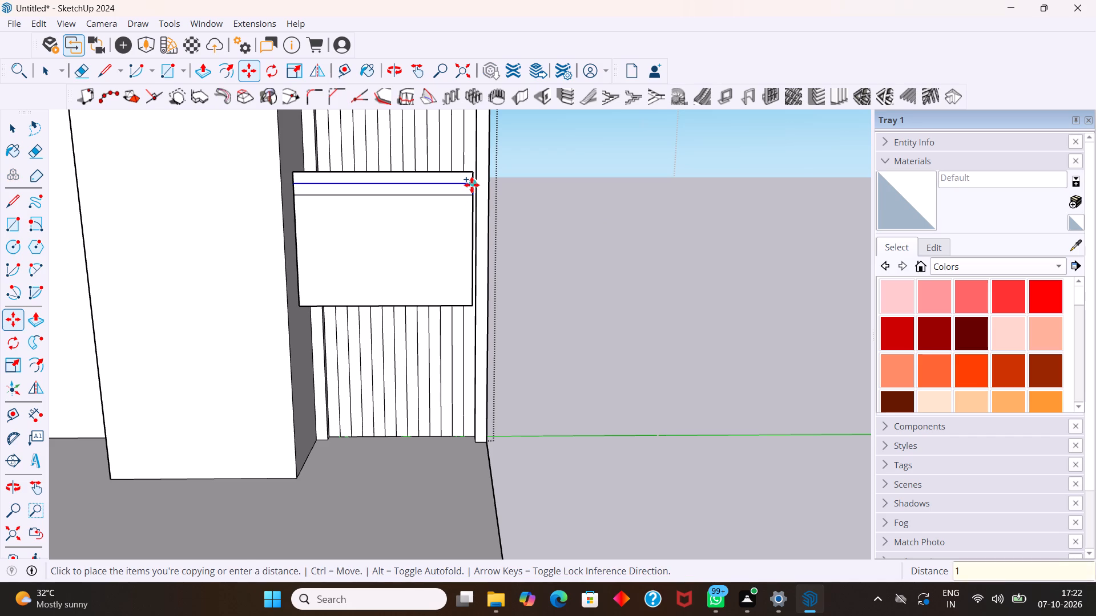
key("Return")
key("space")
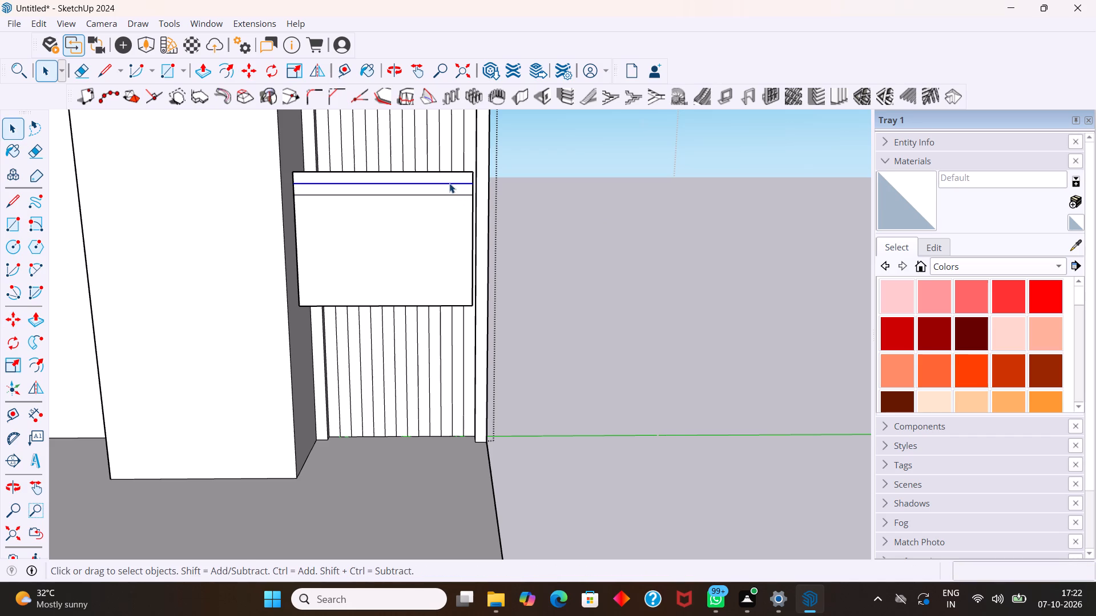
Erase the original lower dividing line on the projecting box's front face, keeping the copied line.
key("e")
left_click_drag(441, 194, 439, 214)
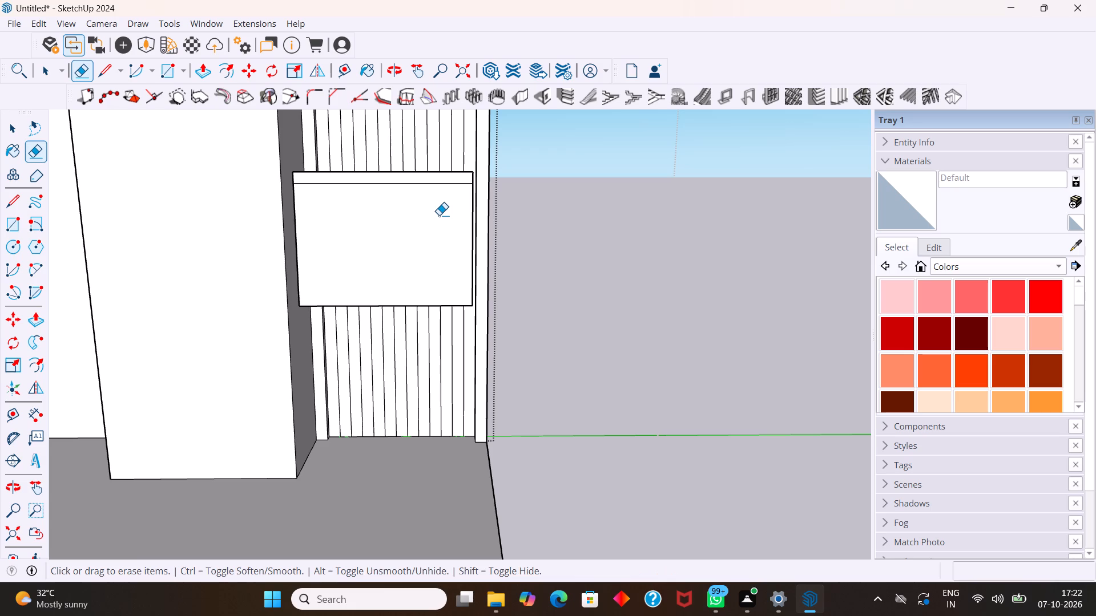
key("space")
Start importing a file into the room model.
middle_click_drag(401, 221, 442, 354)
middle_click_drag(438, 347, 442, 362)
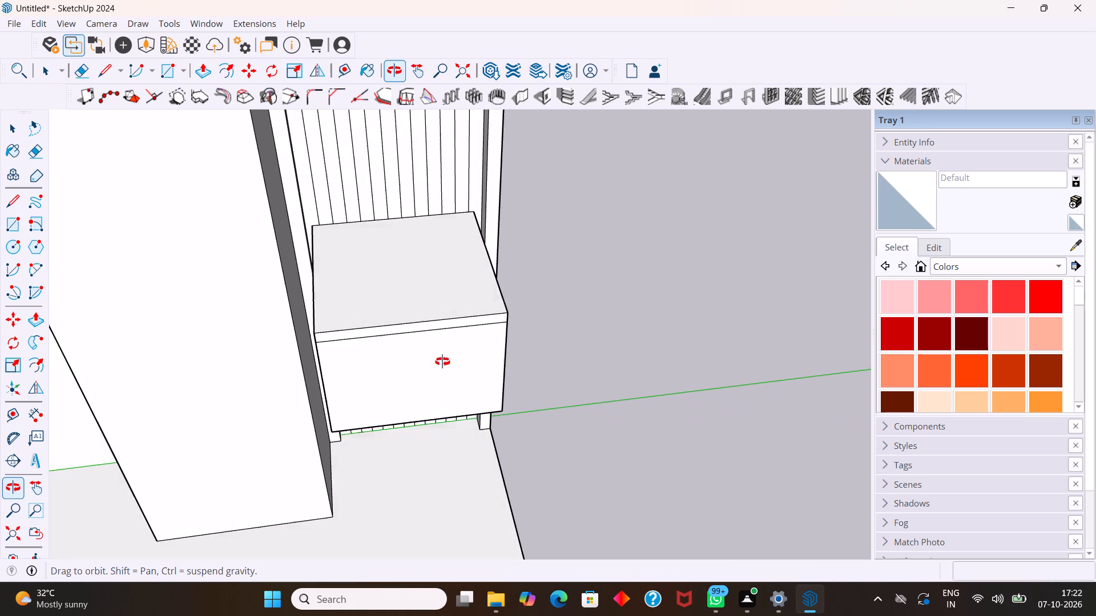
middle_click_drag(442, 362, 413, 343)
scroll(413, 331, "down", 4)
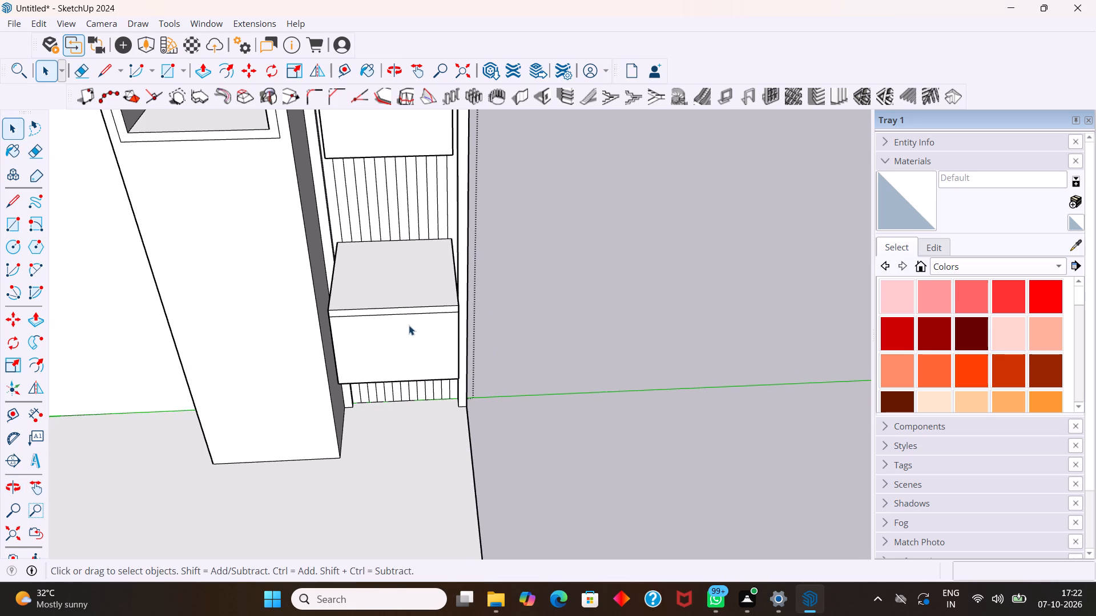
scroll(409, 315, "down", 3)
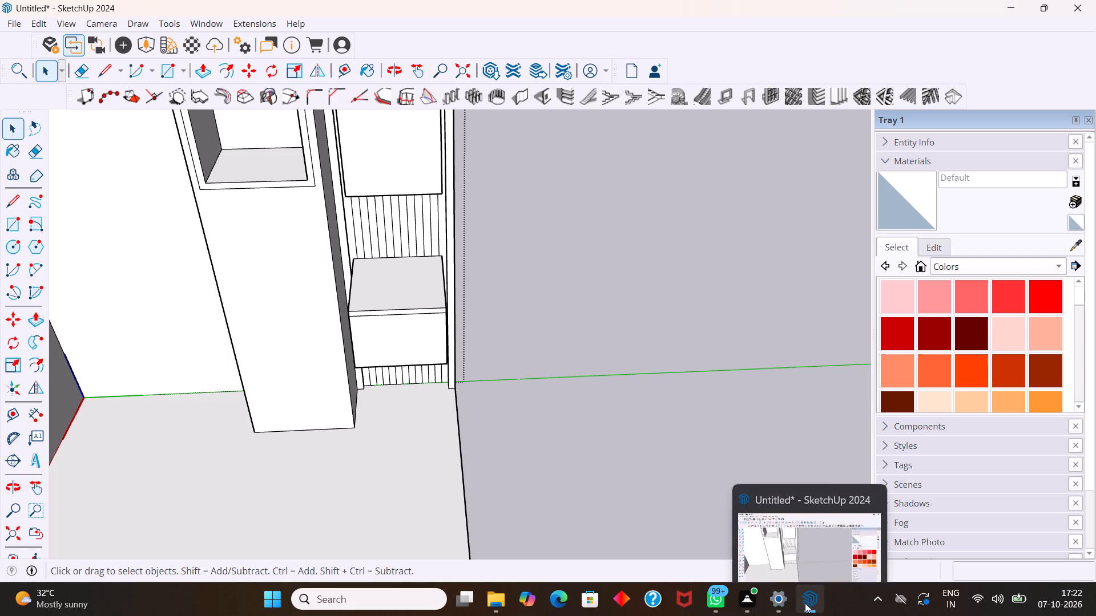
left_click(11, 21)
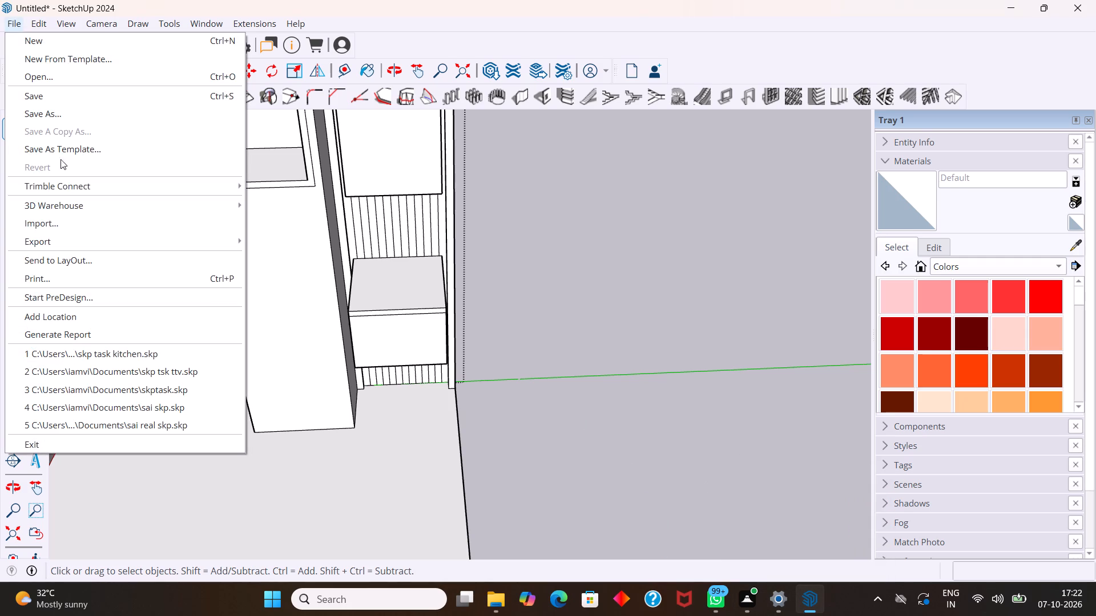
left_click(50, 217)
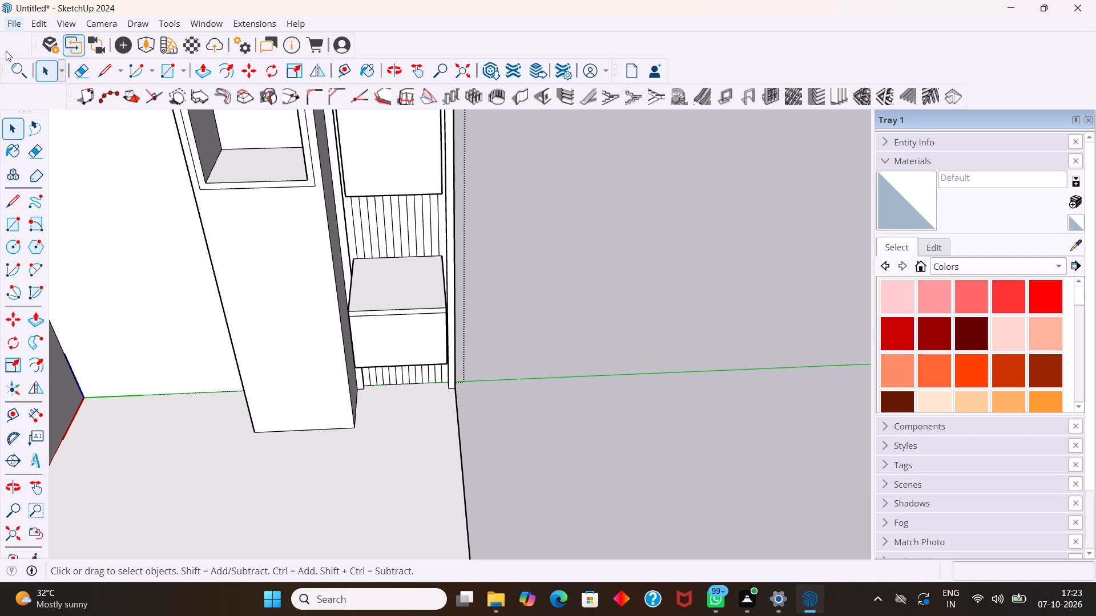
left_click(19, 22)
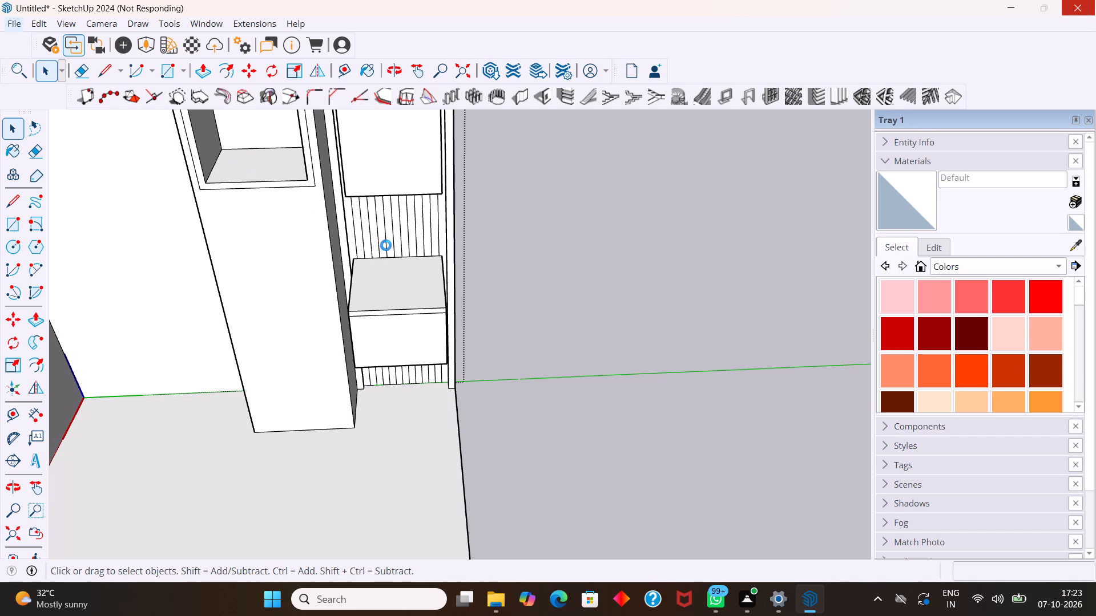
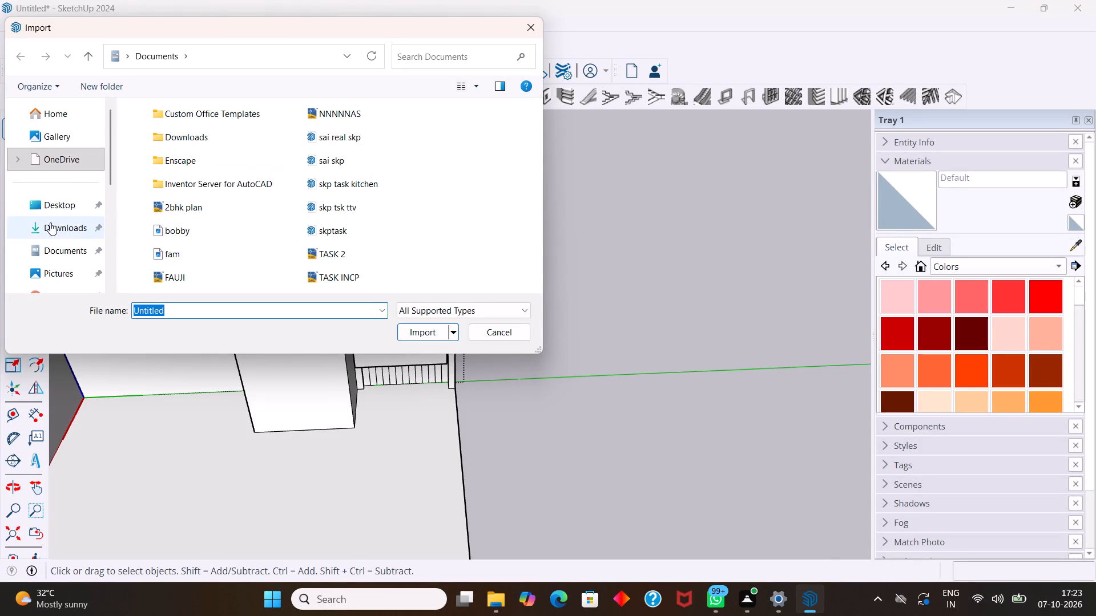
Import the Washbasin SketchUp model from the Downloads folder and place it on open ground beside the room's floor.
left_click_drag(50, 222, 50, 227)
left_click(70, 224)
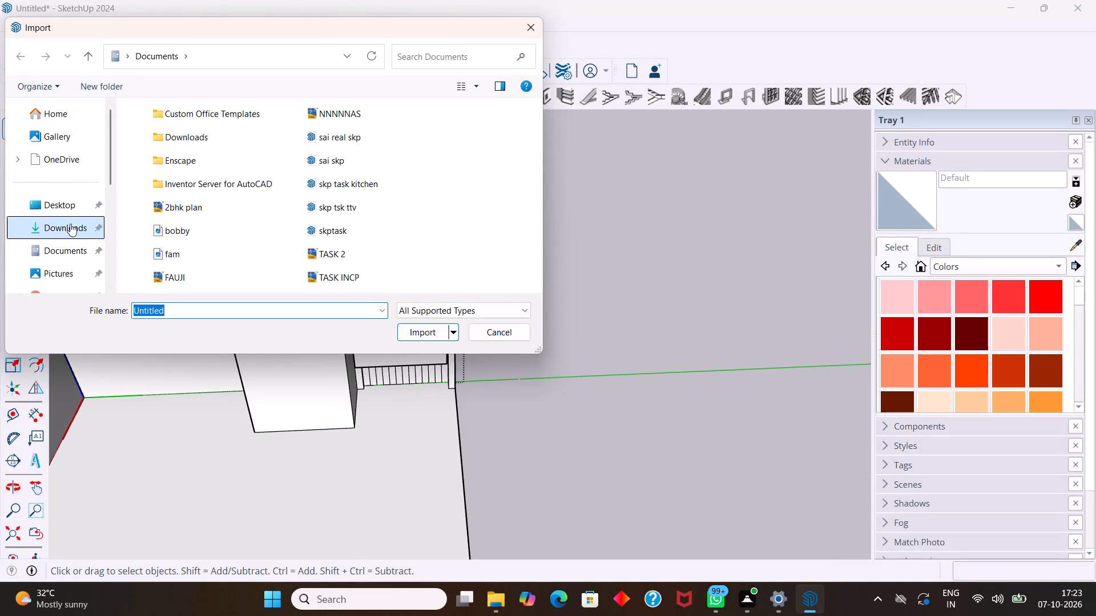
scroll(213, 192, "down", 5)
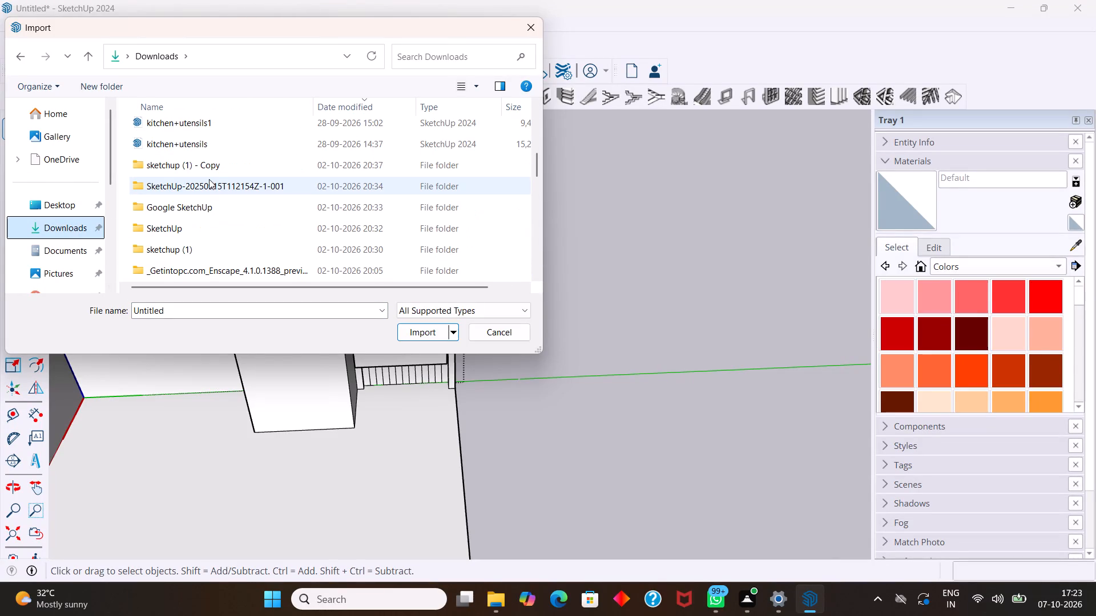
scroll(208, 176, "down", 3)
left_click(208, 231)
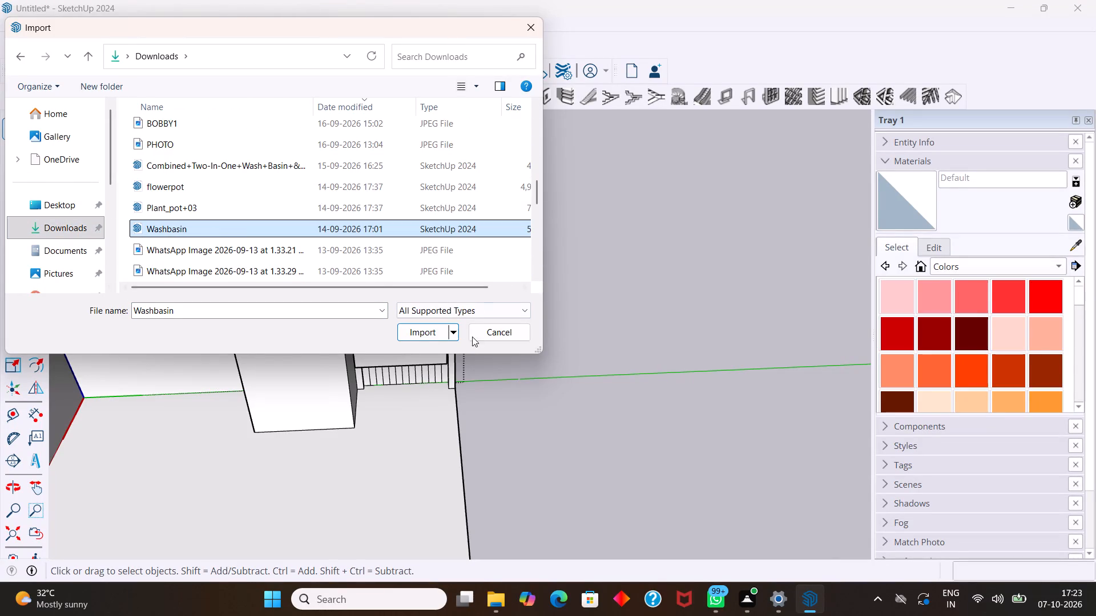
left_click(426, 330)
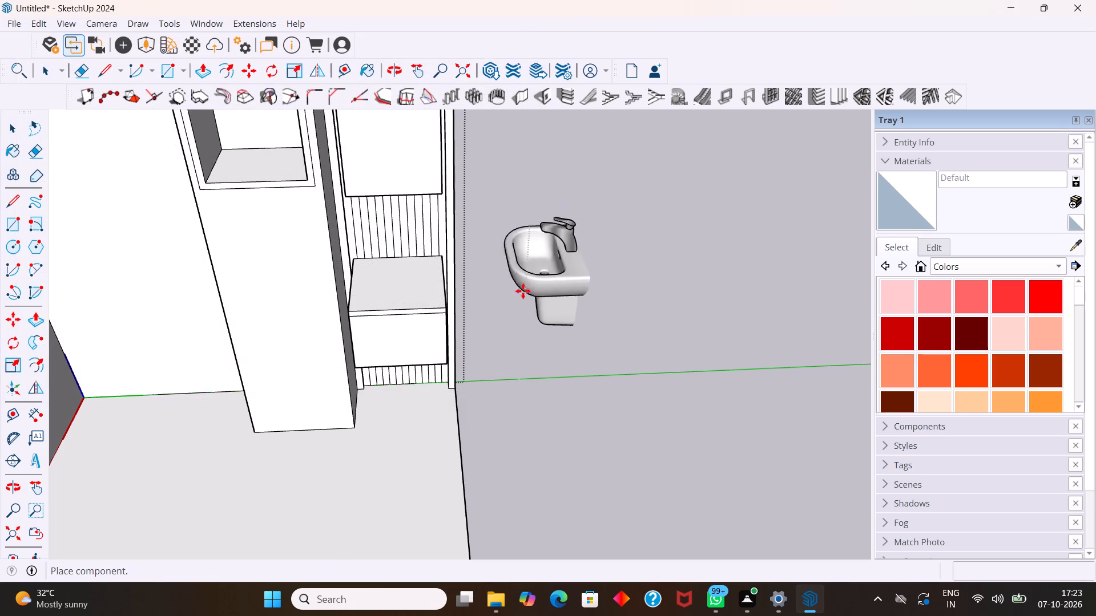
scroll(559, 360, "down", 5)
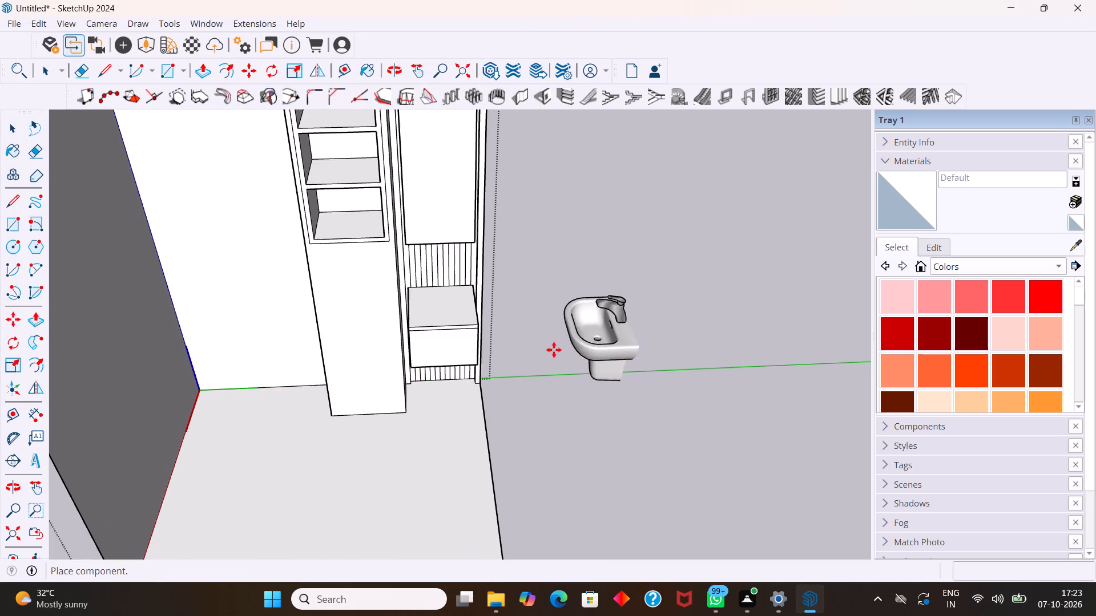
scroll(553, 350, "down", 3)
left_click(604, 412)
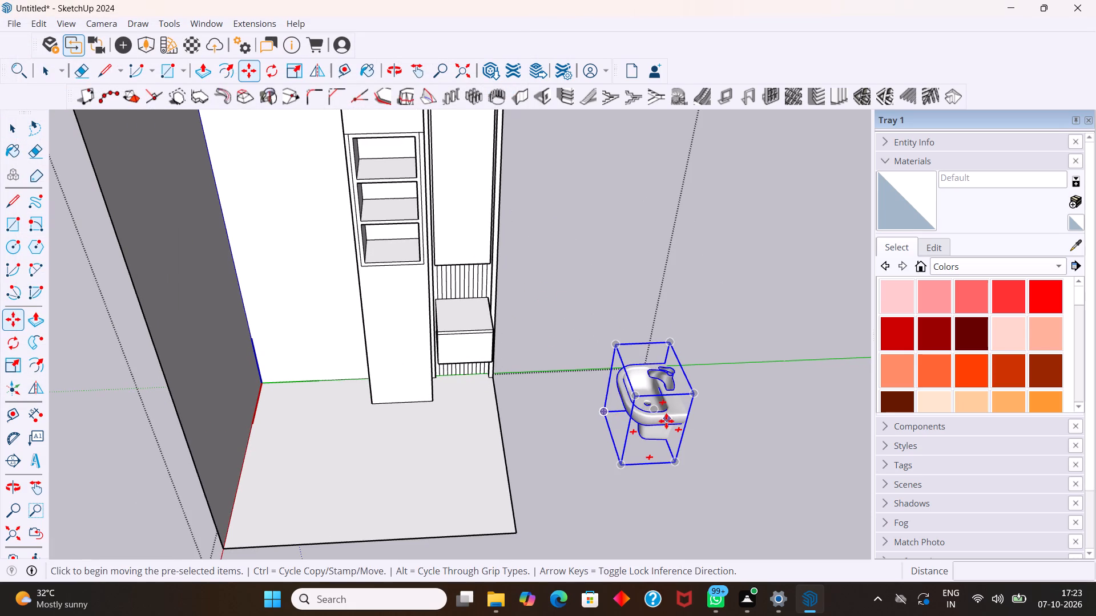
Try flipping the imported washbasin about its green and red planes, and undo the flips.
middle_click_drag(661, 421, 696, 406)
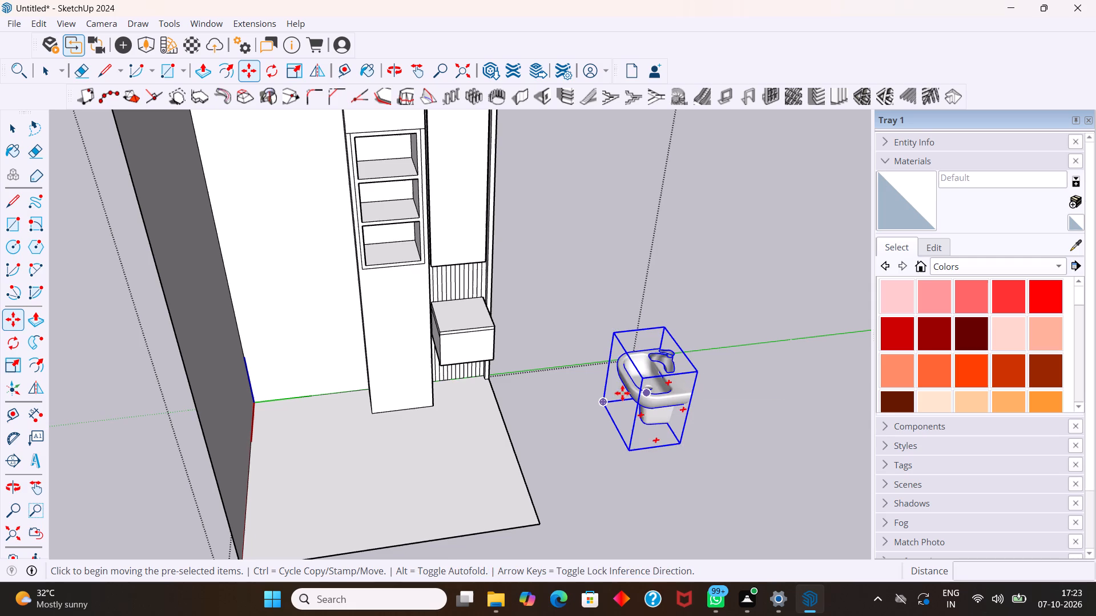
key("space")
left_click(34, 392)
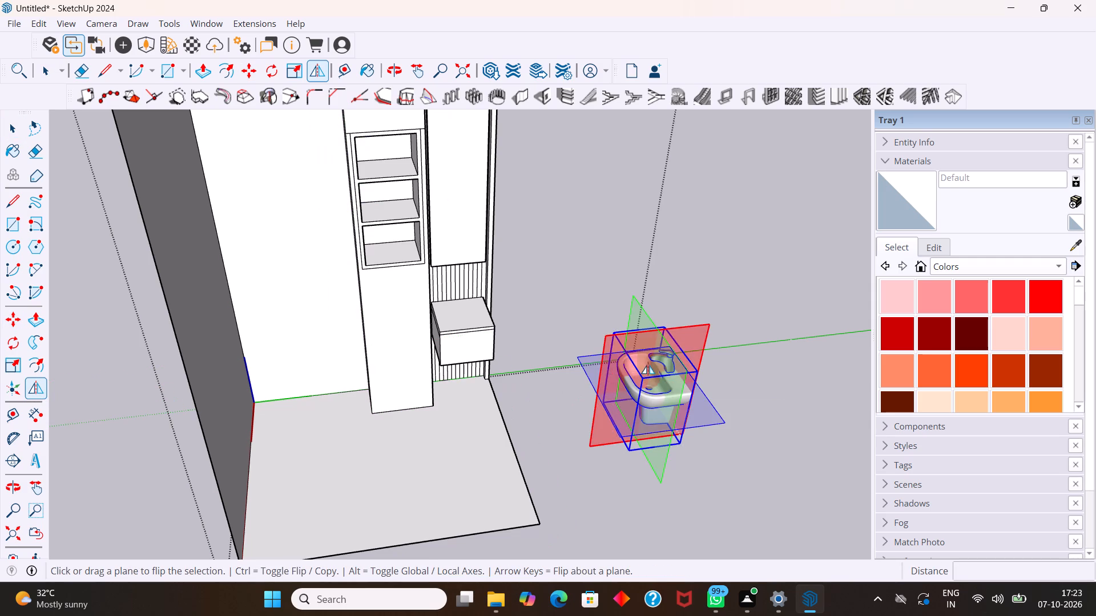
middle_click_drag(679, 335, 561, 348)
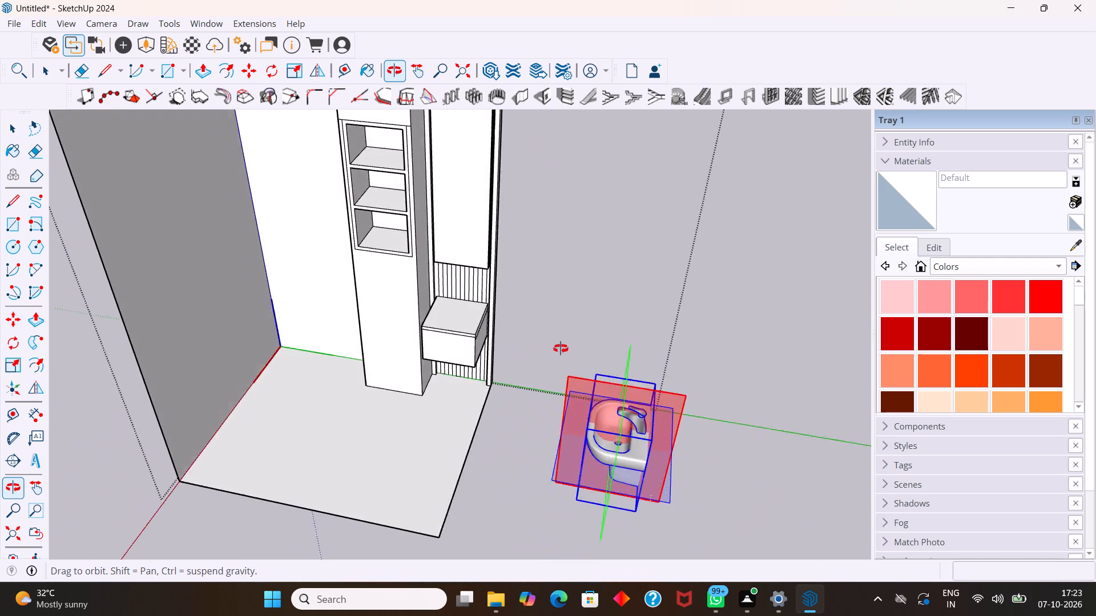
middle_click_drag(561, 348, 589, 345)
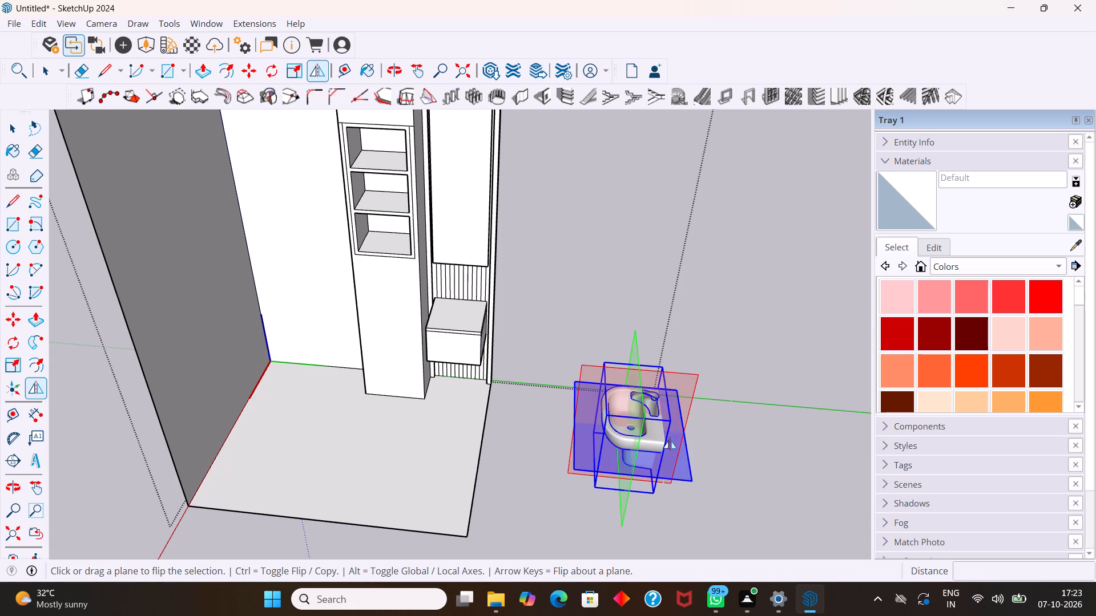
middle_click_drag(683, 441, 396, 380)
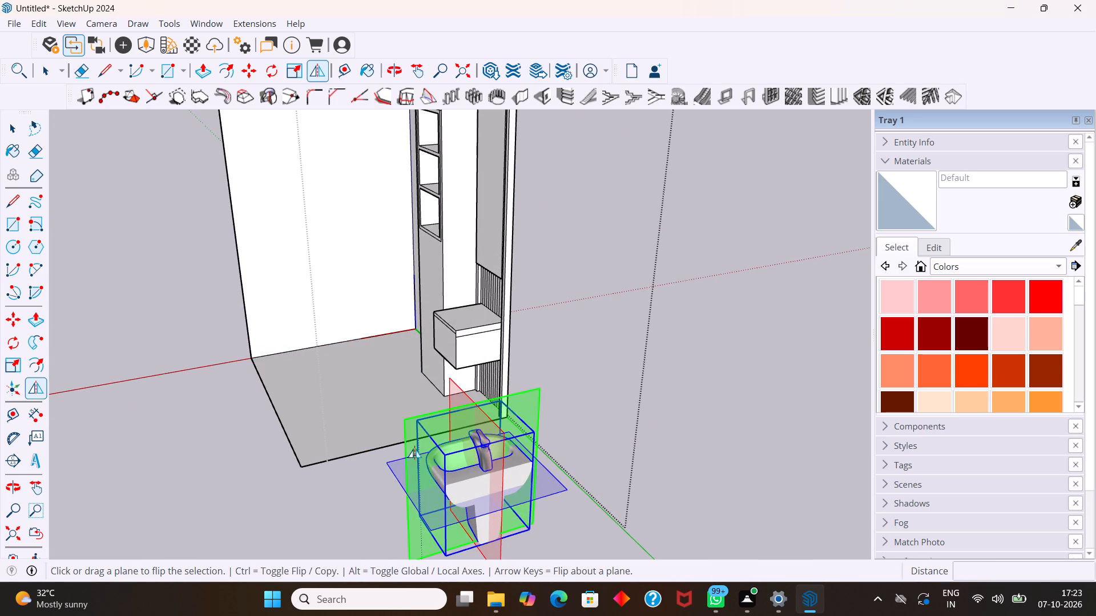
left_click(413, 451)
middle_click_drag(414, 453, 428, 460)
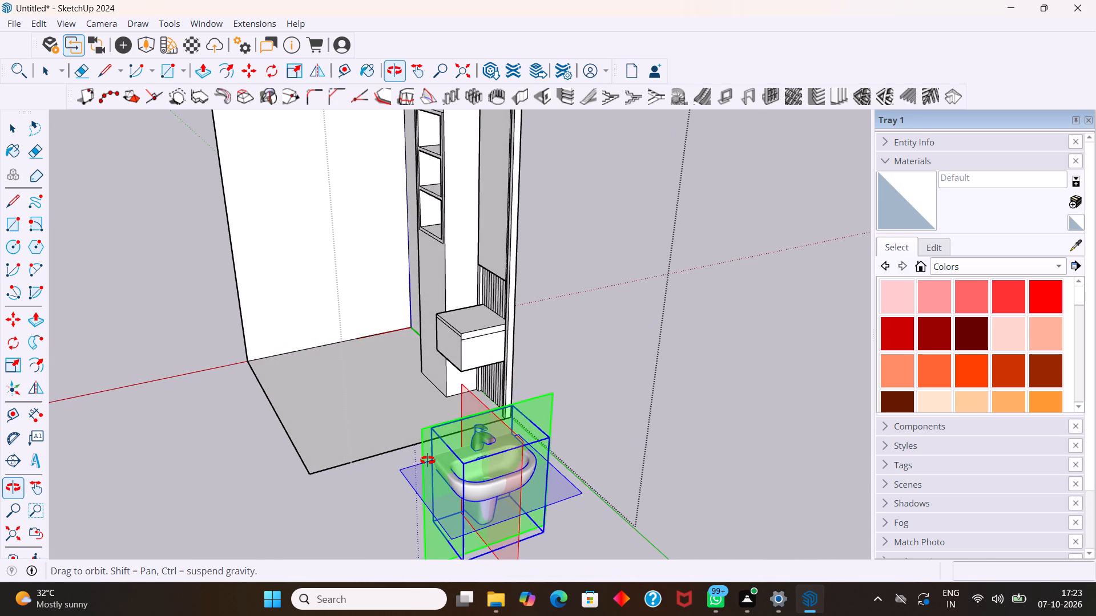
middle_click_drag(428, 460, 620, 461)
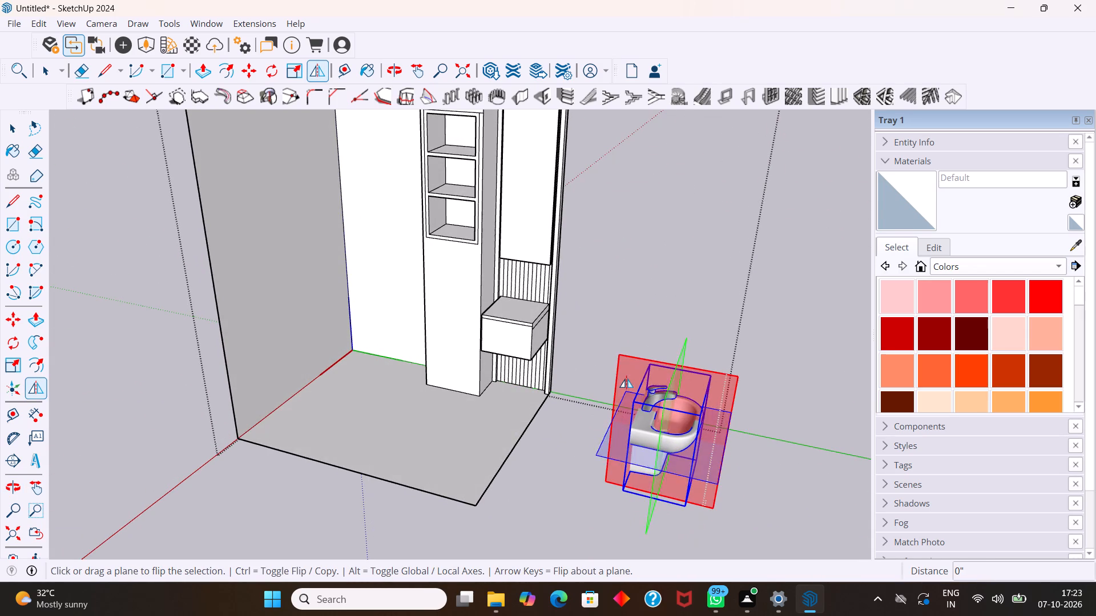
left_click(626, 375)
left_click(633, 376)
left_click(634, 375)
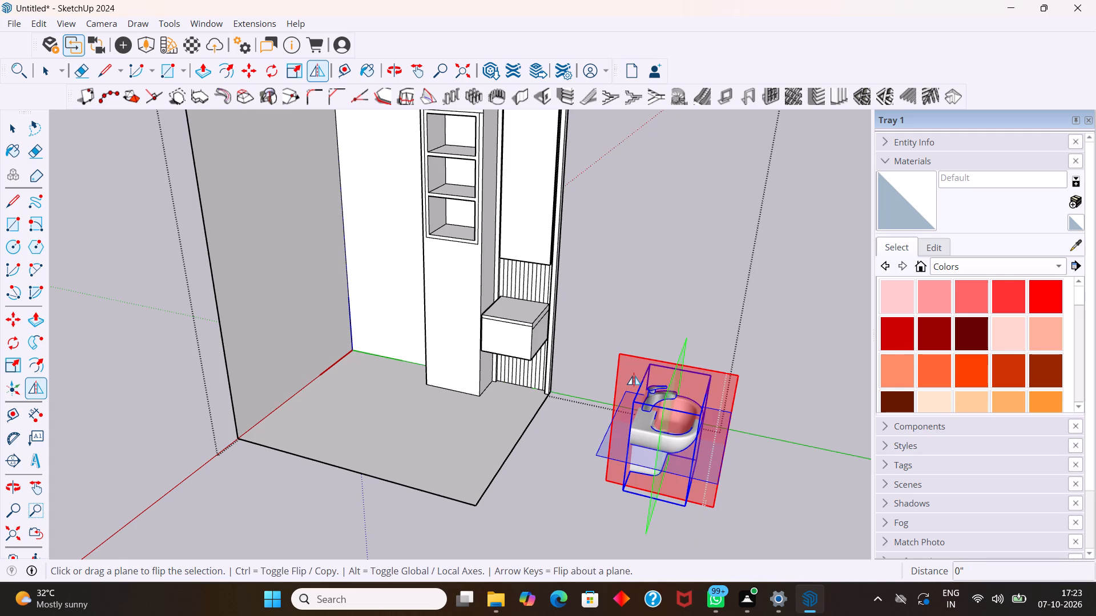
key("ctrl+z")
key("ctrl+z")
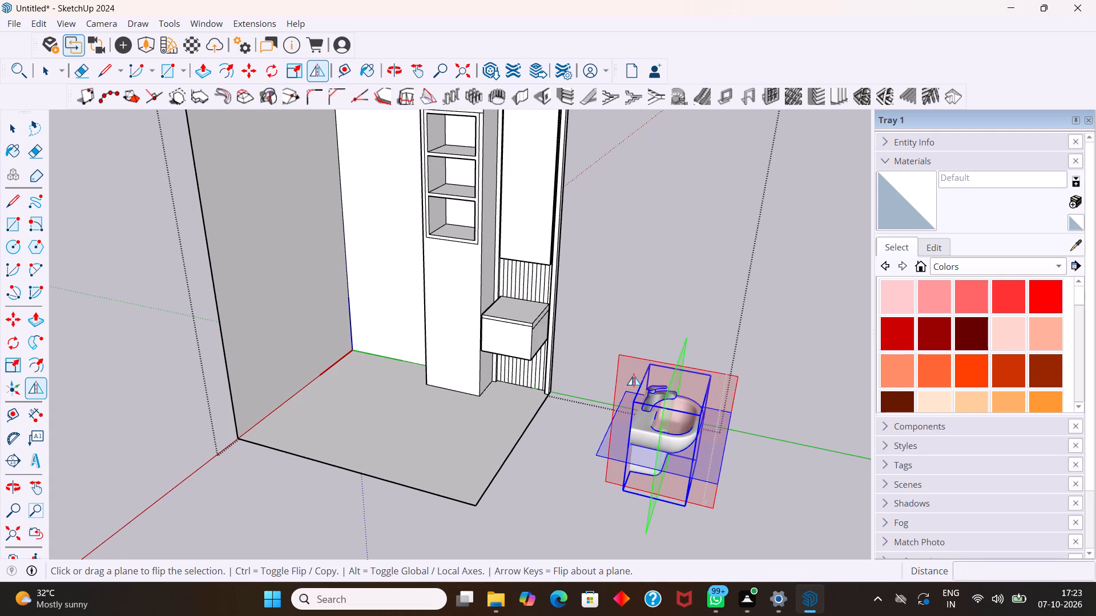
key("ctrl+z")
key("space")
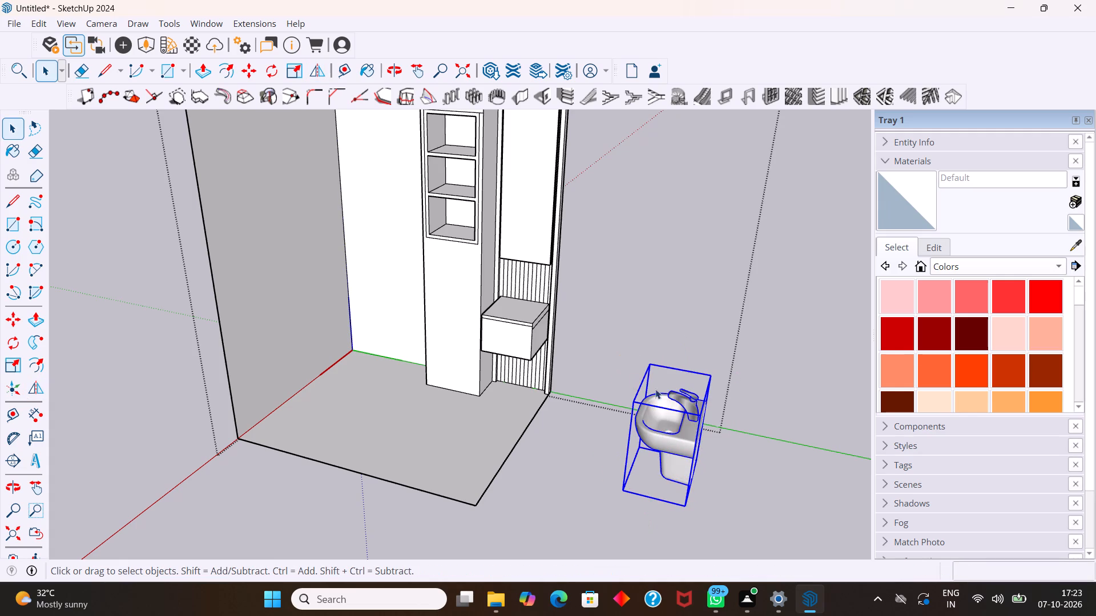
Rotate the washbasin 90 degrees on the ground plane so its front faces the same way as the drawer cabinet.
key("q")
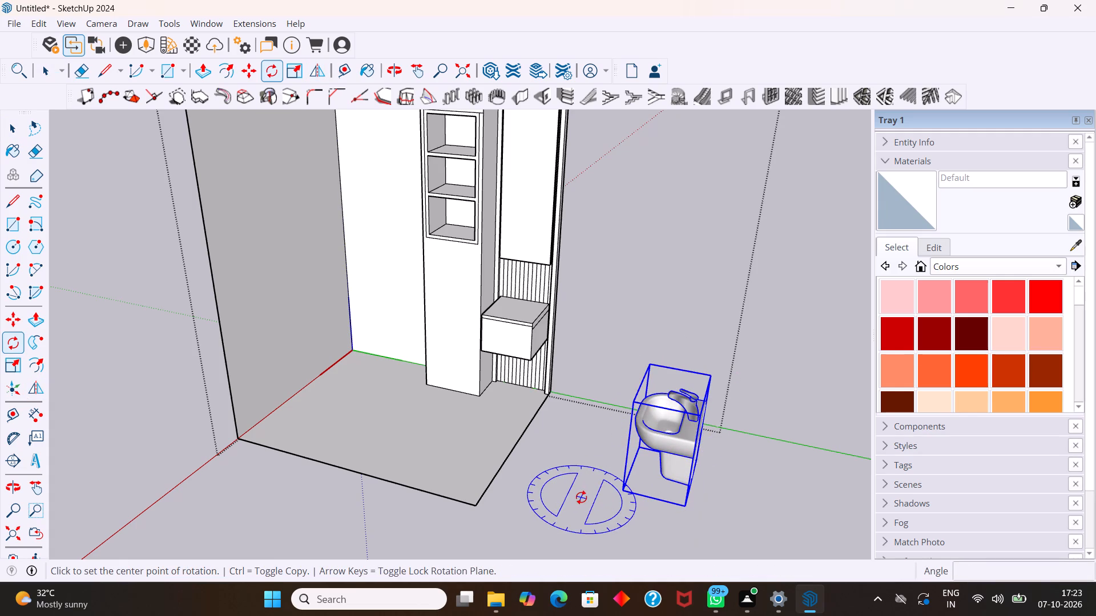
left_click(581, 497)
left_click(550, 556)
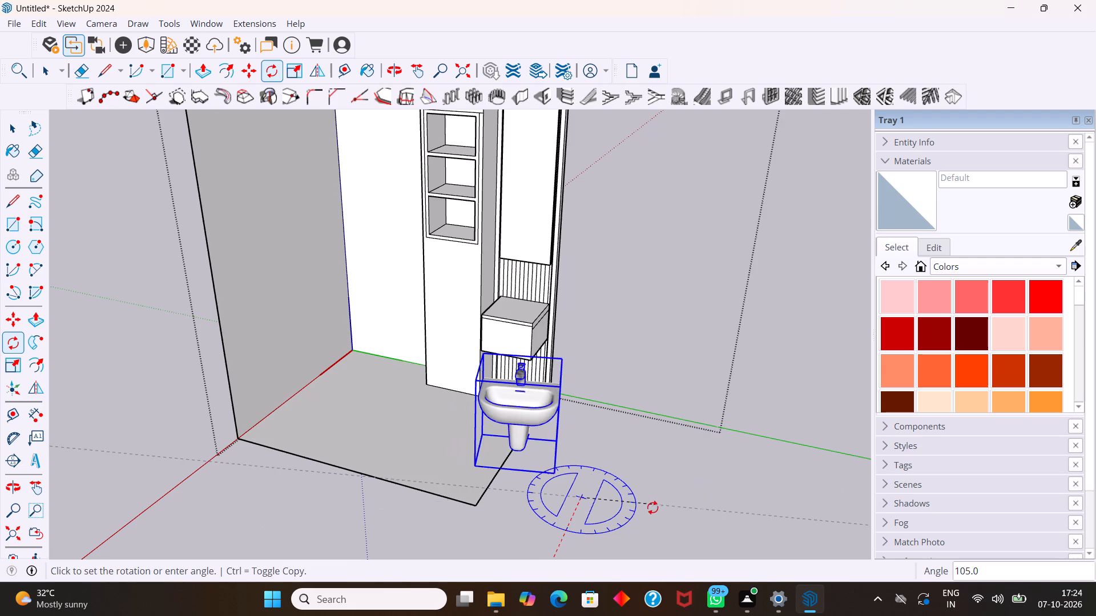
left_click(646, 514)
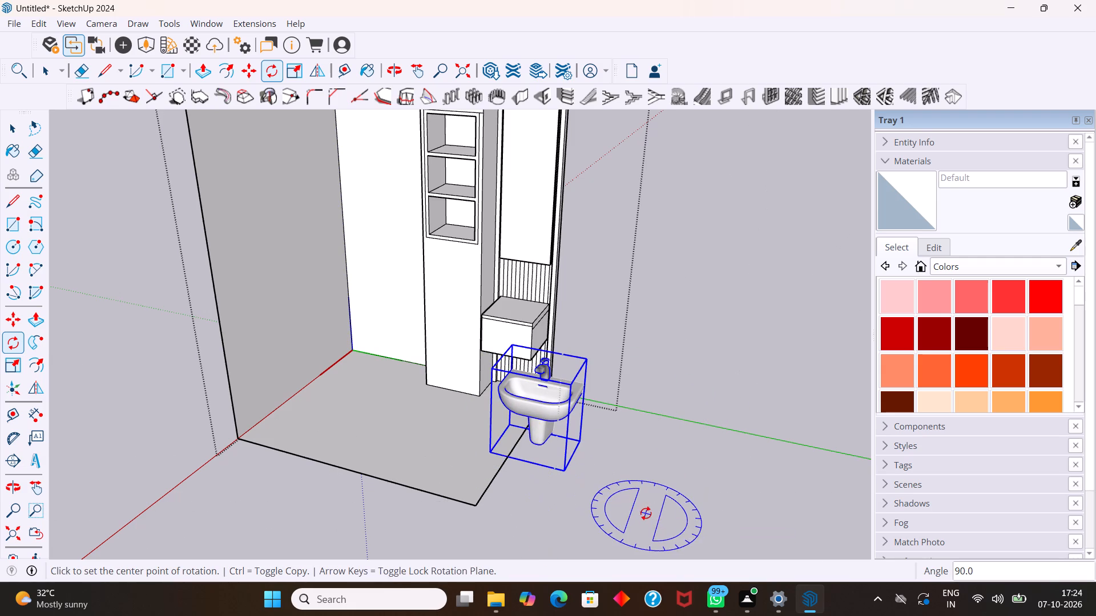
key("space")
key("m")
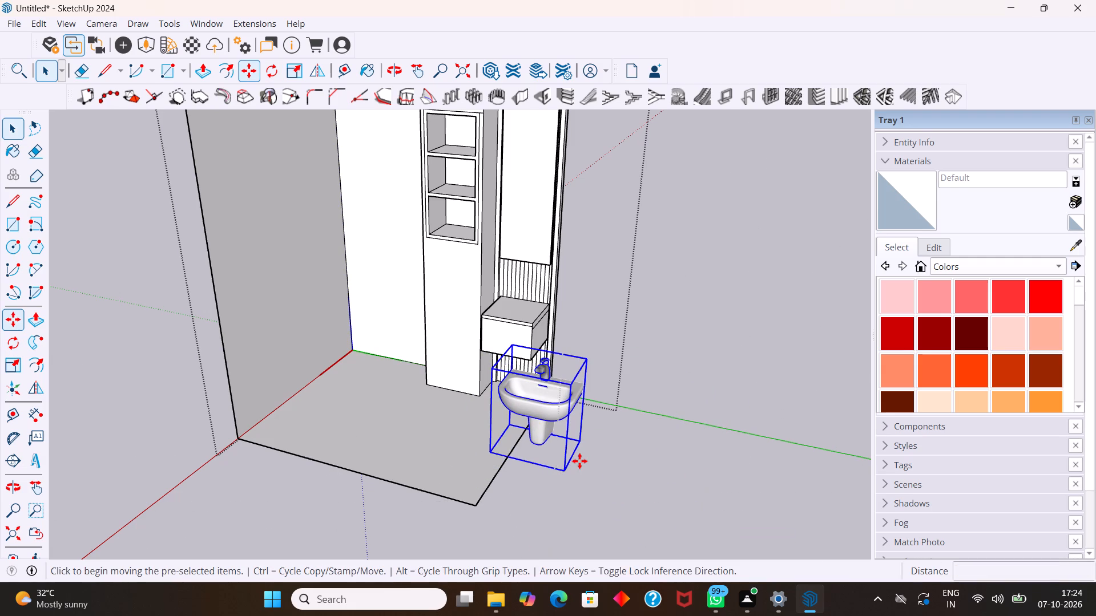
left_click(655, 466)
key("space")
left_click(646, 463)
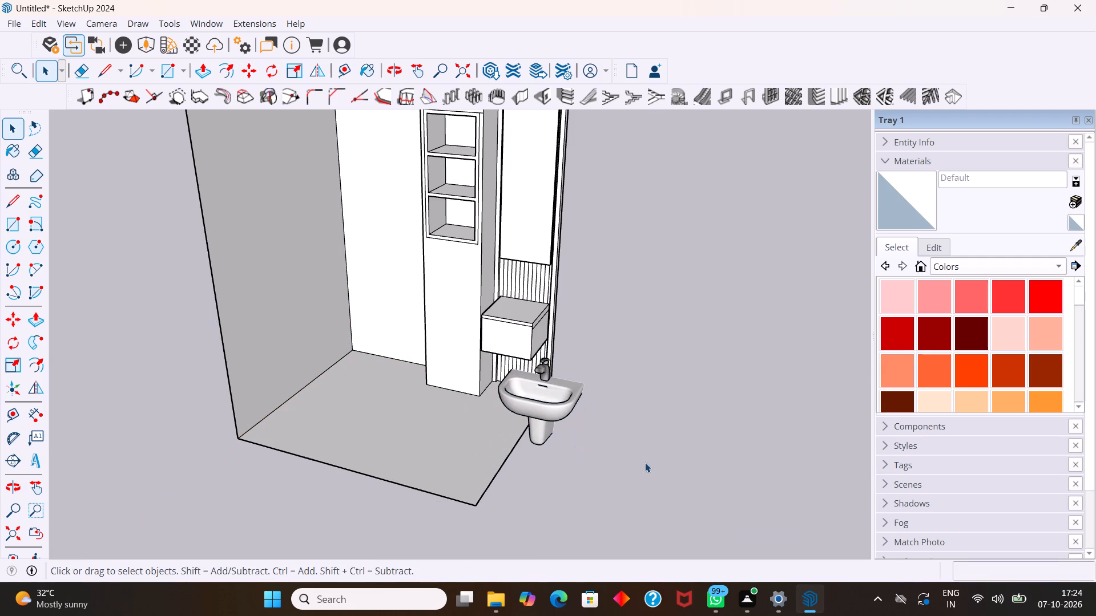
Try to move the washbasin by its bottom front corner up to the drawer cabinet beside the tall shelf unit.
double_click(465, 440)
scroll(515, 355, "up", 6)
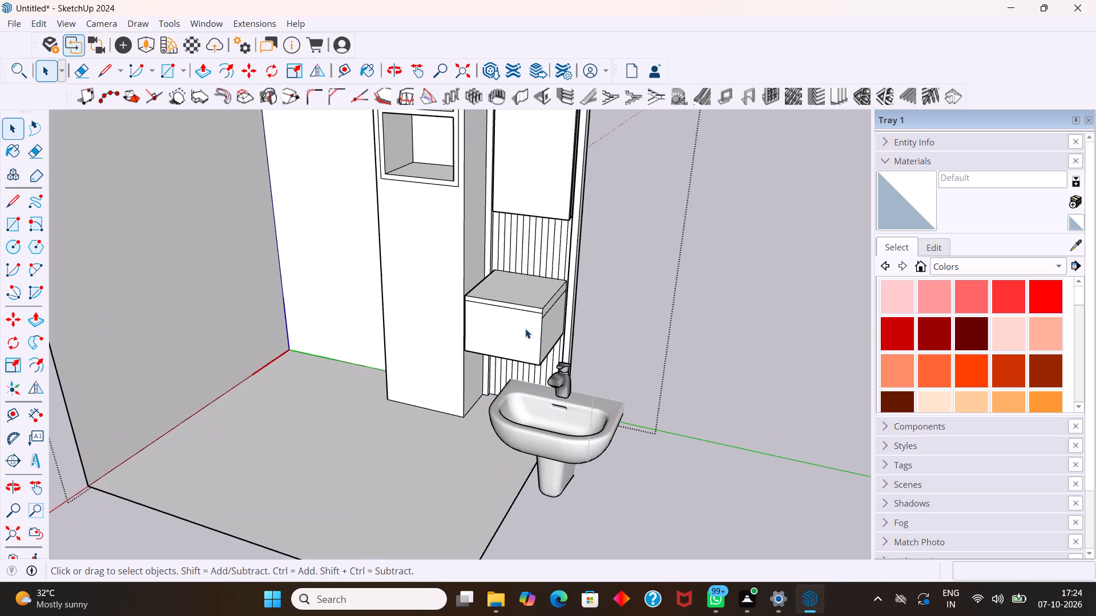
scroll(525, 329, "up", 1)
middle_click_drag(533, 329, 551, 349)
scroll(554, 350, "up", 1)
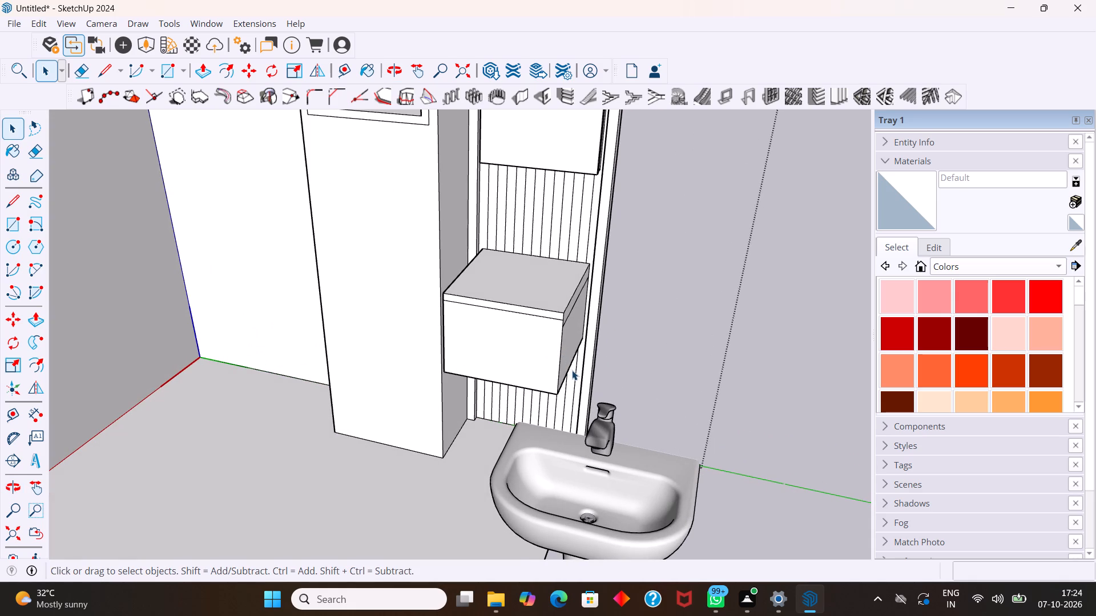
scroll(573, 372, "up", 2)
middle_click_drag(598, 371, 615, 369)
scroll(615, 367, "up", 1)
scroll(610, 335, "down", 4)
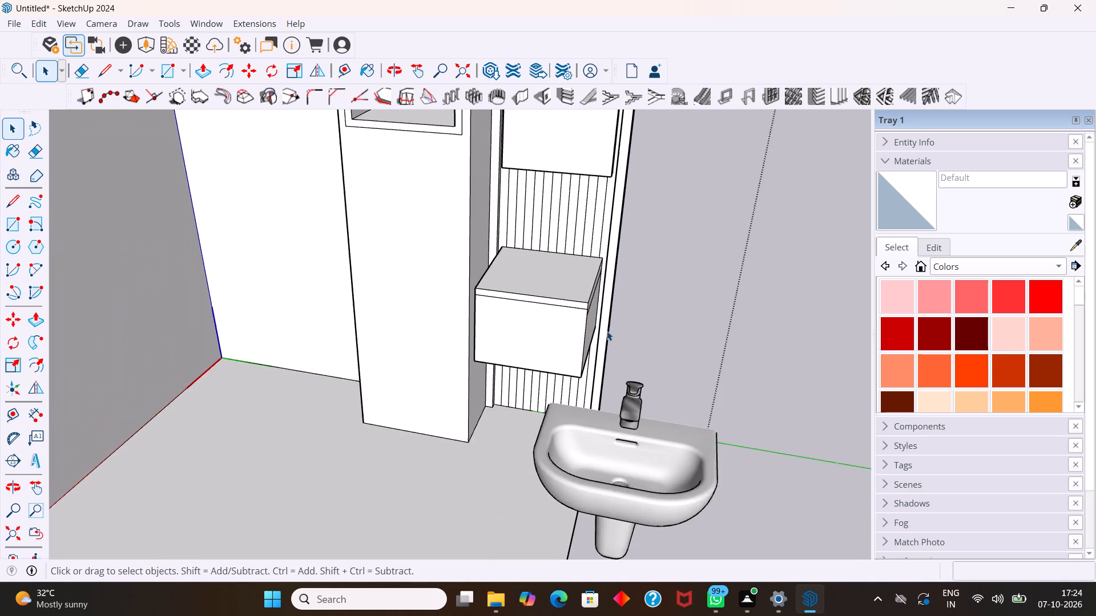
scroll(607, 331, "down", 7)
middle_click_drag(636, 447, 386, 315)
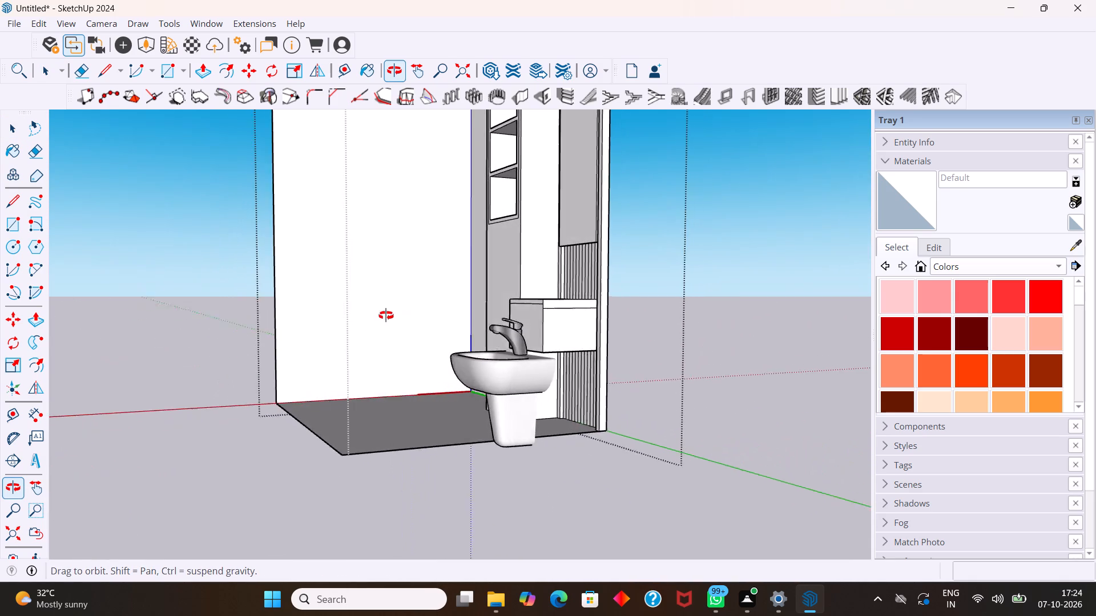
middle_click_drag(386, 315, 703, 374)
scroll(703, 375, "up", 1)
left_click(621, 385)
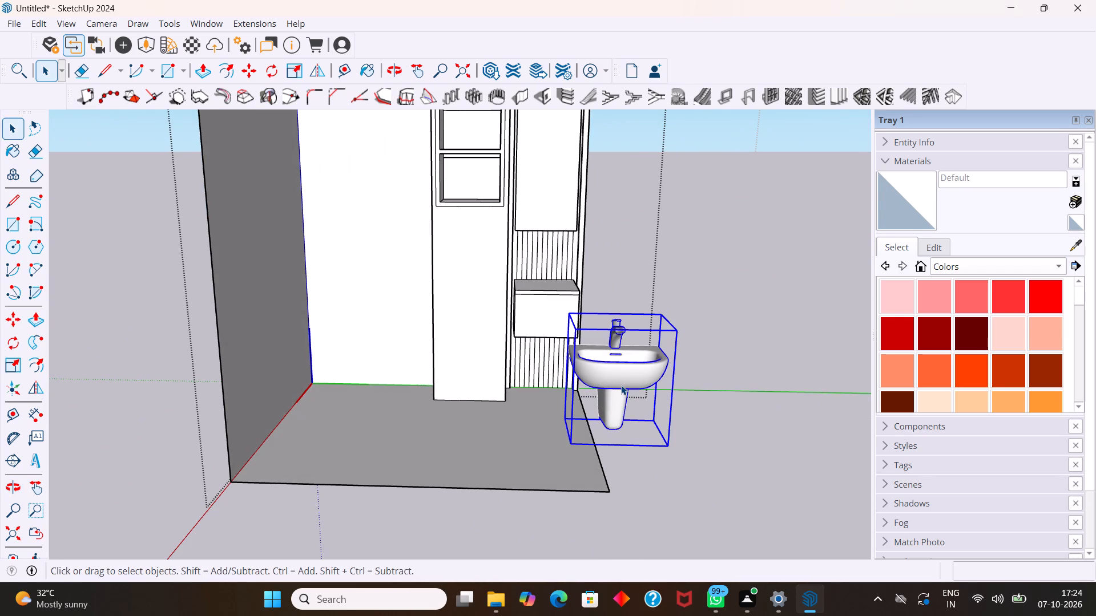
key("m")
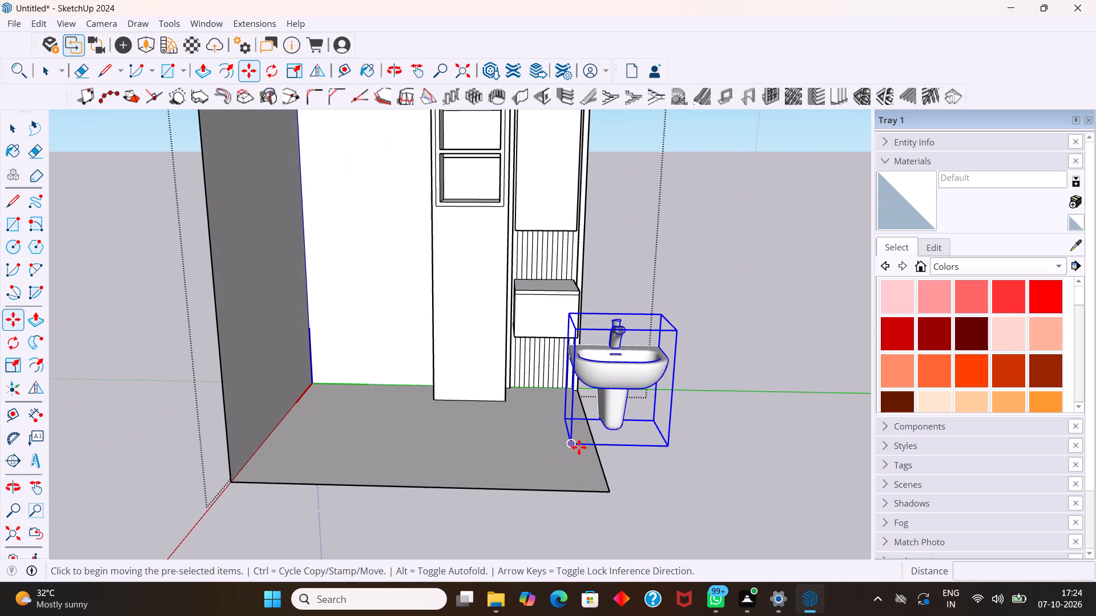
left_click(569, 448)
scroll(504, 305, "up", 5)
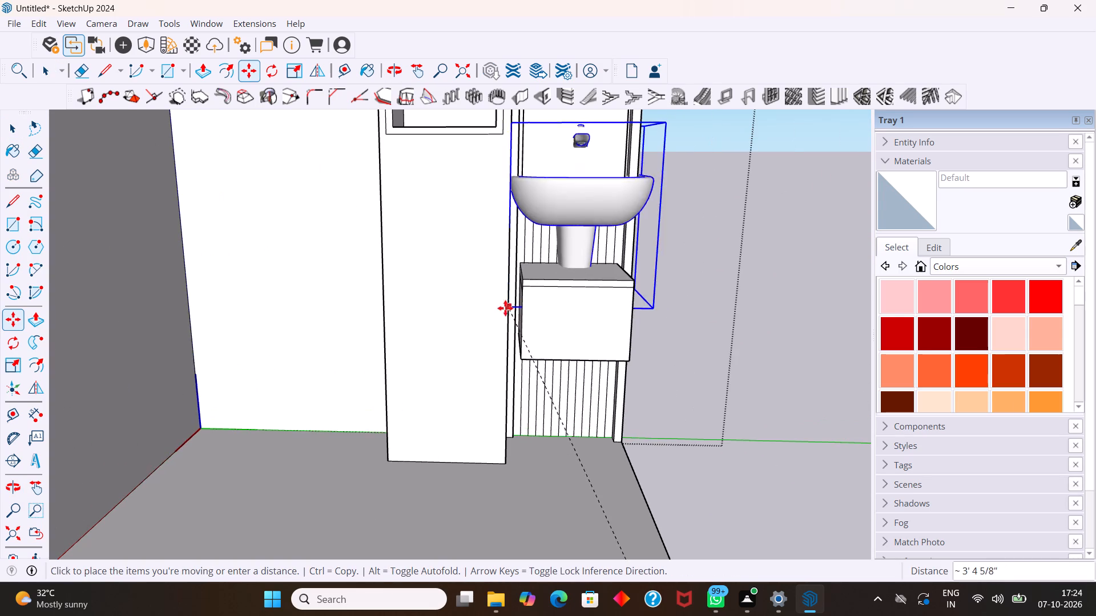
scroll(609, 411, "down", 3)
Scale the washbasin's height down to about 0.65 along the blue axis, keeping its base in place.
key("s")
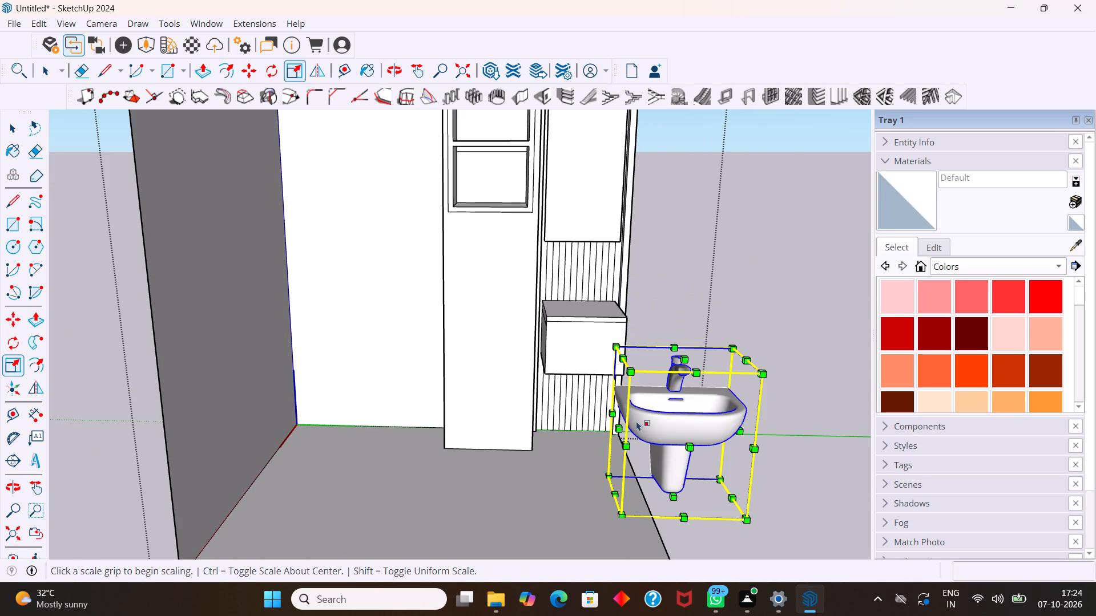
key("space")
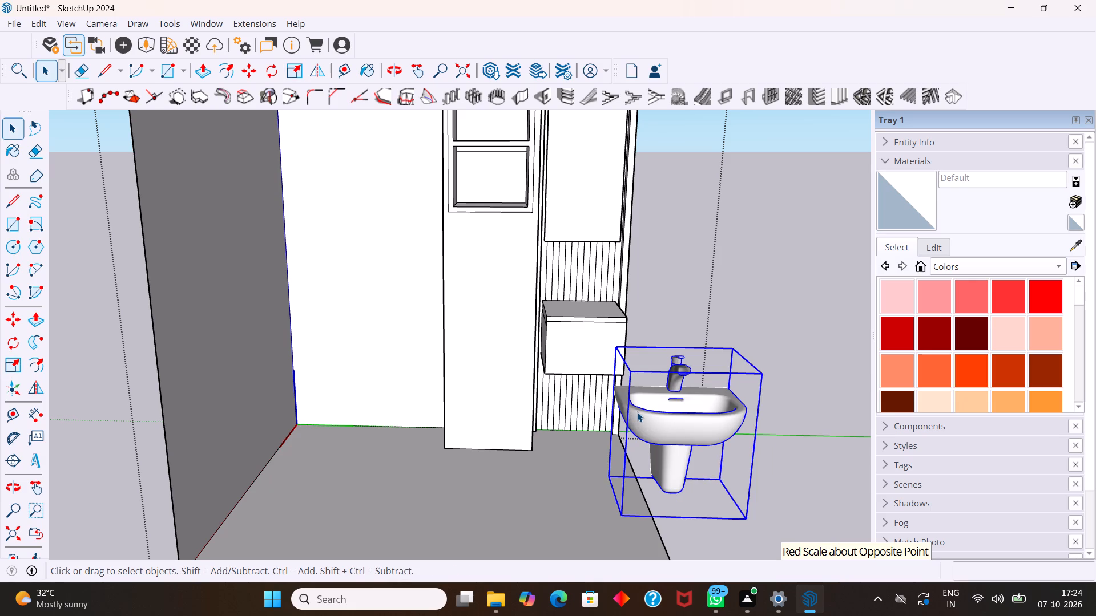
left_click(638, 411)
key("s")
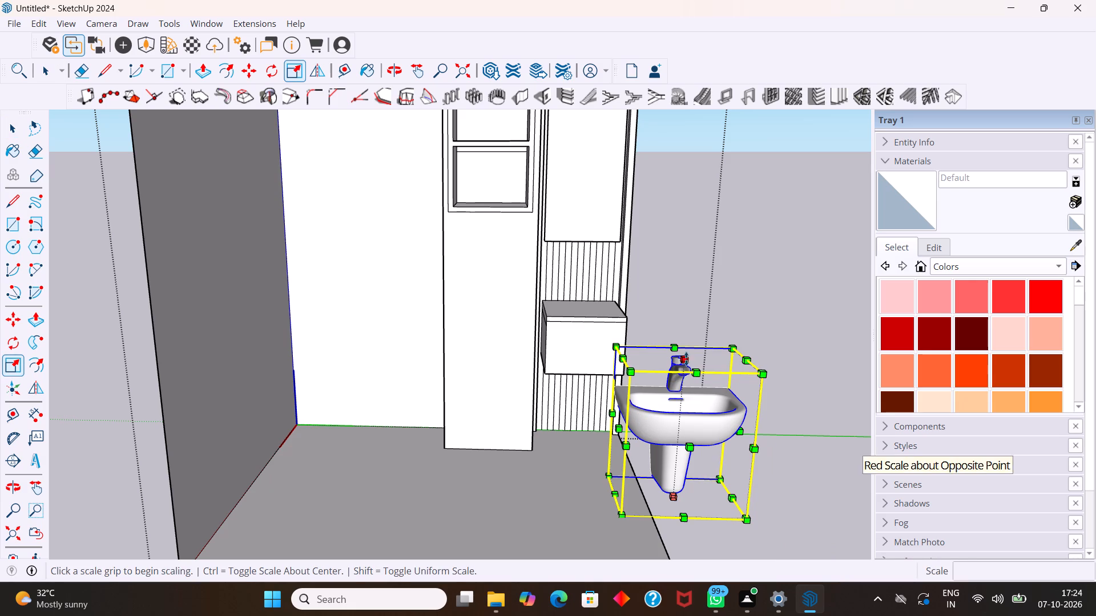
left_click_drag(687, 357, 691, 411)
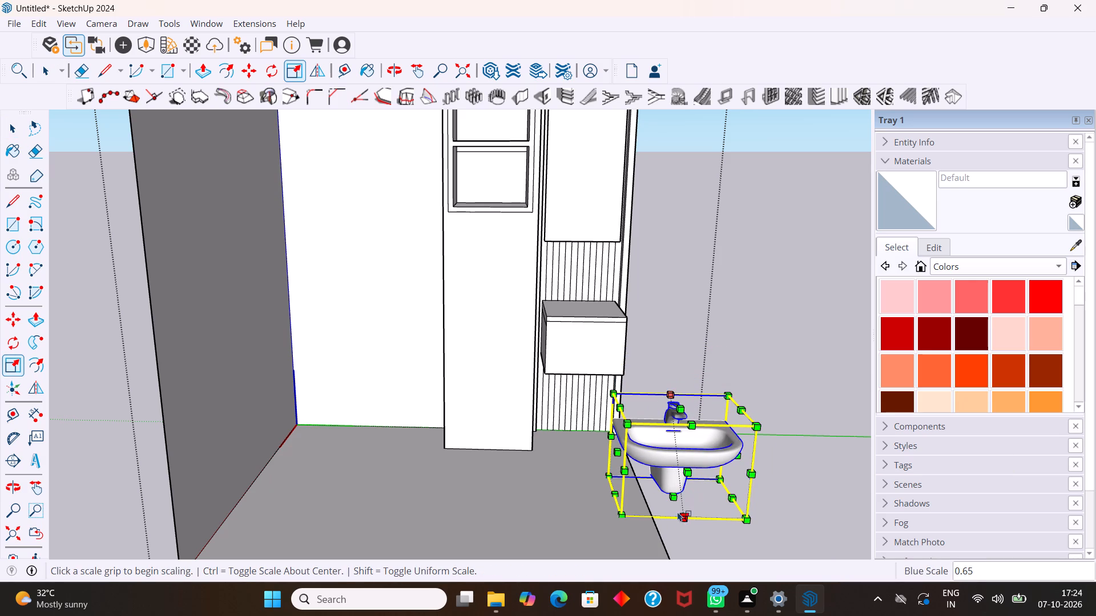
Rescale the washbasin's height from its base, ending with a blue-axis scale of about 1.24.
middle_click_drag(683, 507, 679, 420)
scroll(702, 450, "up", 3)
left_click_drag(682, 443, 684, 415)
left_click_drag(684, 415, 685, 439)
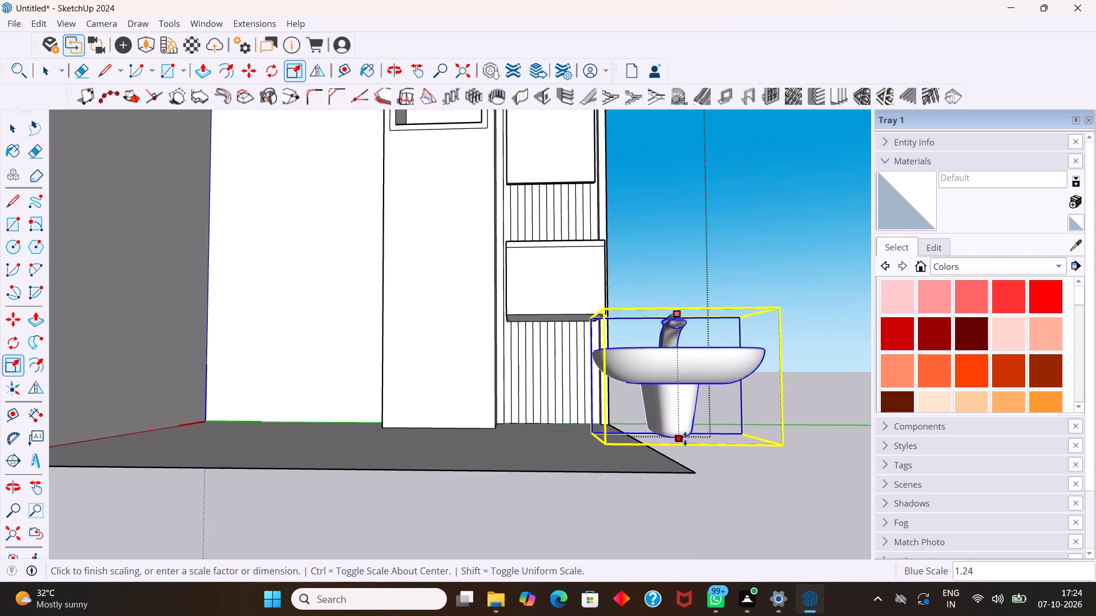
left_click_drag(685, 439, 685, 440)
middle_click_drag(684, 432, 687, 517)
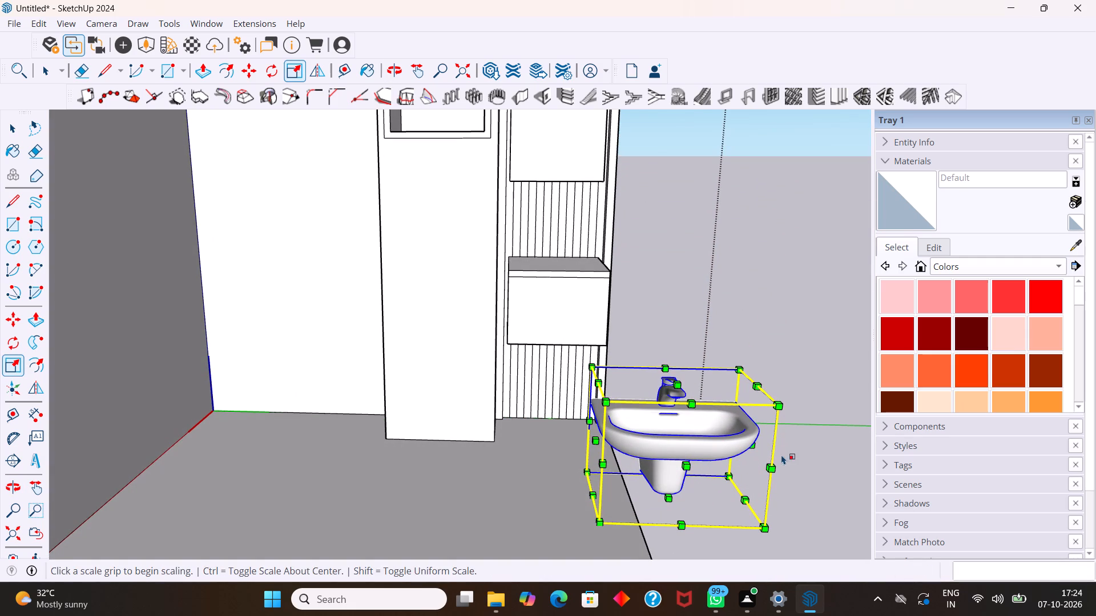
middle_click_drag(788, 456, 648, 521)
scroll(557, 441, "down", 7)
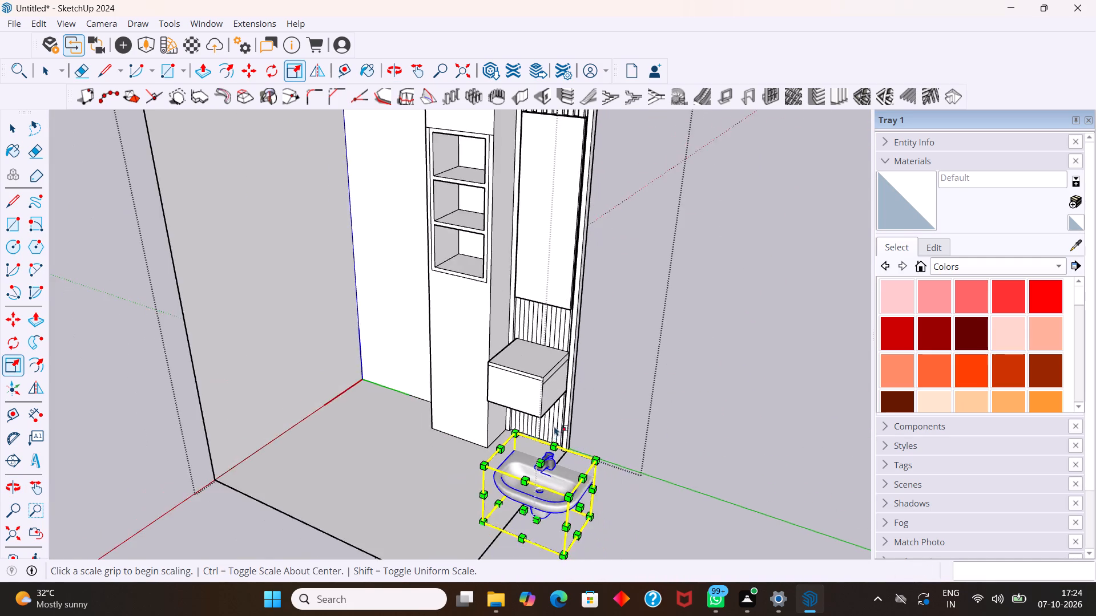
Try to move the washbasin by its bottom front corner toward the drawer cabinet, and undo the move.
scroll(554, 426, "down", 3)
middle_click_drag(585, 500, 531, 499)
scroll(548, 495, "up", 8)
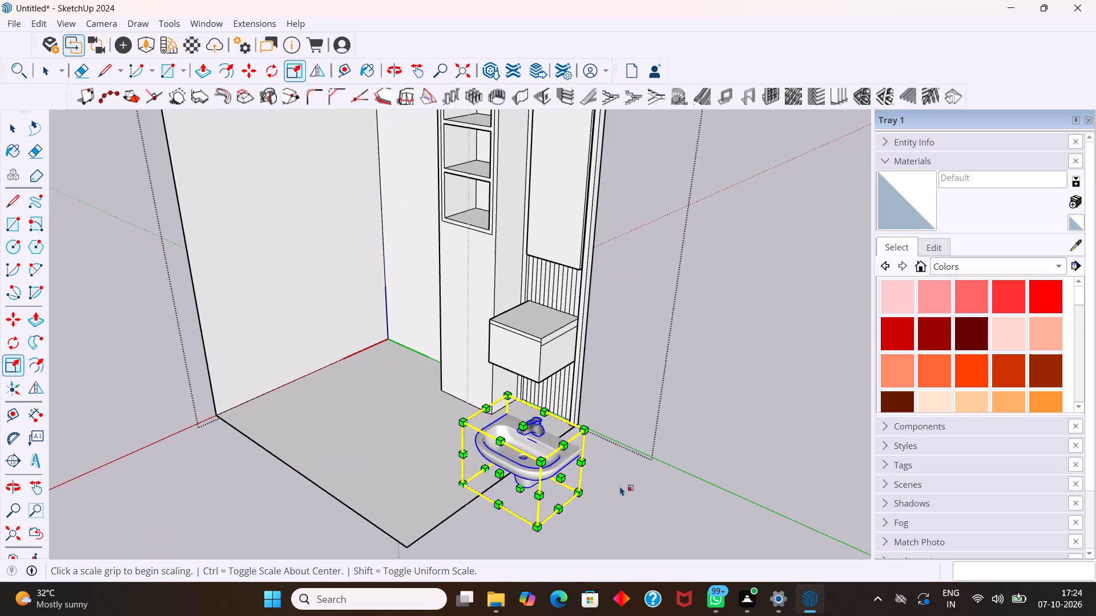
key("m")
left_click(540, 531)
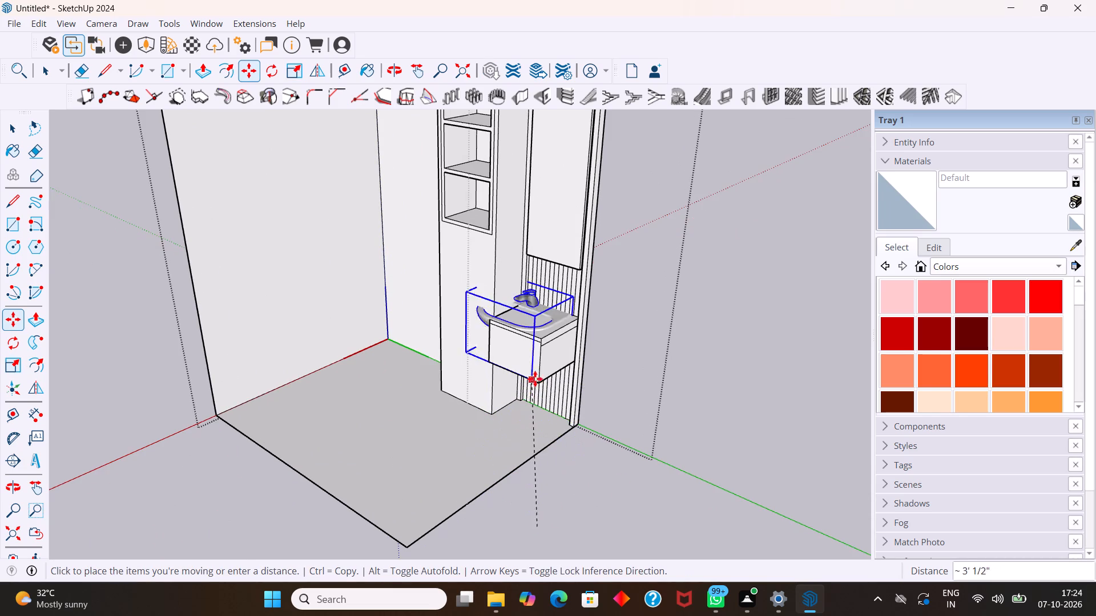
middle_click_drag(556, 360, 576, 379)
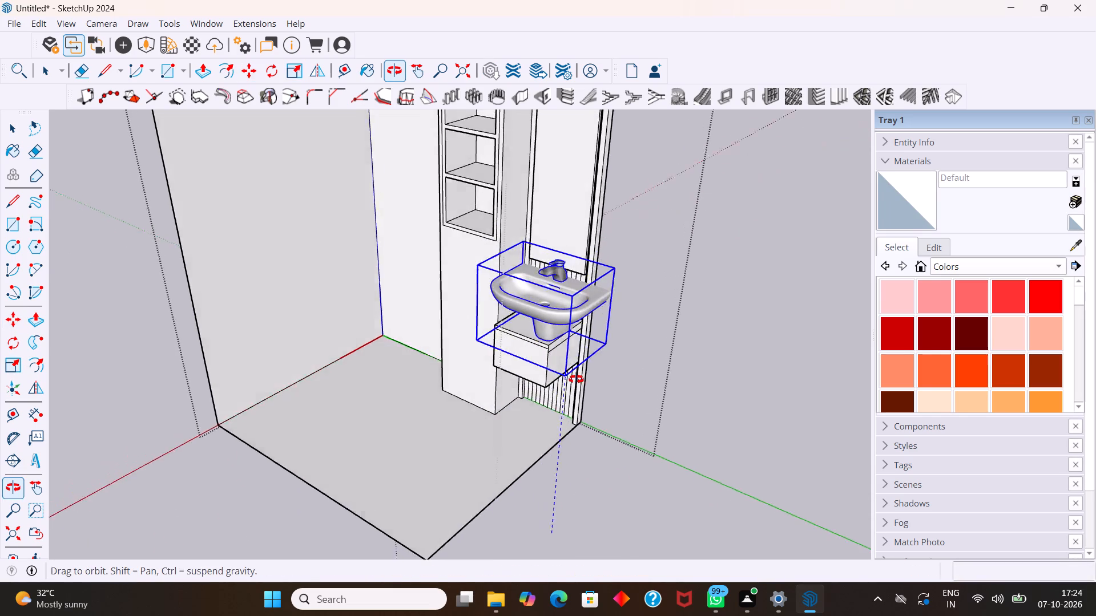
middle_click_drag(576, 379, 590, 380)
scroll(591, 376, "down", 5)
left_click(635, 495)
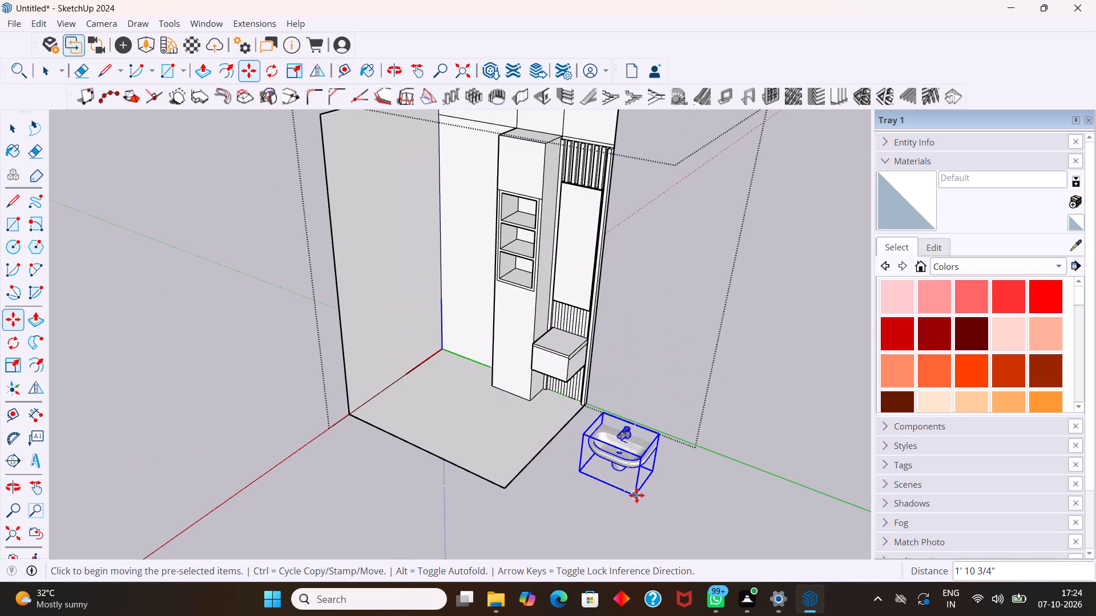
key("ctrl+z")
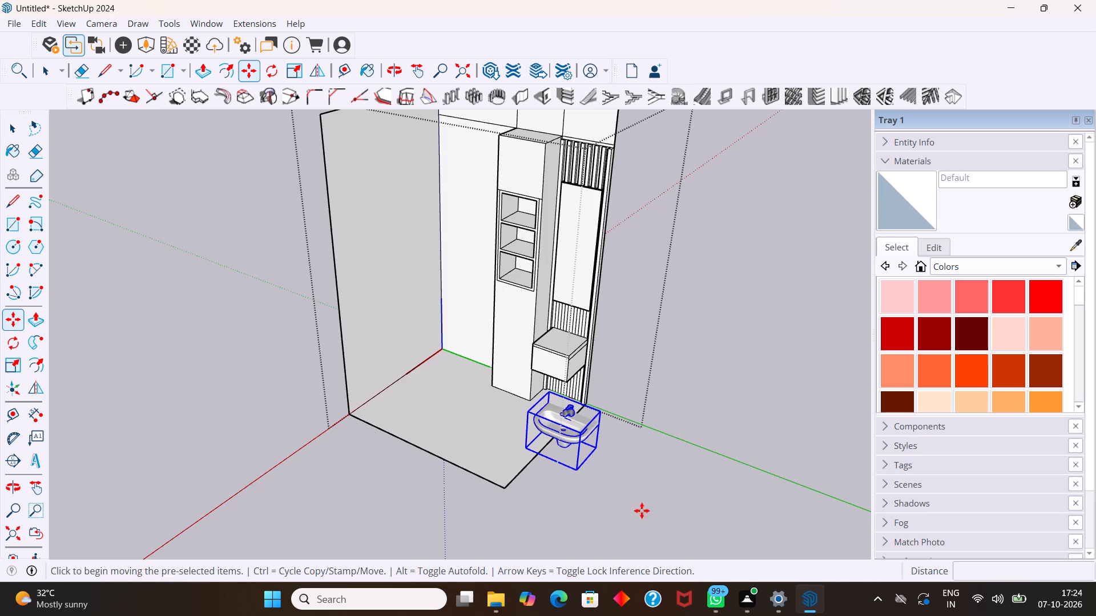
Move the washbasin about 3' 4" across the ground, clear of the room floor.
left_click_drag(582, 472, 601, 485)
left_click(683, 516)
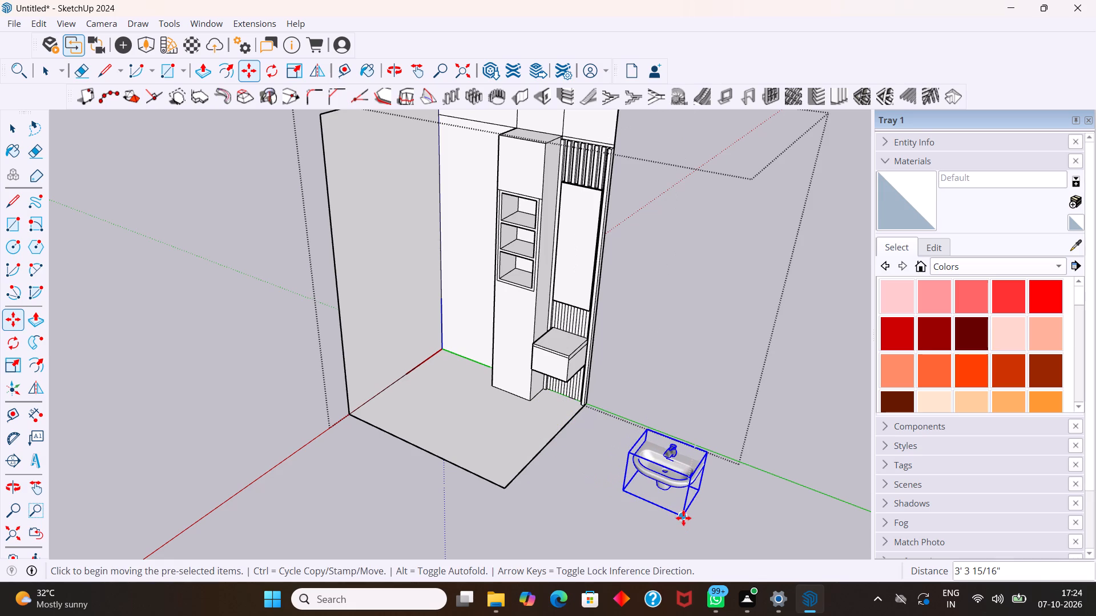
Scale the washbasin's height down to about 0.55 along the blue axis, keeping its base in place.
scroll(636, 509, "down", 13)
scroll(672, 522, "up", 11)
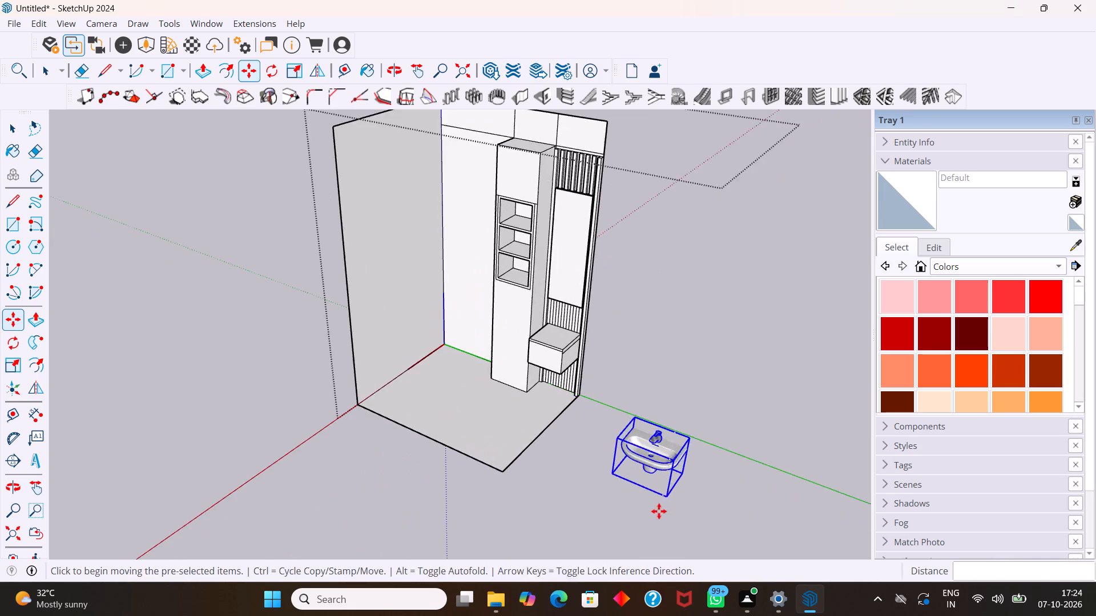
middle_click_drag(668, 504, 724, 469)
scroll(726, 469, "up", 1)
key("s")
scroll(707, 459, "up", 8)
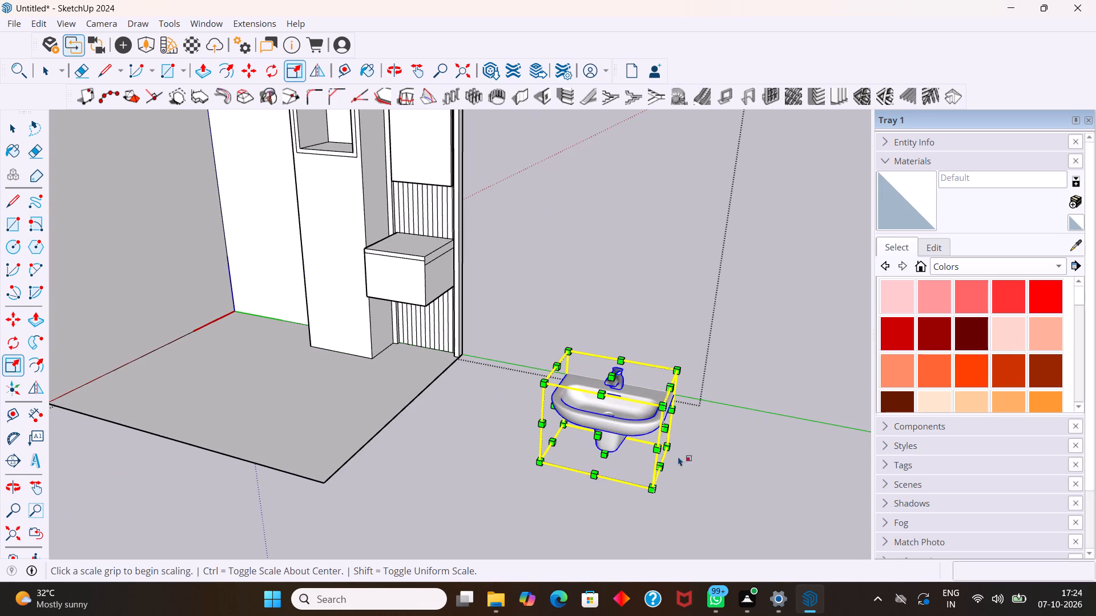
left_click_drag(615, 380, 617, 414)
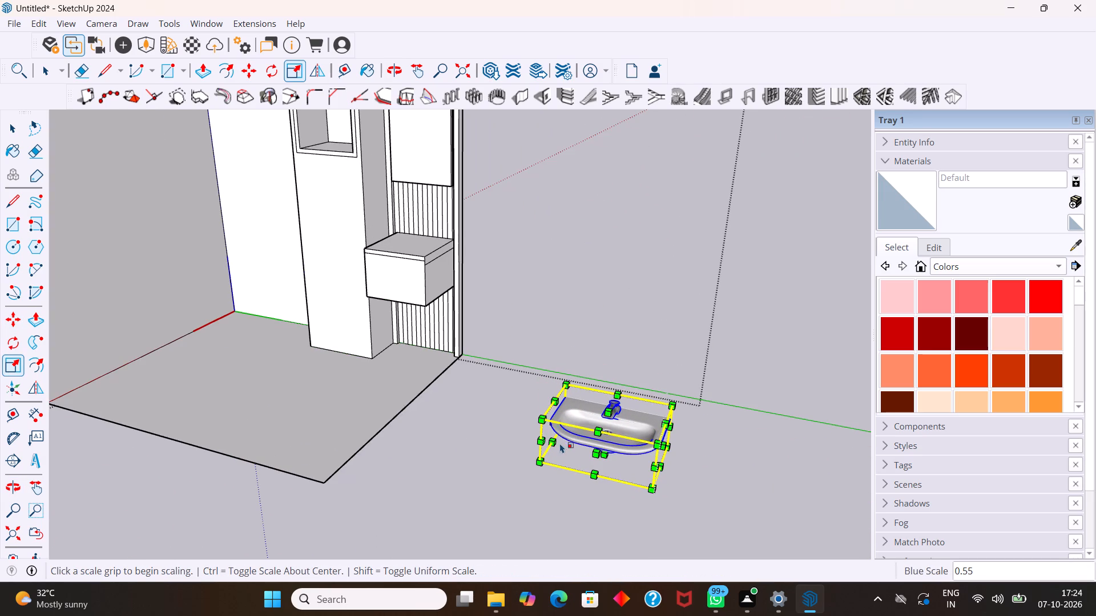
Rescale the washbasin's width from its side, ending with a red-axis scale of about 1.79.
middle_click_drag(566, 433, 685, 447)
left_click_drag(631, 402, 664, 403)
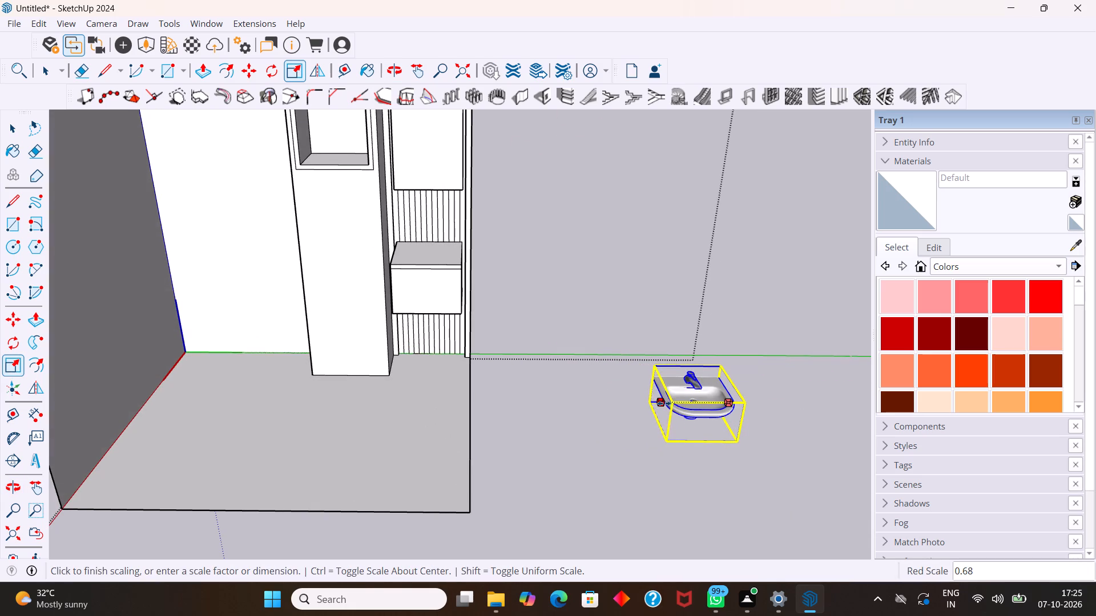
left_click_drag(664, 403, 685, 403)
scroll(703, 403, "up", 8)
middle_click_drag(786, 395, 674, 419)
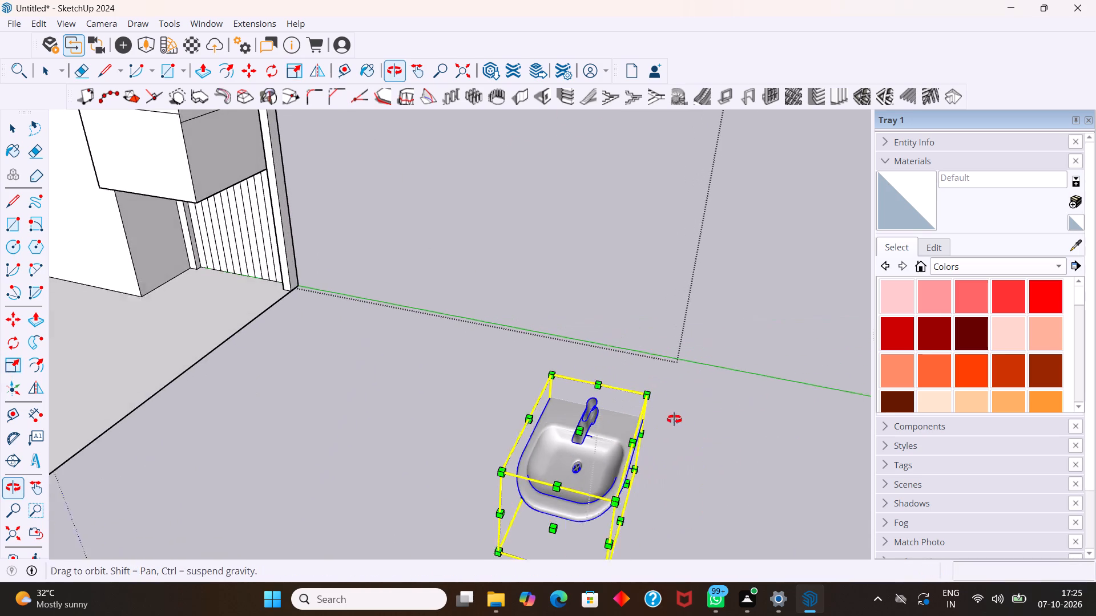
middle_click_drag(674, 419, 670, 419)
left_click_drag(613, 487, 704, 470)
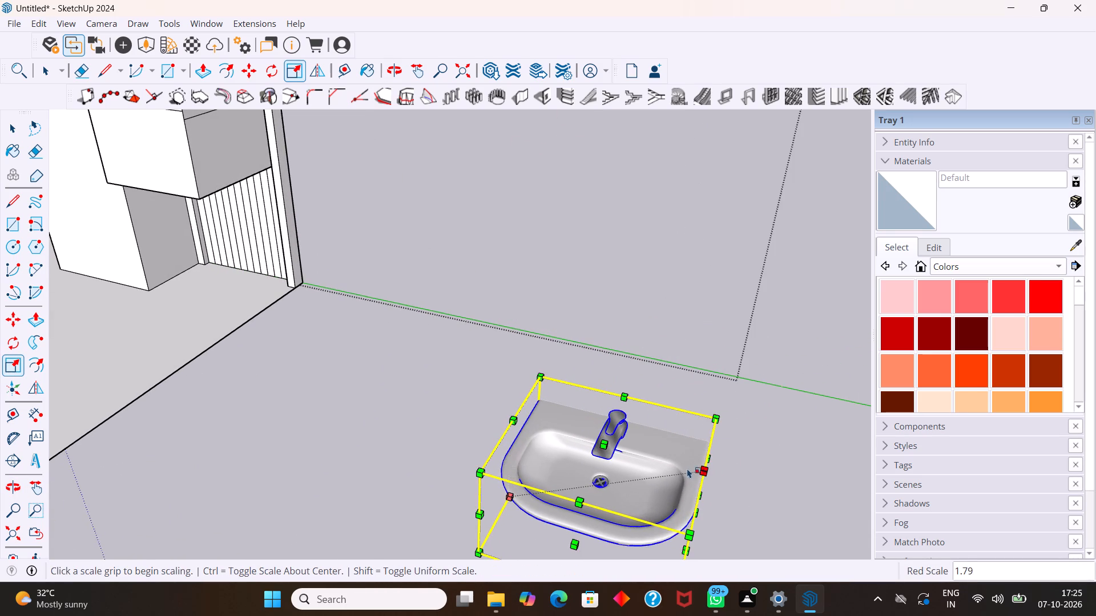
Scale down the washbasin's depth from its front side.
scroll(686, 468, "down", 5)
left_click_drag(618, 514, 633, 489)
key("space")
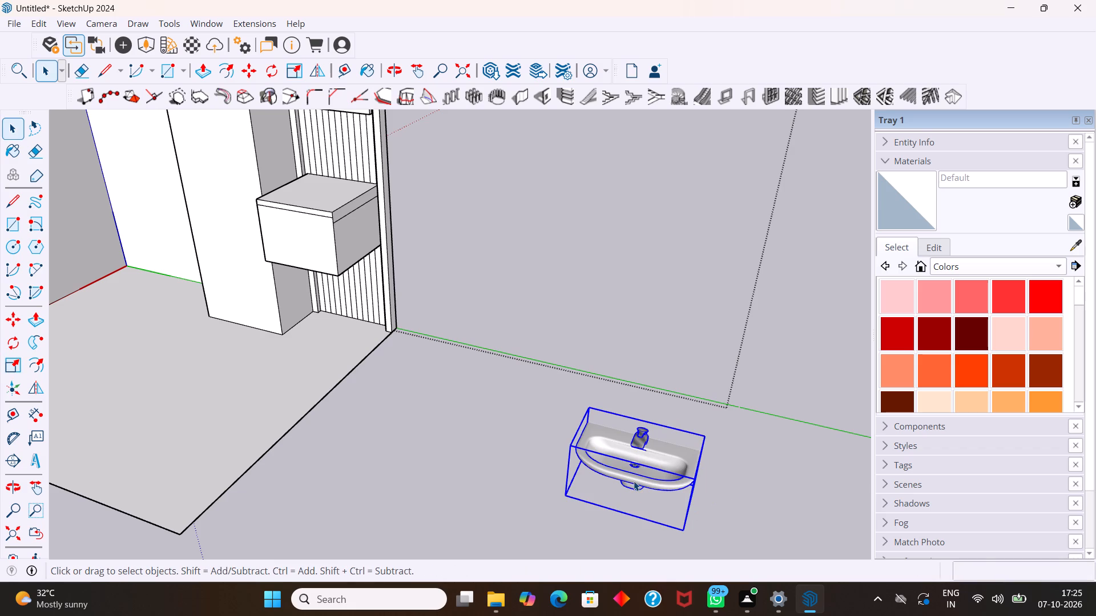
Move the washbasin by its bottom front corner onto the drawer cabinet's top front corner beside the tall shelf unit.
key("m")
left_click(567, 497)
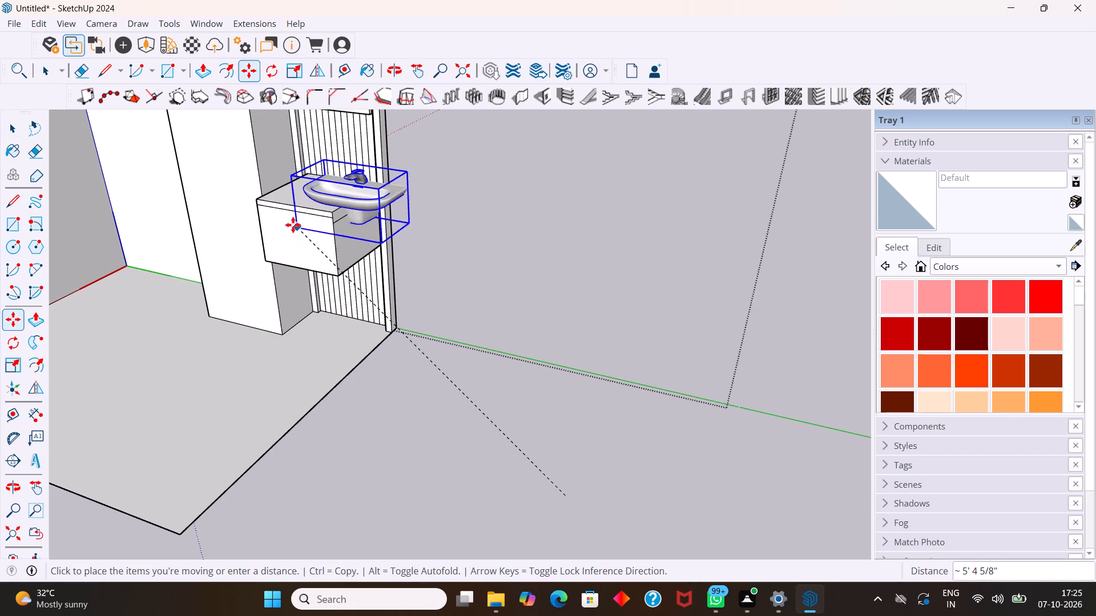
middle_click_drag(269, 197, 418, 283)
scroll(279, 287, "up", 3)
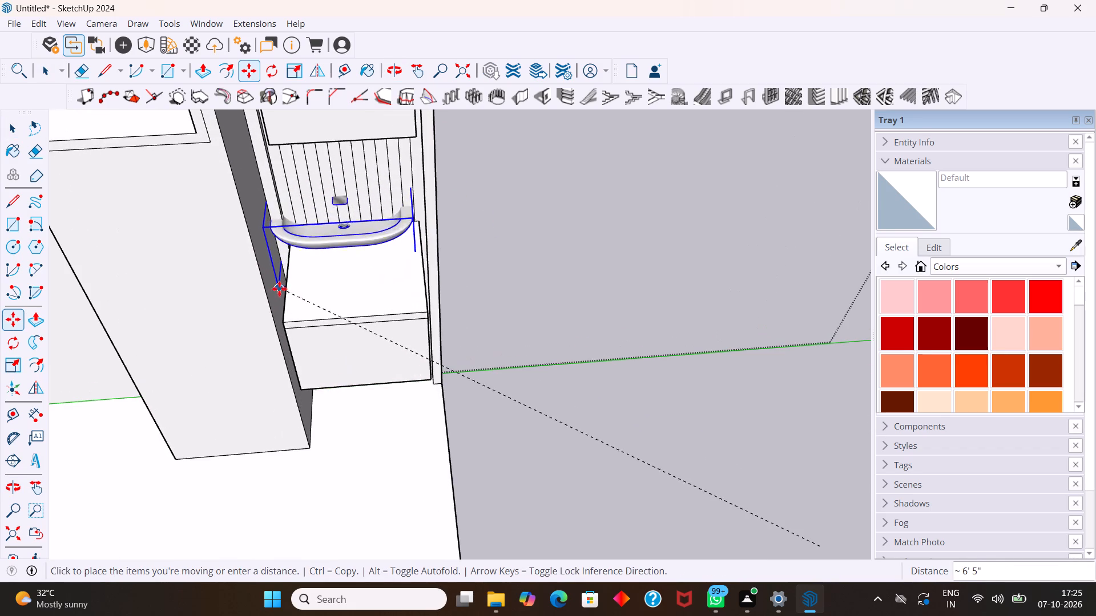
scroll(287, 329, "up", 2)
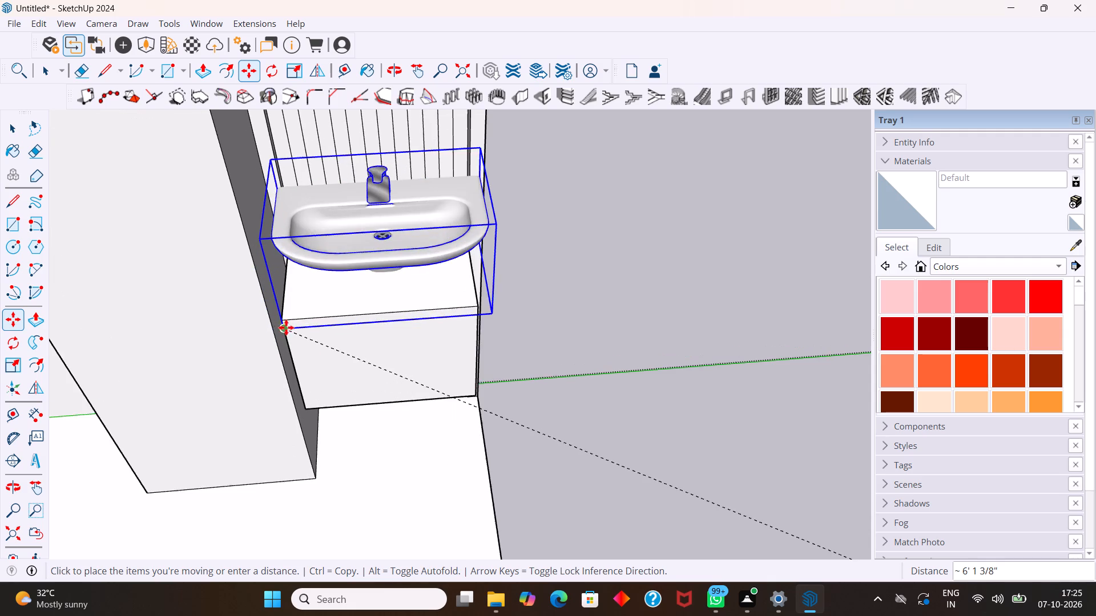
scroll(286, 327, "up", 3)
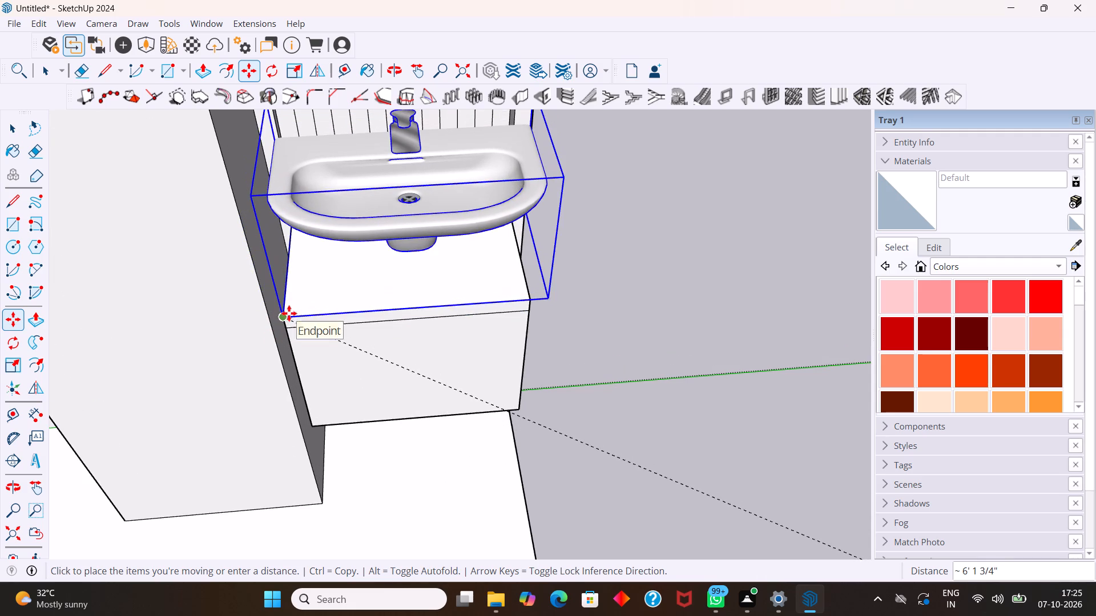
left_click(289, 311)
key("space")
Move the washbasin about 3 3/8" back over the cabinet top toward the fluted wall panel, and deselect it.
scroll(311, 333, "down", 5)
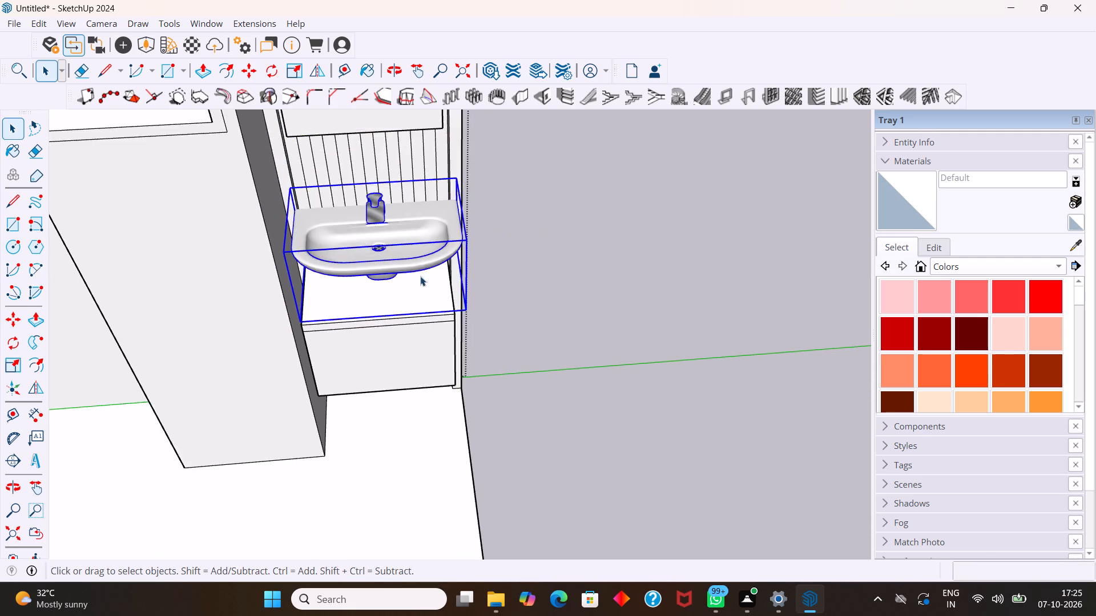
scroll(420, 276, "down", 5)
middle_click_drag(538, 315, 482, 228)
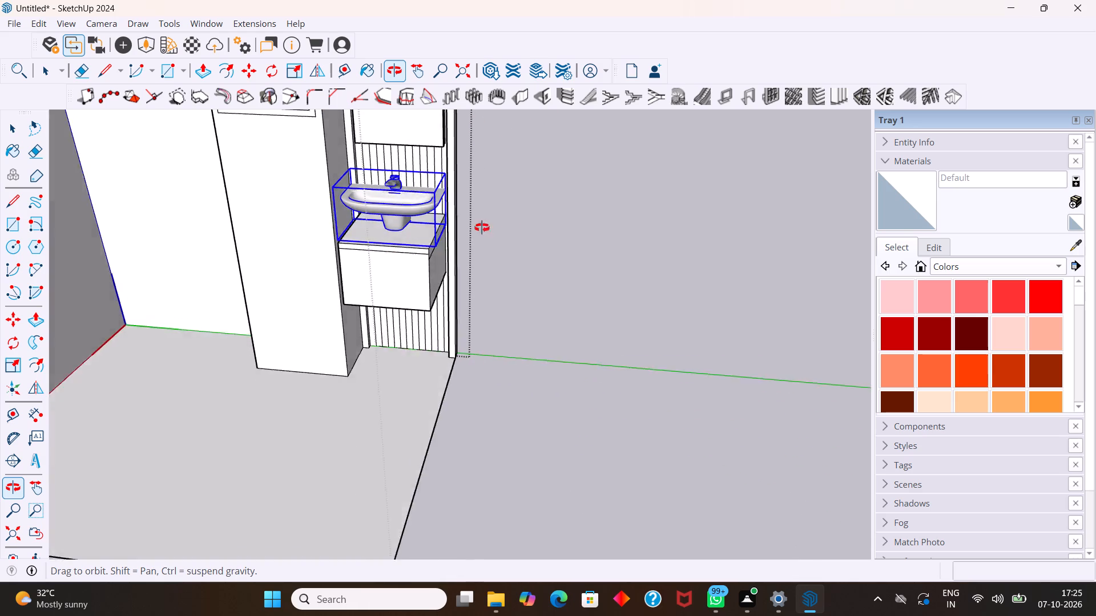
middle_click_drag(482, 228, 537, 214)
scroll(442, 228, "up", 2)
middle_click_drag(433, 225, 438, 505)
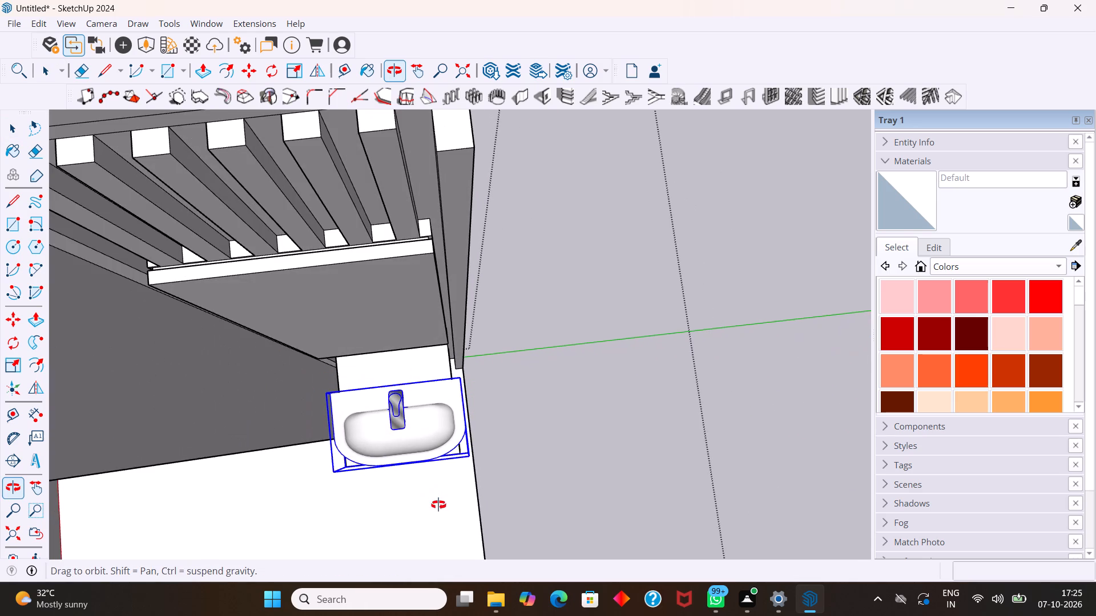
middle_click_drag(438, 505, 441, 508)
key("m")
middle_click_drag(450, 492, 366, 309)
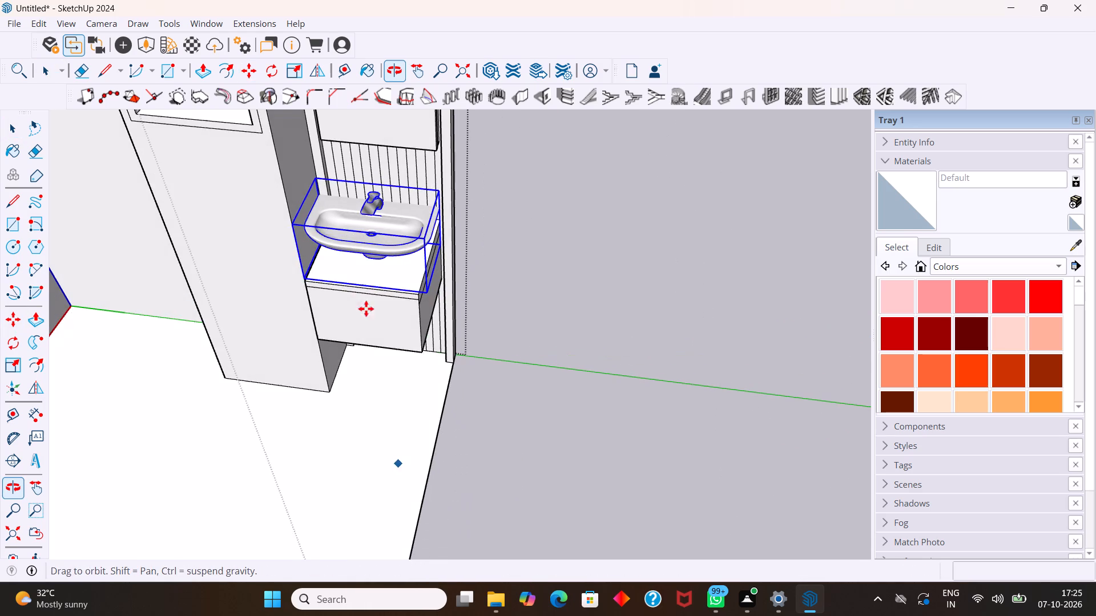
middle_click_drag(366, 309, 365, 311)
left_click(422, 289)
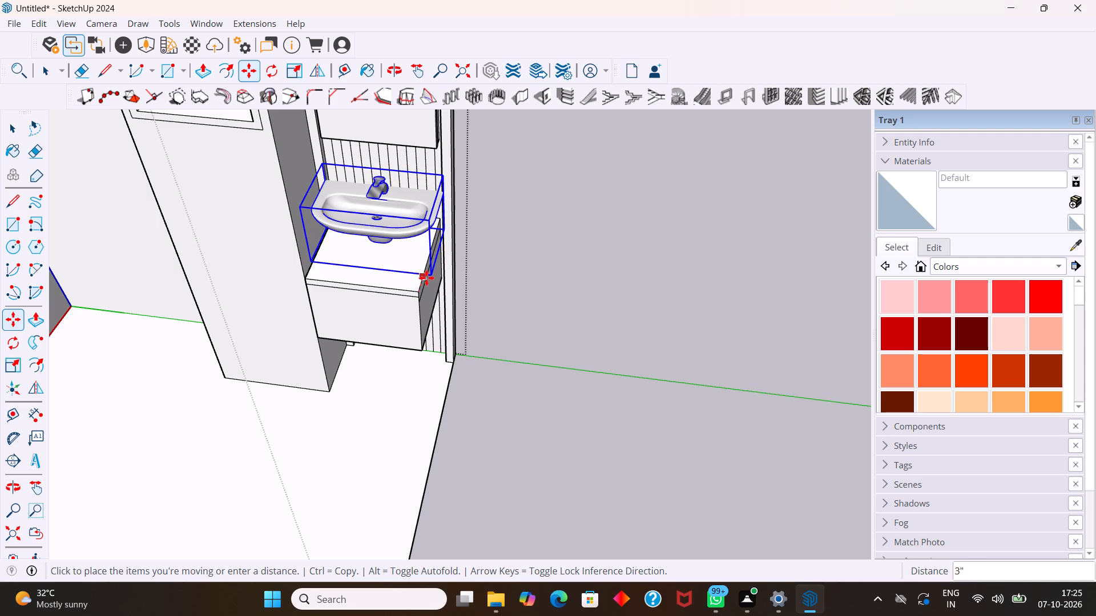
left_click(426, 277)
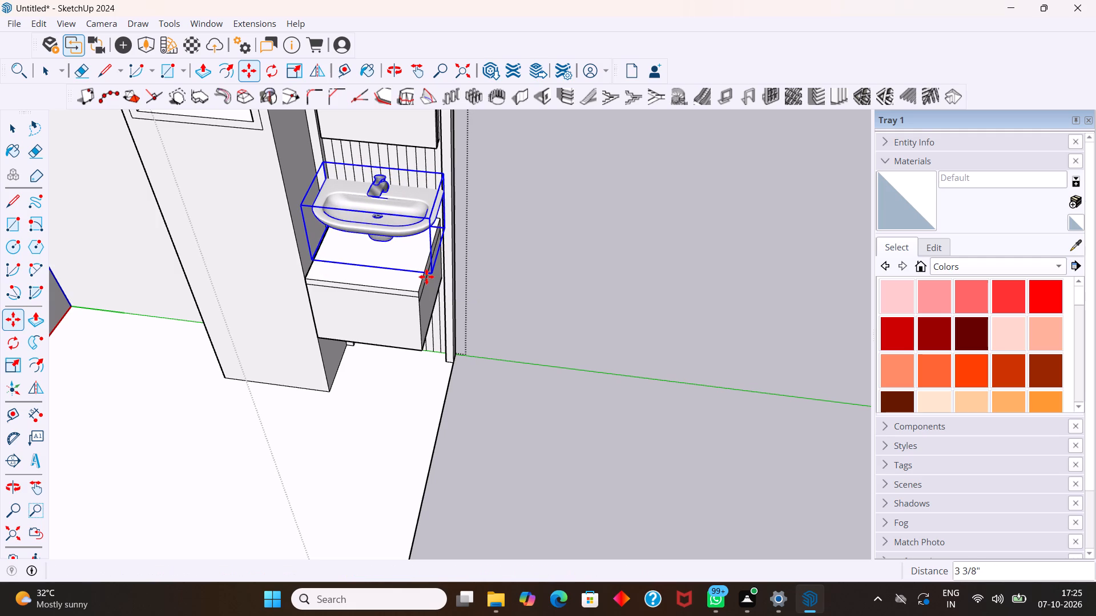
key("space")
left_click(578, 322)
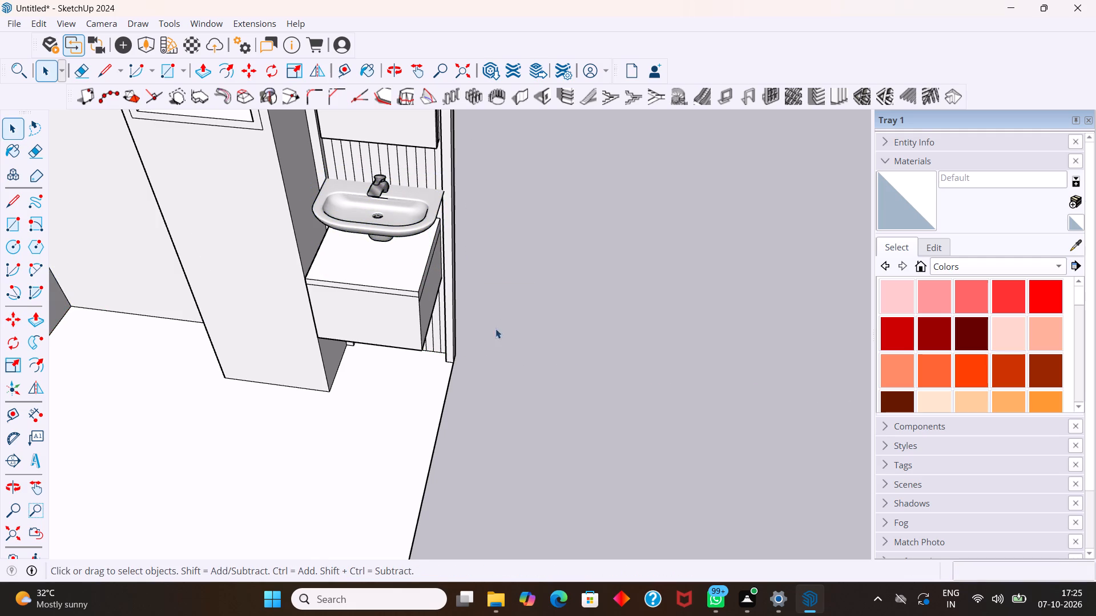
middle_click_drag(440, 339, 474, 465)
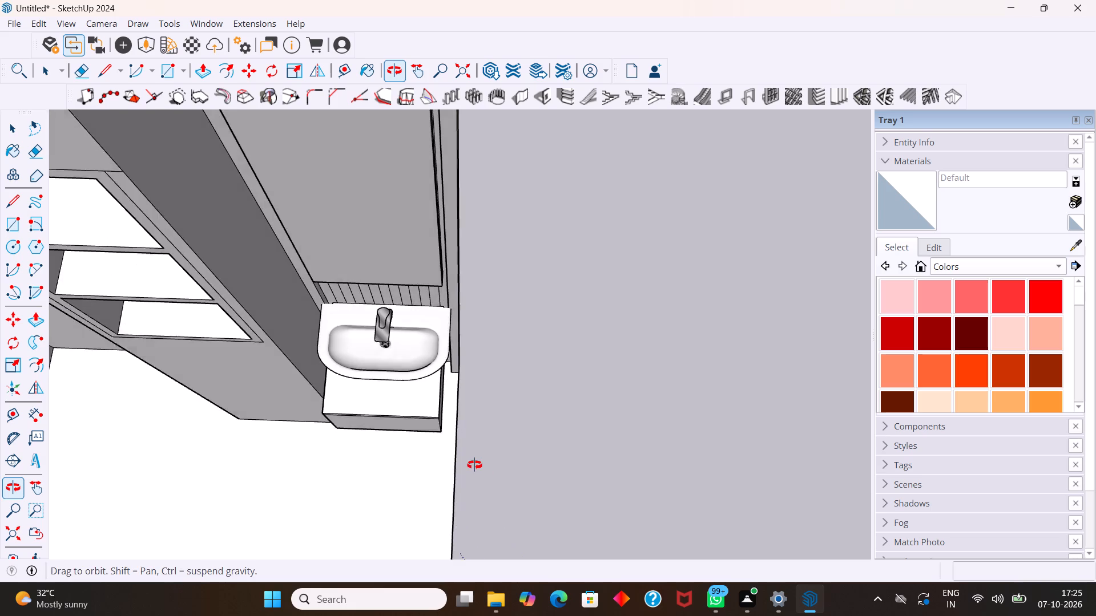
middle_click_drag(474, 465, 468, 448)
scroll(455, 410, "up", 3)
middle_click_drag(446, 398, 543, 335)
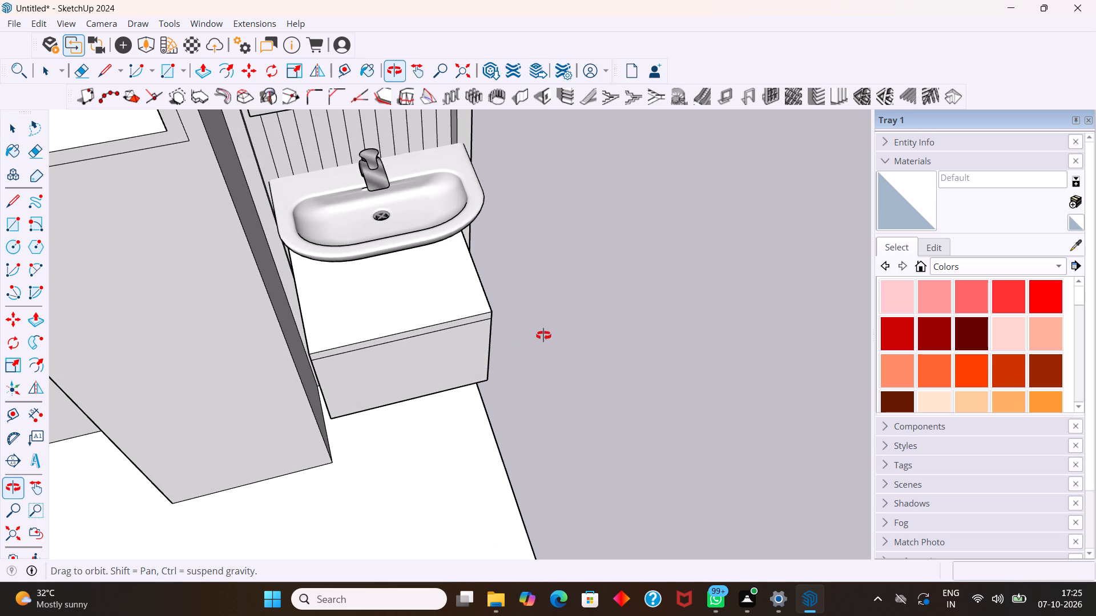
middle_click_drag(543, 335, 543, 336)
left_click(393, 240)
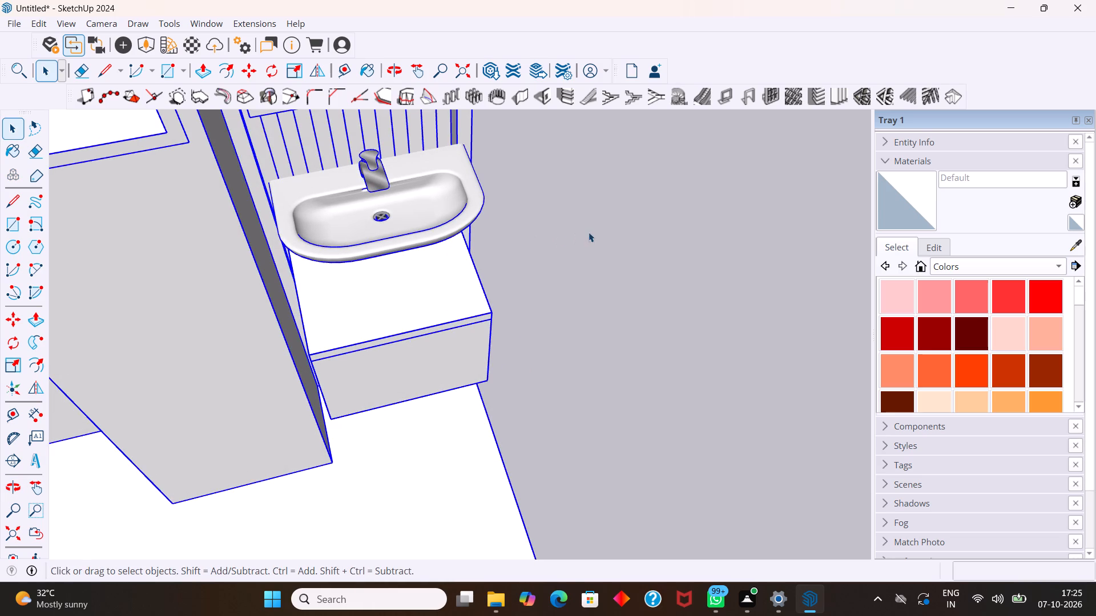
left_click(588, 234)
Open the room group for editing and select the washbasin on the drawer cabinet.
scroll(507, 277, "down", 18)
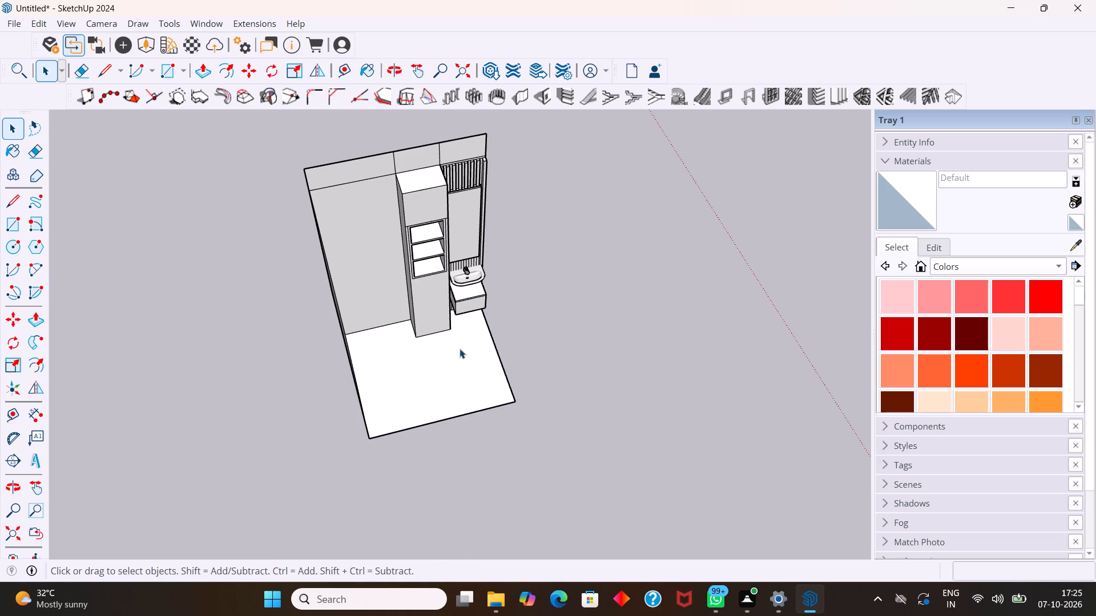
double_click(454, 353)
left_click(456, 346)
left_click(458, 350)
left_click(556, 319)
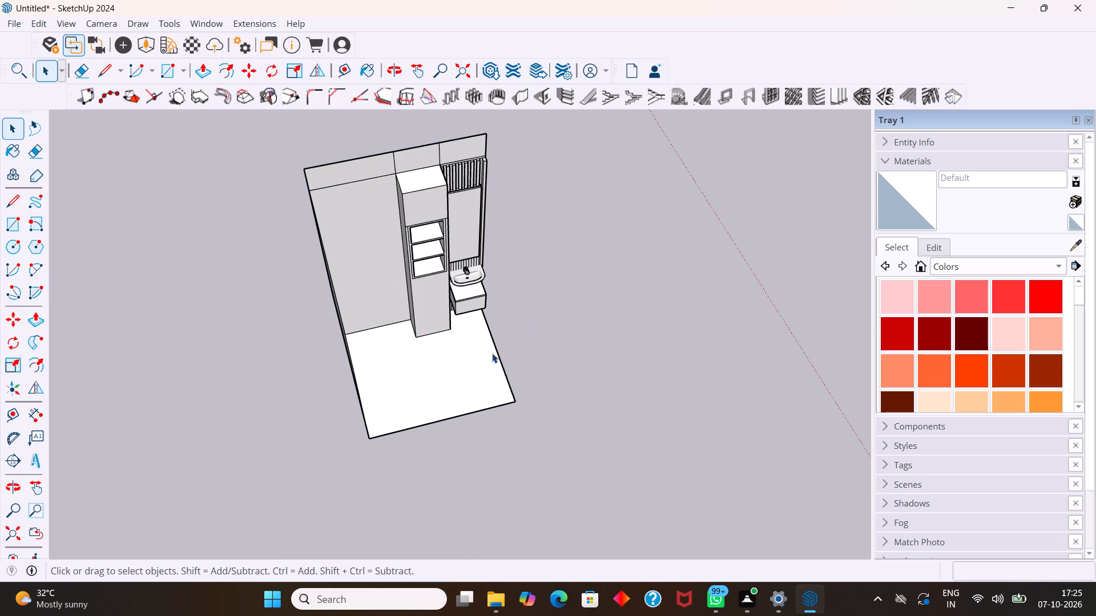
double_click(490, 354)
scroll(488, 308, "up", 8)
left_click(465, 260)
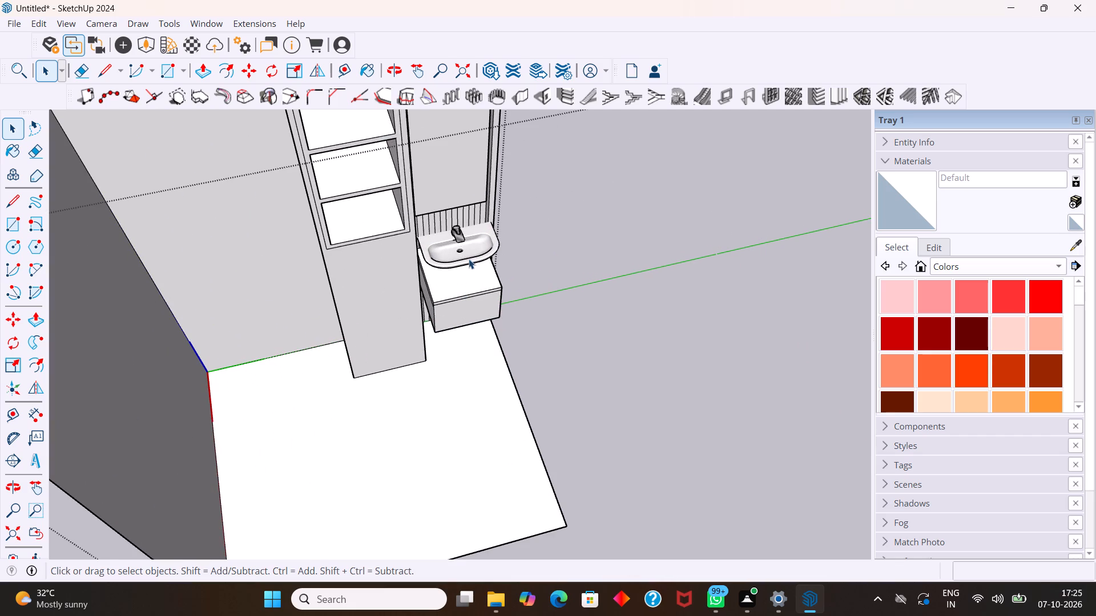
left_click(464, 260)
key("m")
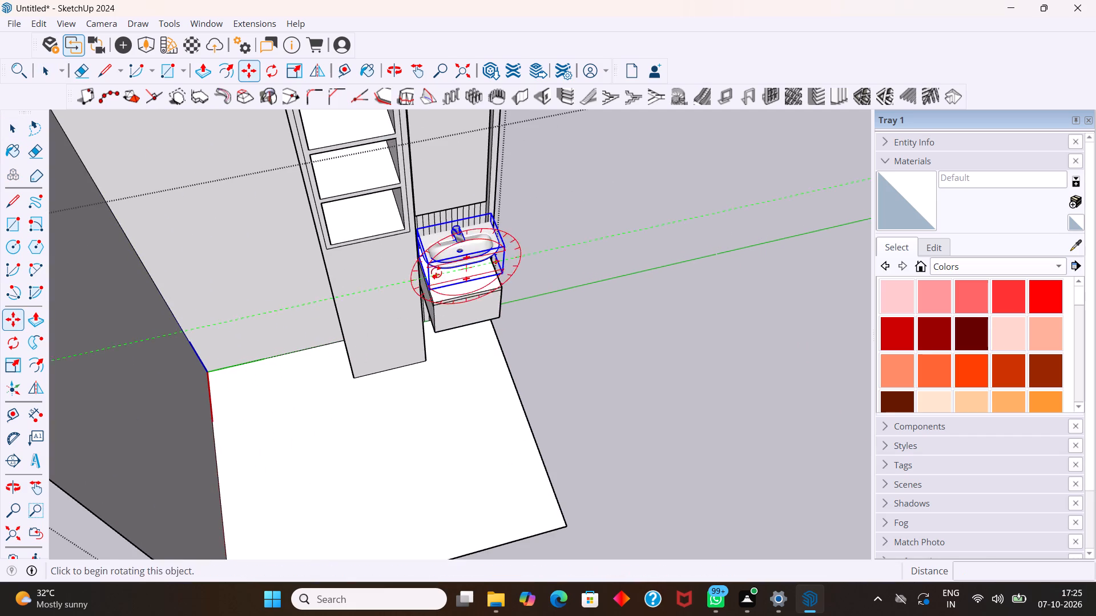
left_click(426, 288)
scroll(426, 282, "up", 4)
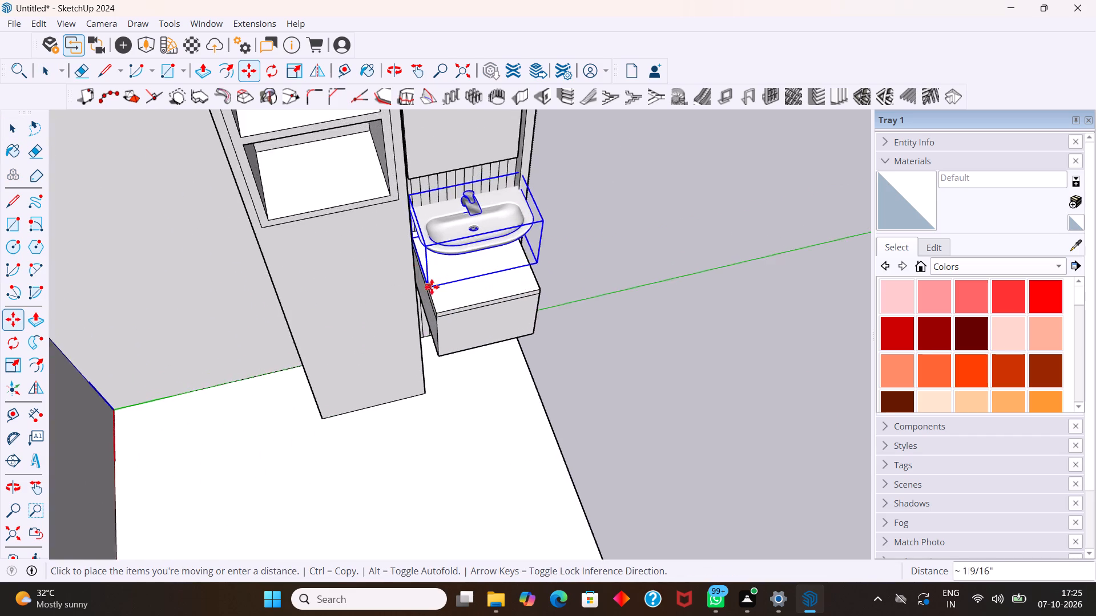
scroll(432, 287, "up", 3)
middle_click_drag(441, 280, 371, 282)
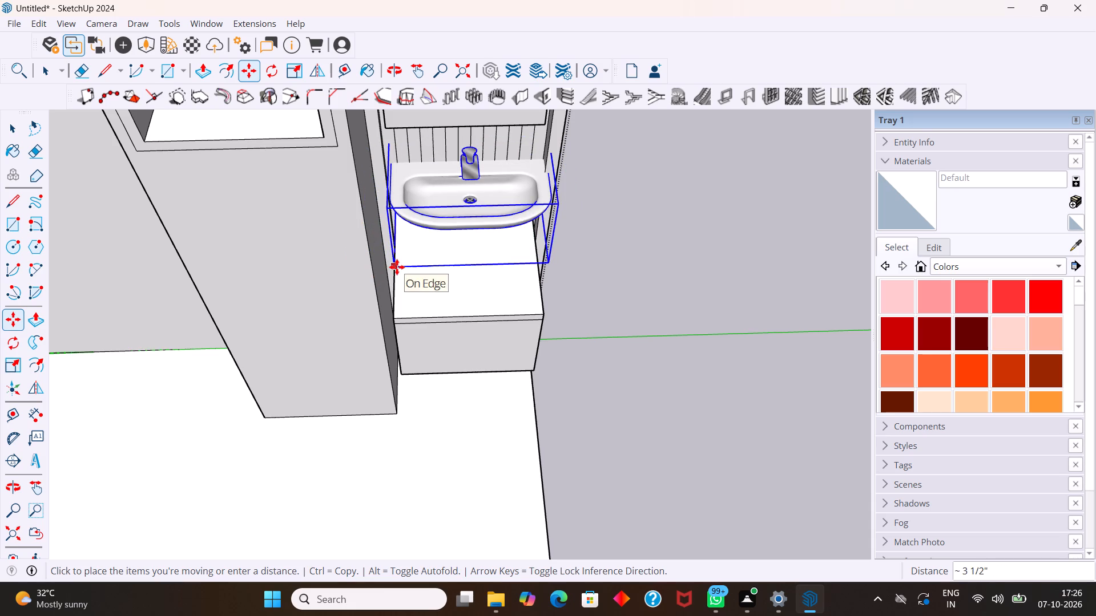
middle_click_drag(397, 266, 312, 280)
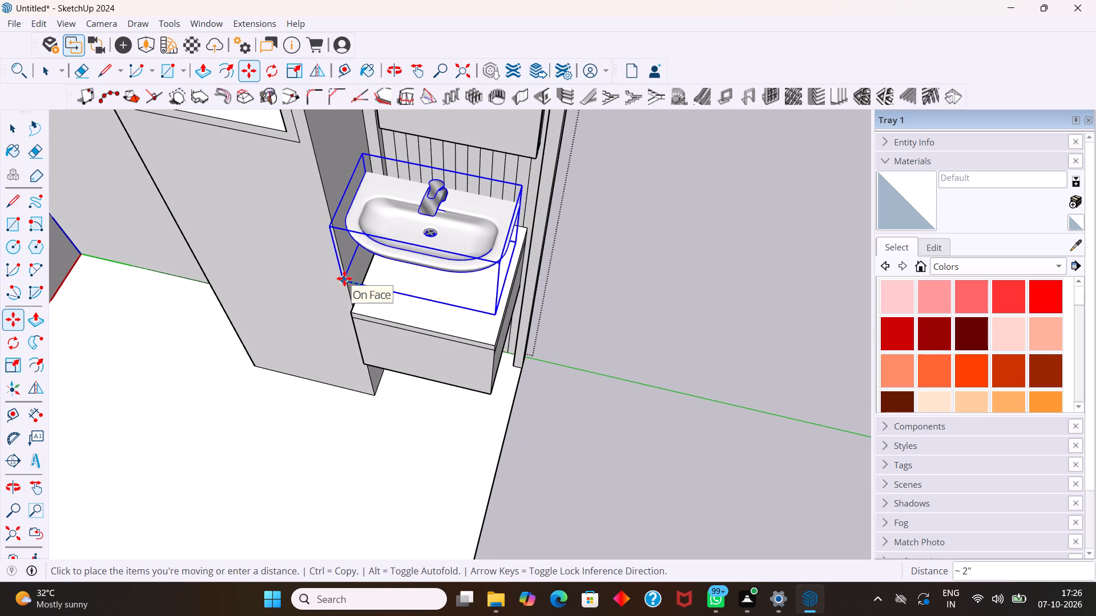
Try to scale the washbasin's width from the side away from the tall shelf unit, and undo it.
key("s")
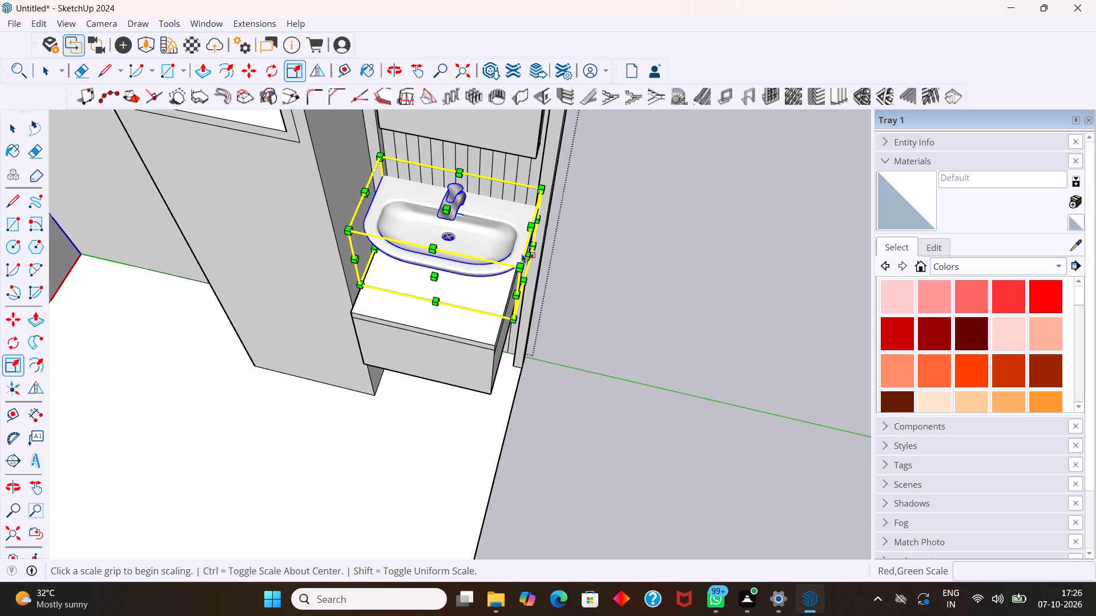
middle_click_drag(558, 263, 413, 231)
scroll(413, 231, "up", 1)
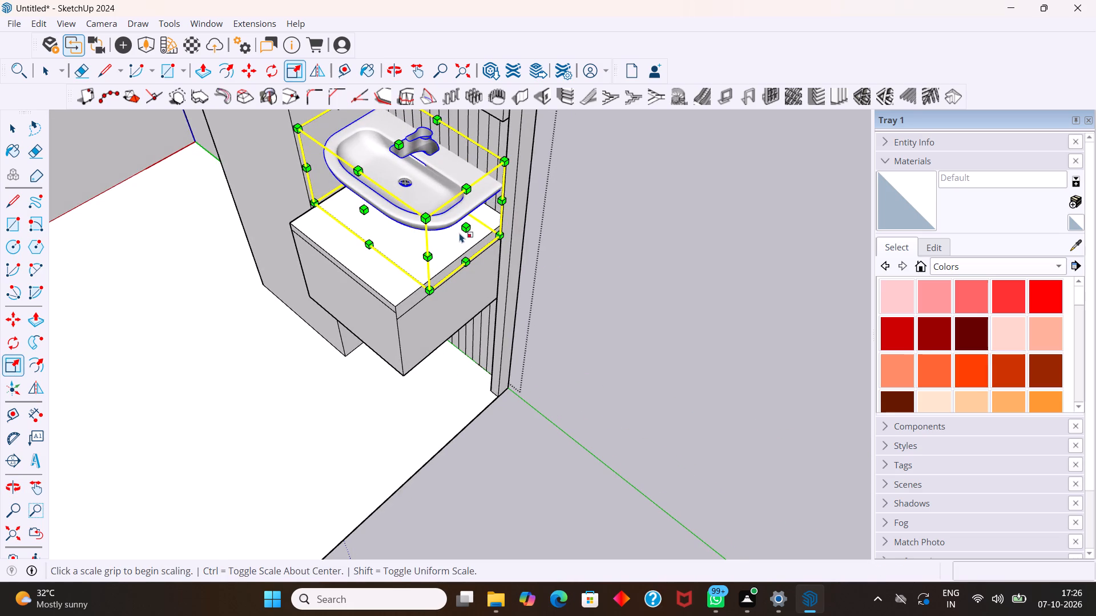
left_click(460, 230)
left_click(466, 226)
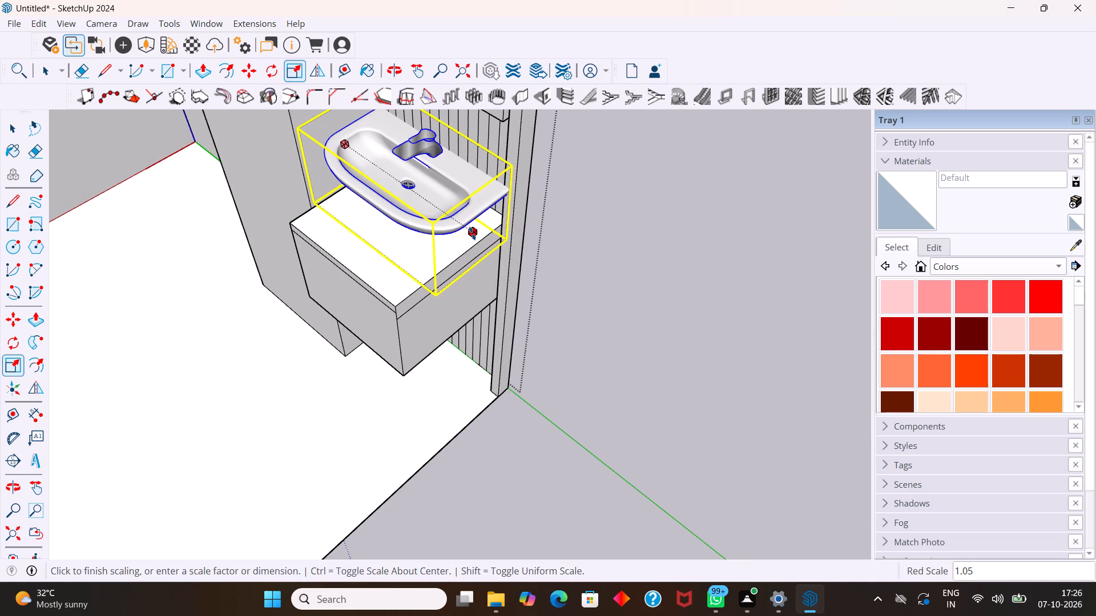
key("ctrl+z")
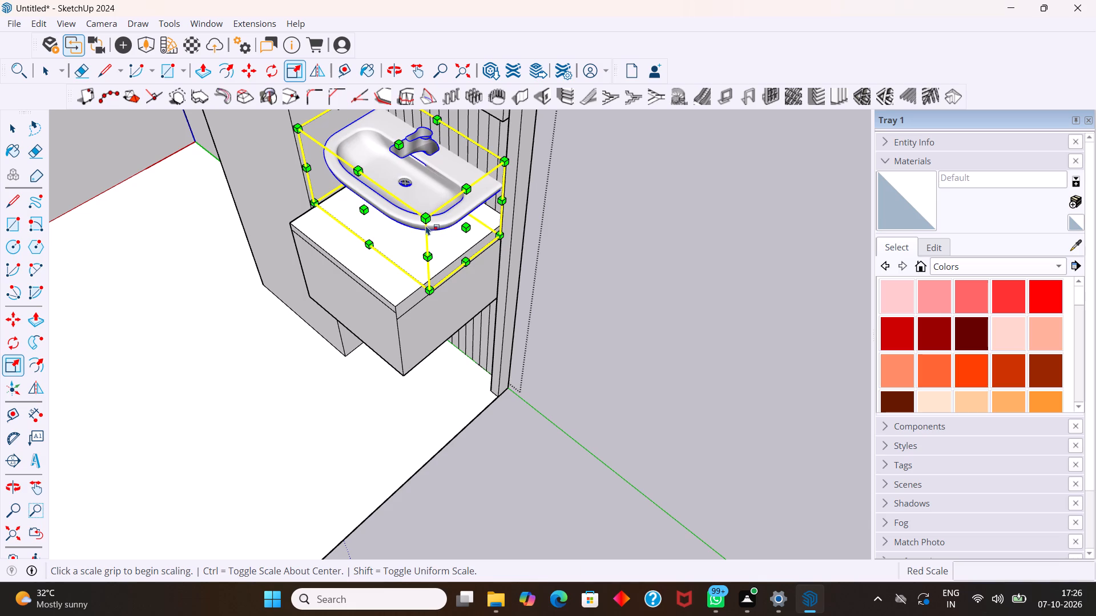
Scale the washbasin down uniformly to about 0.85 from its top front corner.
left_click_drag(425, 217, 403, 210)
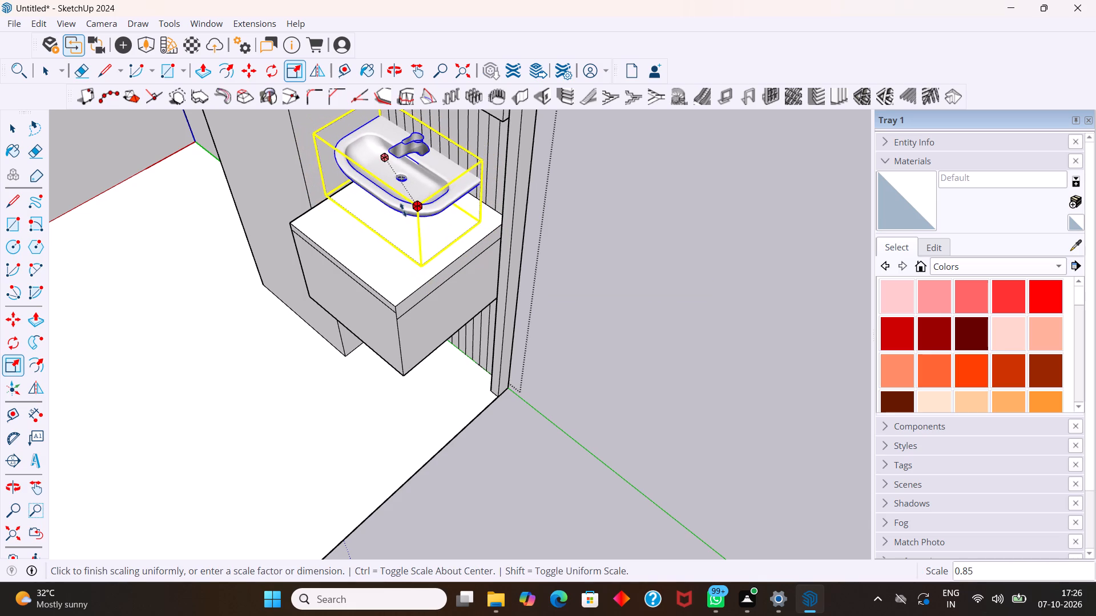
left_click_drag(403, 210, 401, 209)
Move the washbasin by its bottom front corner about 2 1/4" to the cabinet top's side edge away from the tall shelf unit, and deselect it.
middle_click_drag(428, 209, 477, 165)
scroll(477, 166, "down", 6)
middle_click_drag(474, 175, 485, 196)
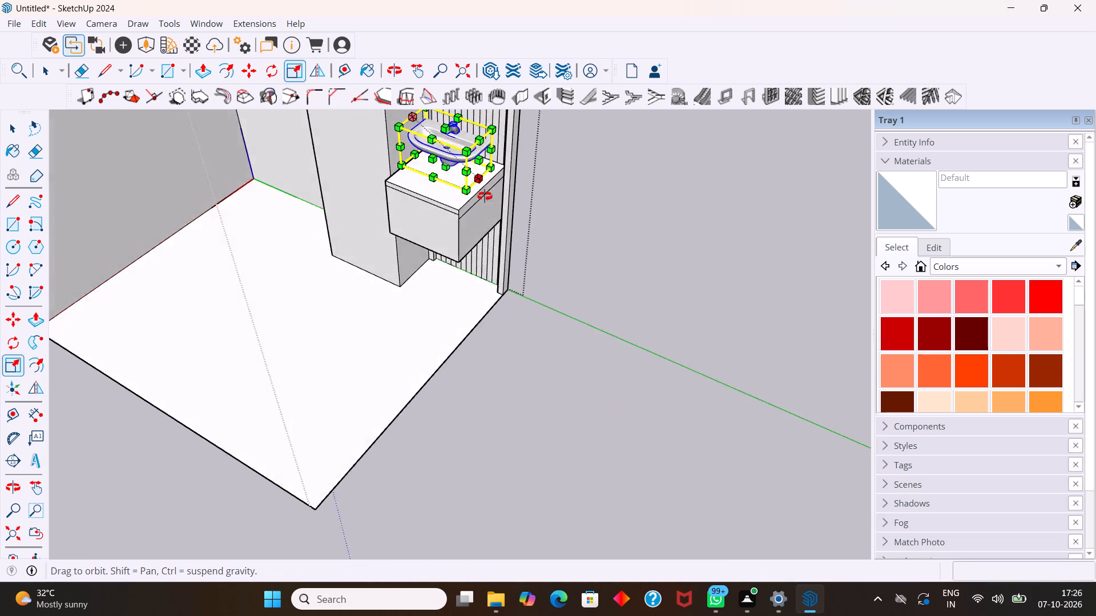
middle_click_drag(485, 196, 668, 323)
scroll(502, 213, "down", 1)
key("m")
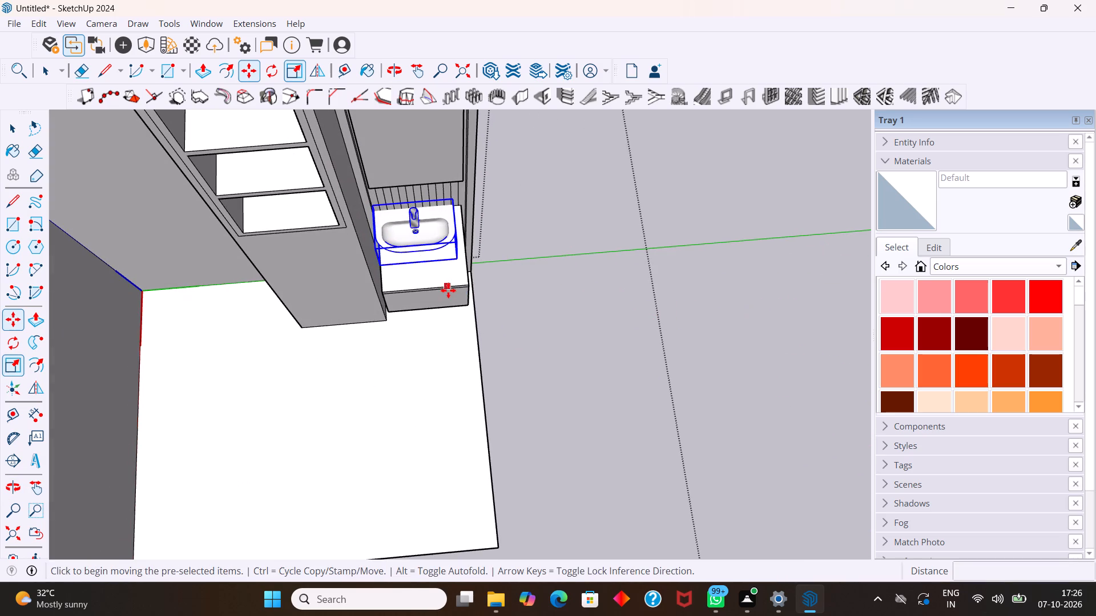
left_click(456, 264)
scroll(463, 261, "up", 3)
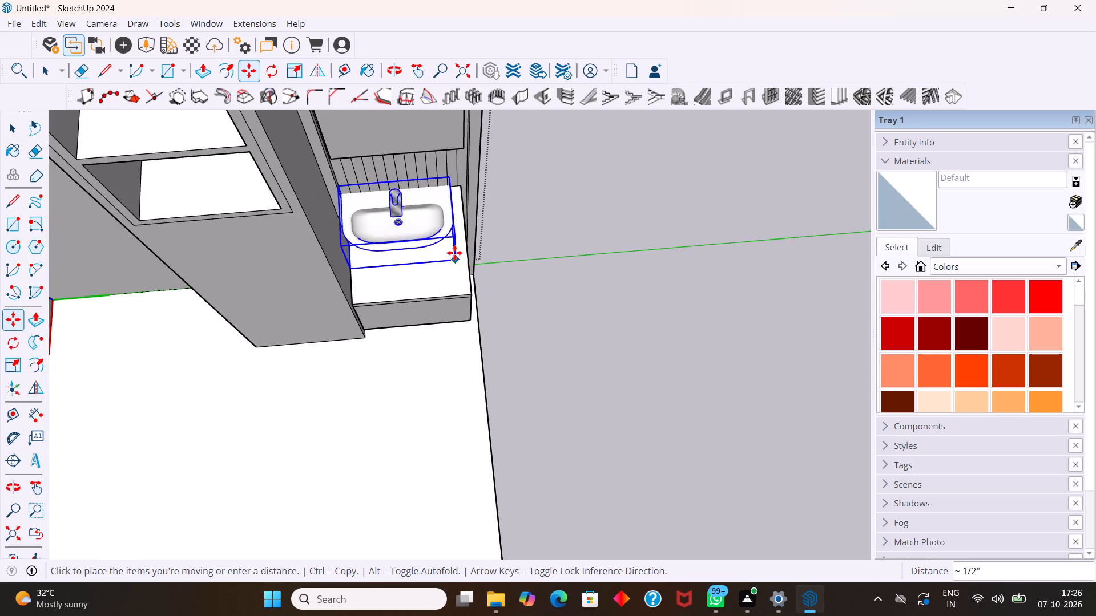
middle_click_drag(454, 252, 412, 179)
scroll(424, 181, "down", 10)
middle_click_drag(472, 277, 464, 178)
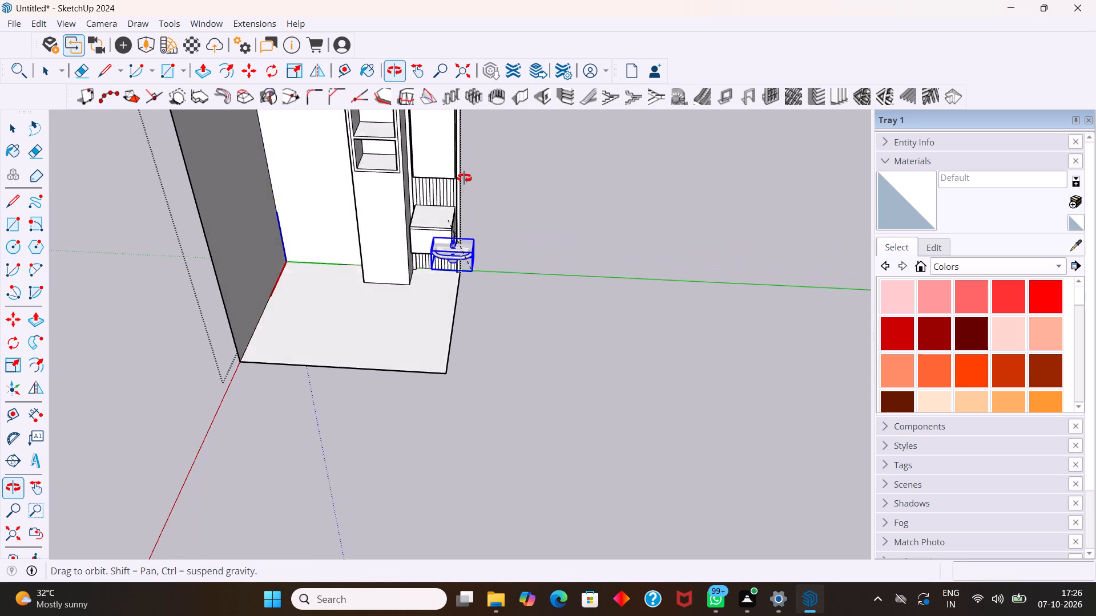
middle_click_drag(464, 178, 462, 175)
scroll(453, 198, "up", 13)
middle_click_drag(501, 241, 447, 339)
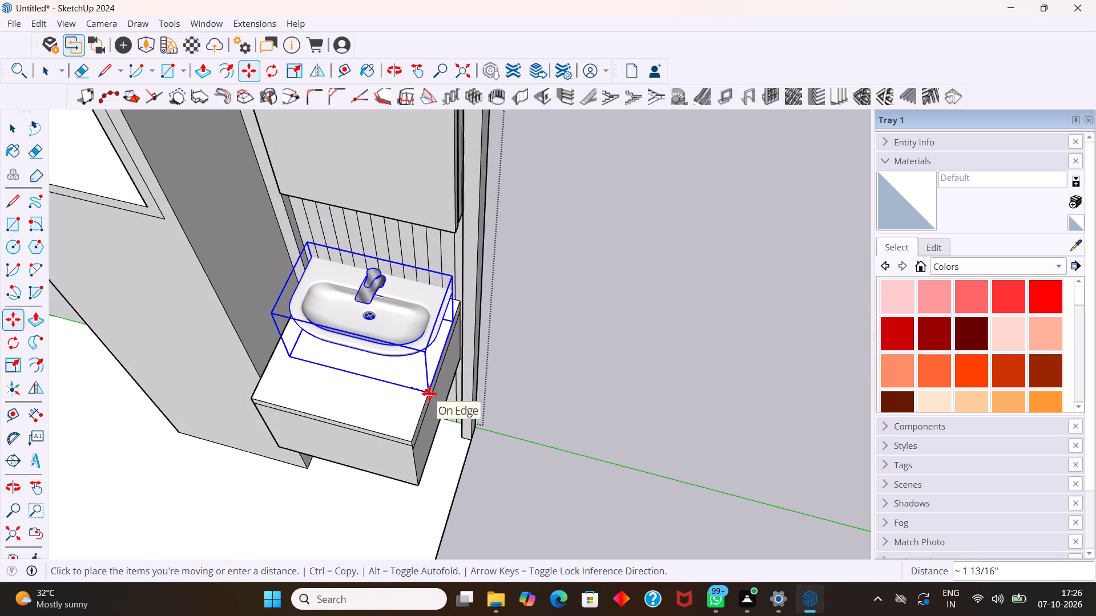
middle_click_drag(433, 387, 433, 392)
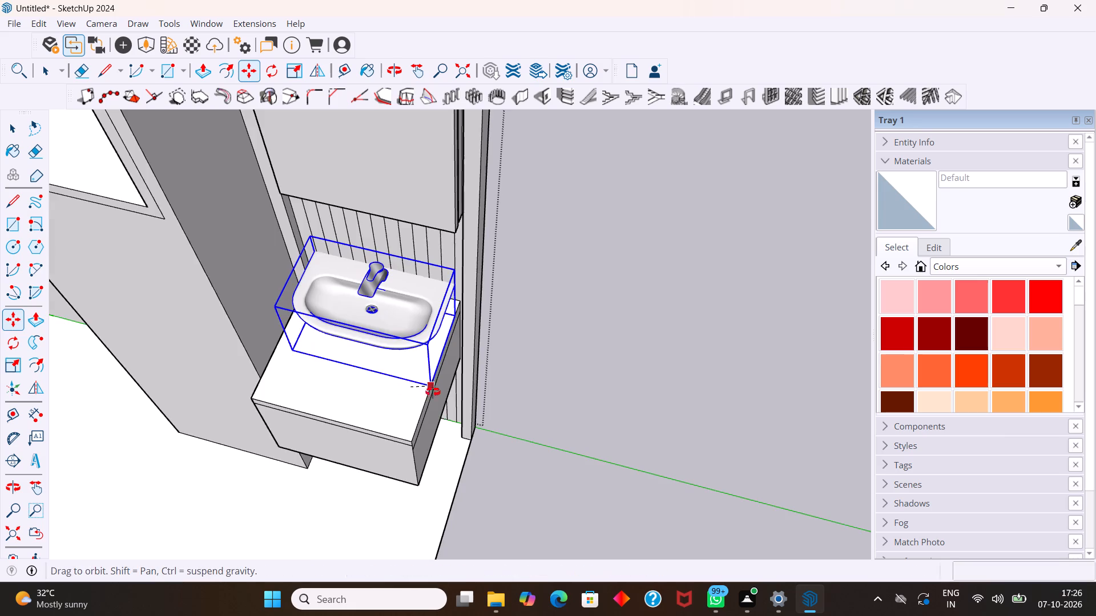
middle_click_drag(433, 392, 412, 460)
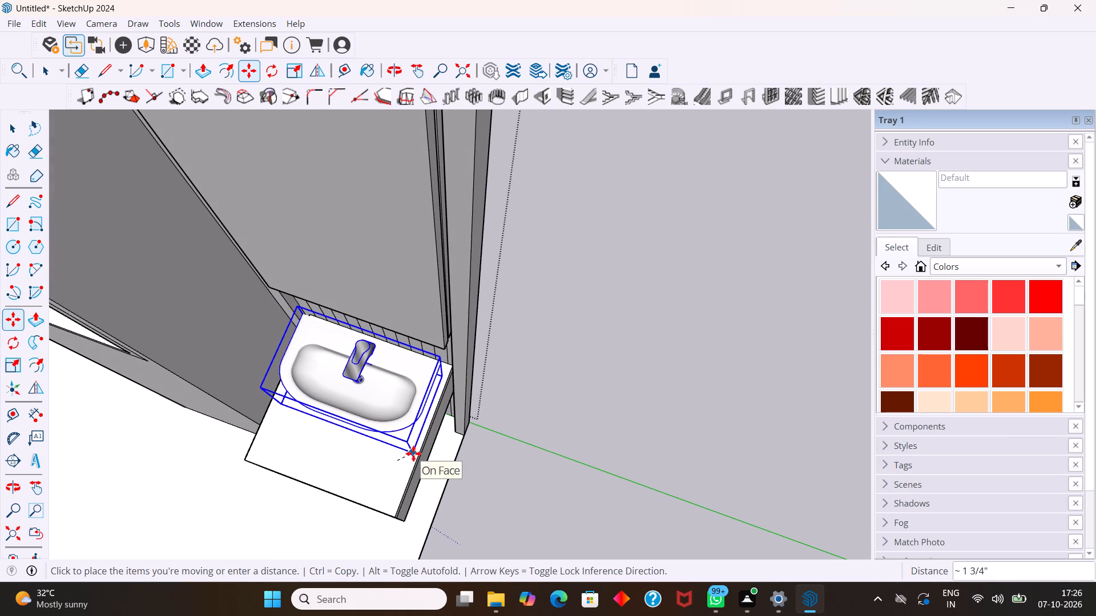
left_click(416, 453)
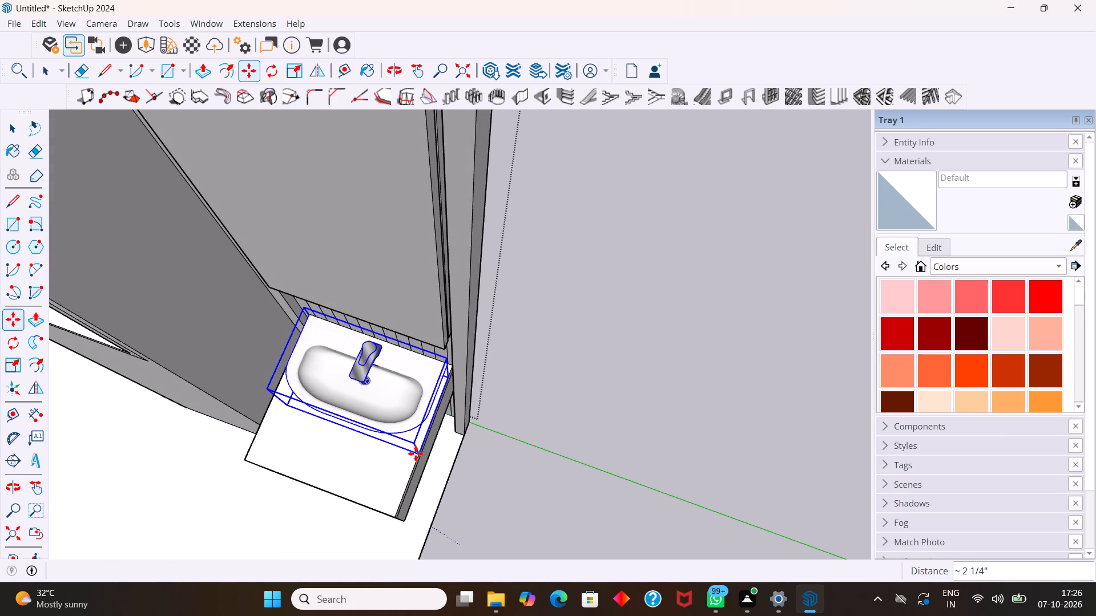
key("space")
left_click(575, 425)
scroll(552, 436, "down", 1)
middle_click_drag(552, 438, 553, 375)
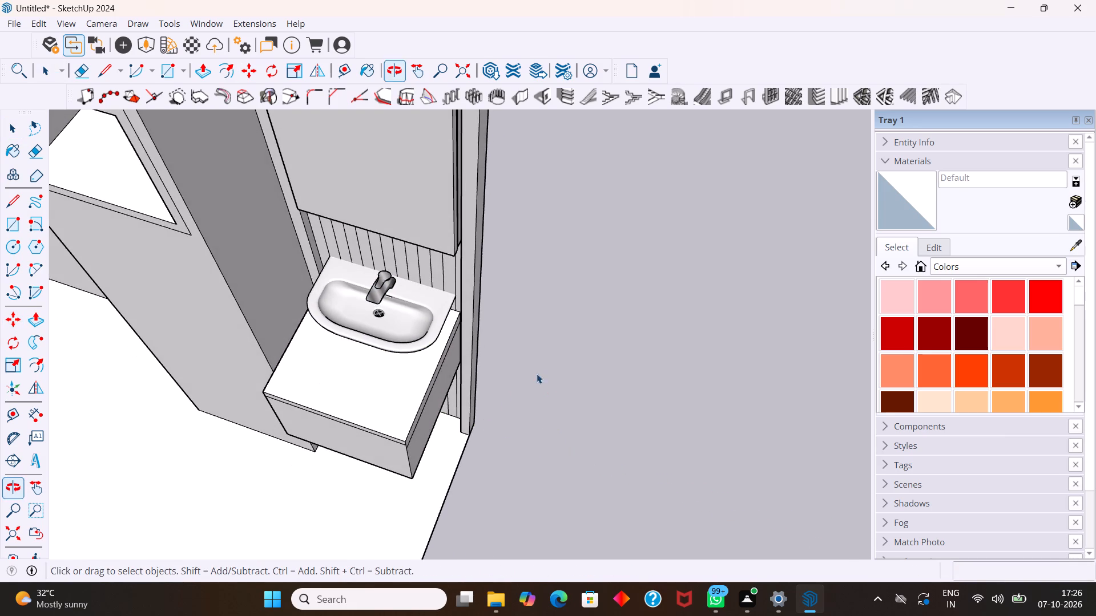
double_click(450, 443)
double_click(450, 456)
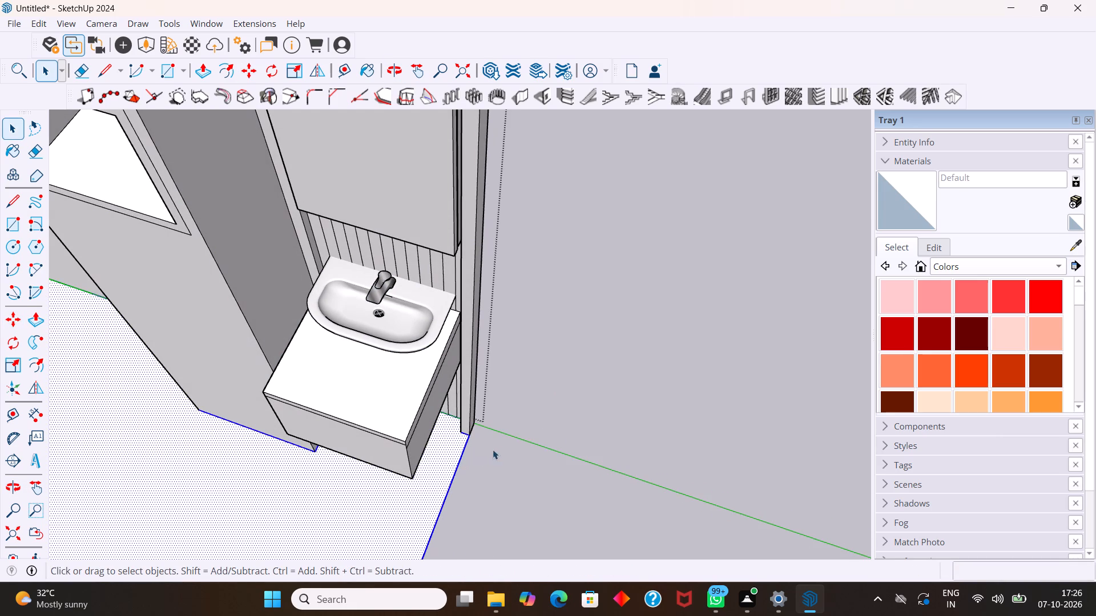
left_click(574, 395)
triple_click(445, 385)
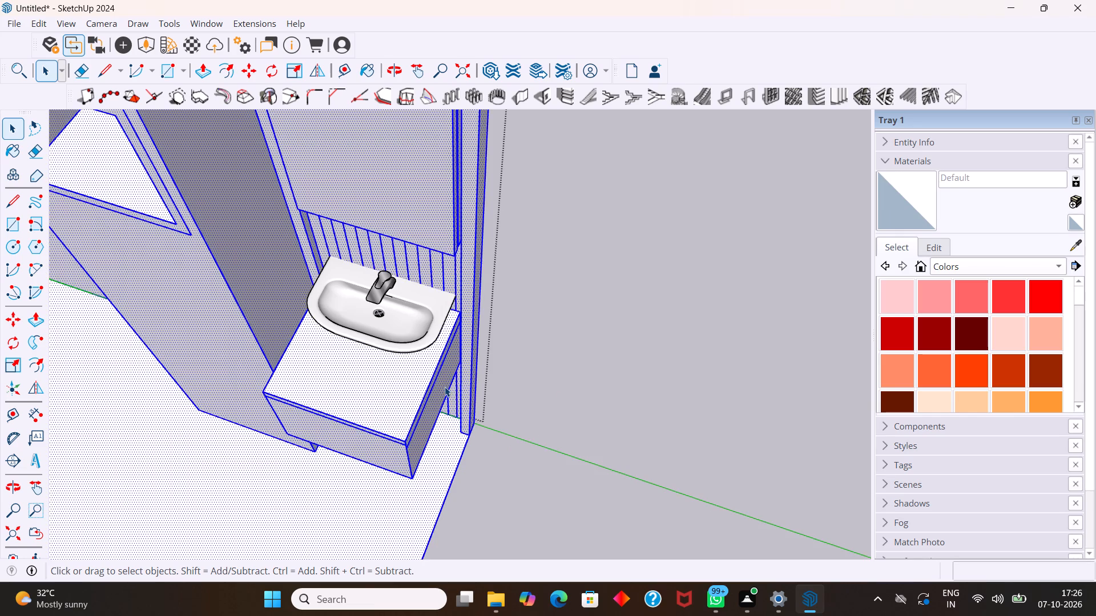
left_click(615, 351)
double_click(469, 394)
Examine the washbasin's fit on the drawer cabinet from the front and from above.
scroll(495, 395, "down", 4)
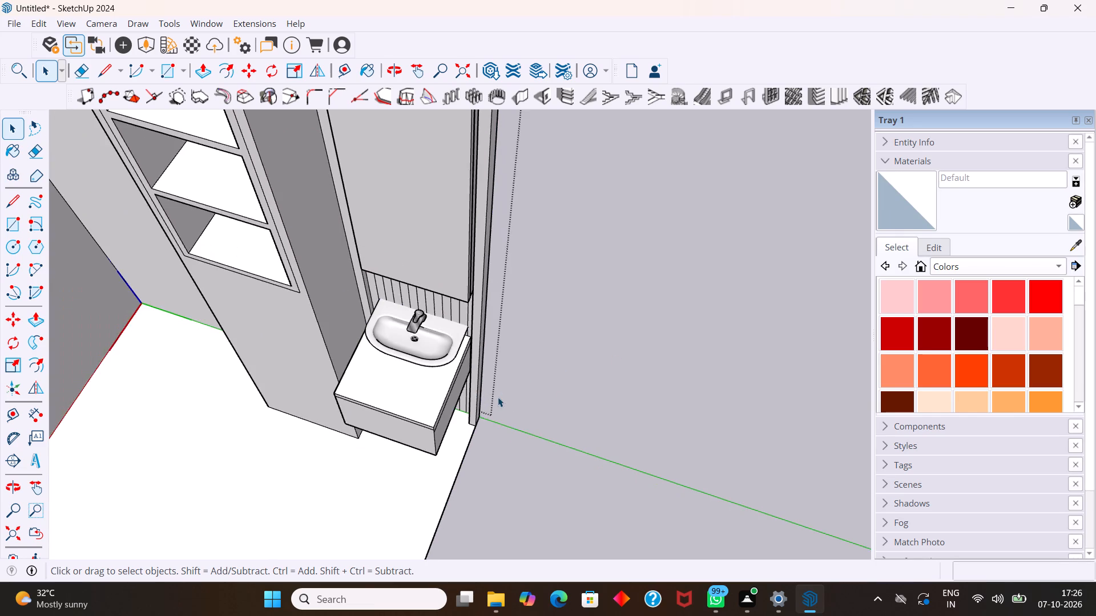
scroll(498, 397, "down", 2)
middle_click_drag(485, 428, 566, 263)
scroll(525, 230, "down", 5)
middle_click_drag(522, 235, 523, 136)
scroll(496, 230, "up", 13)
middle_click_drag(479, 258, 513, 232)
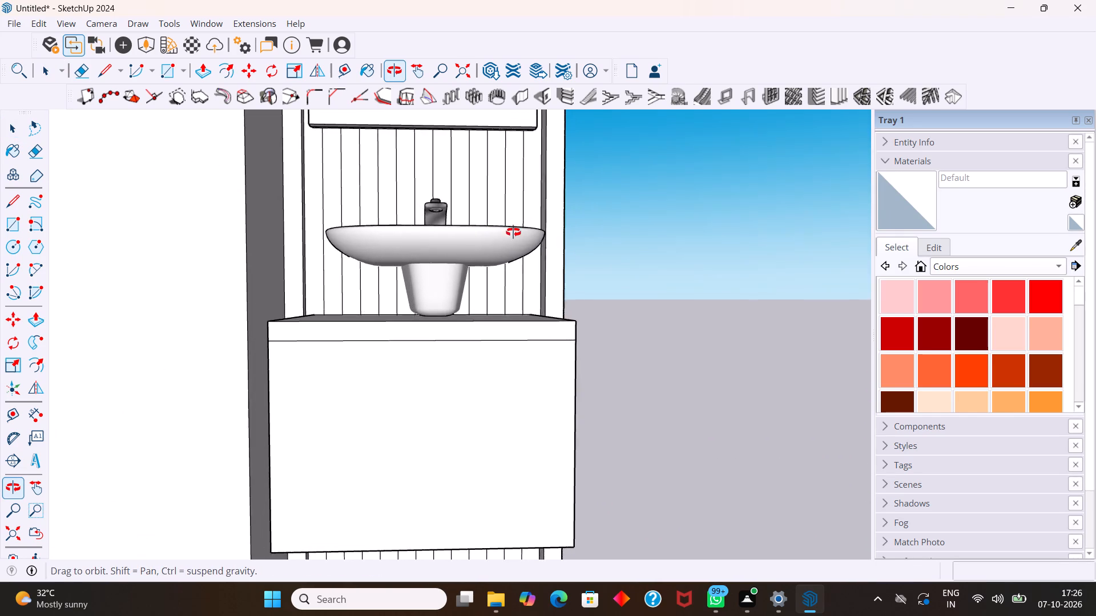
middle_click_drag(513, 232, 515, 327)
scroll(513, 321, "down", 11)
middle_click_drag(513, 329, 492, 341)
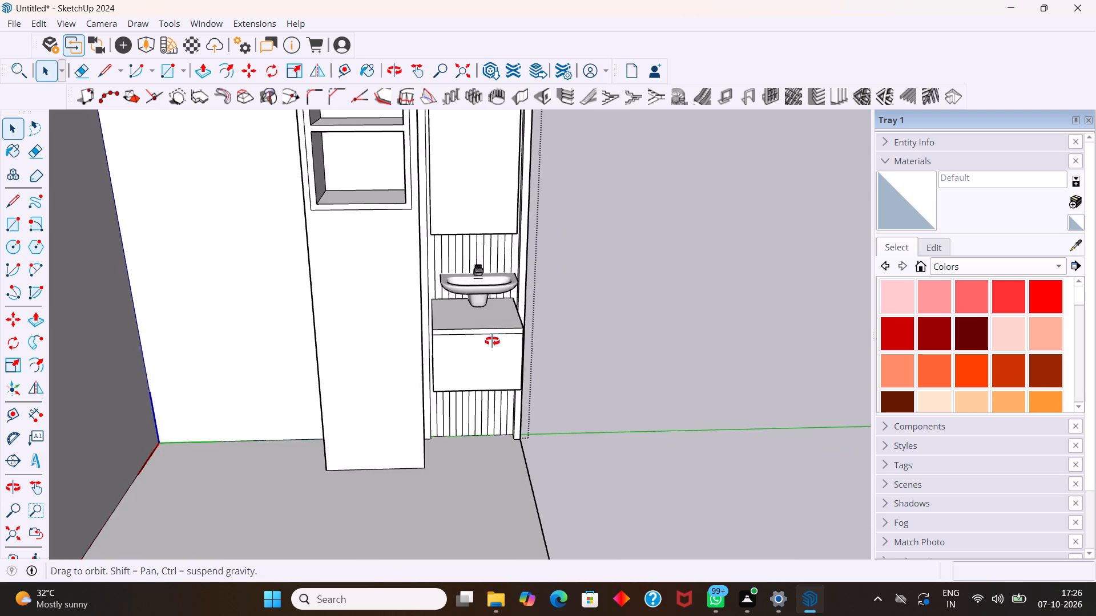
middle_click_drag(492, 341, 473, 361)
scroll(454, 309, "up", 4)
middle_click_drag(453, 303, 466, 327)
middle_click(466, 327)
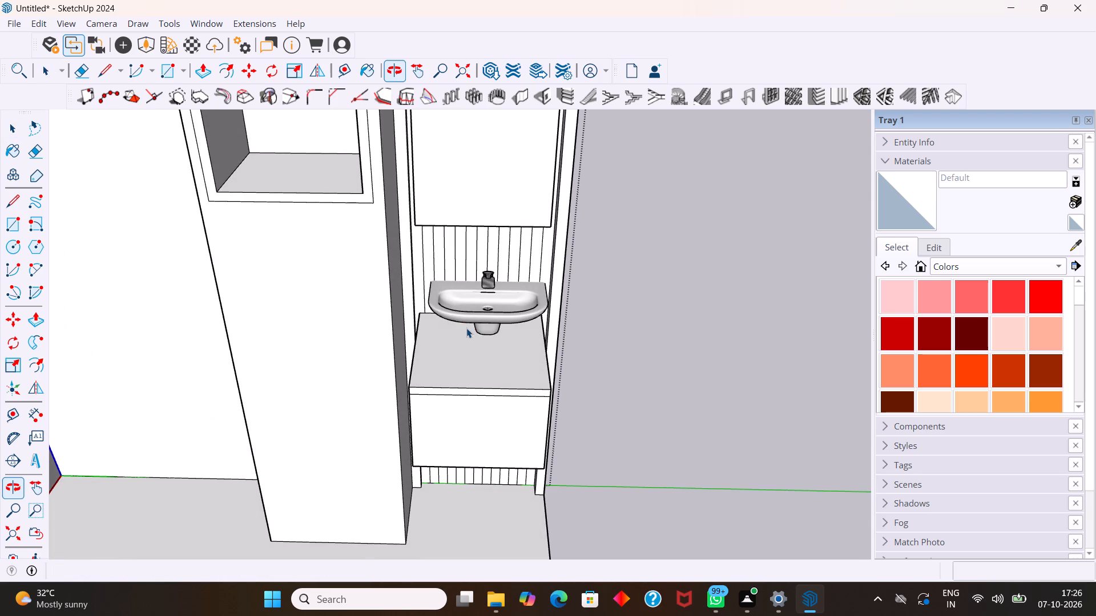
middle_click_drag(477, 344, 464, 460)
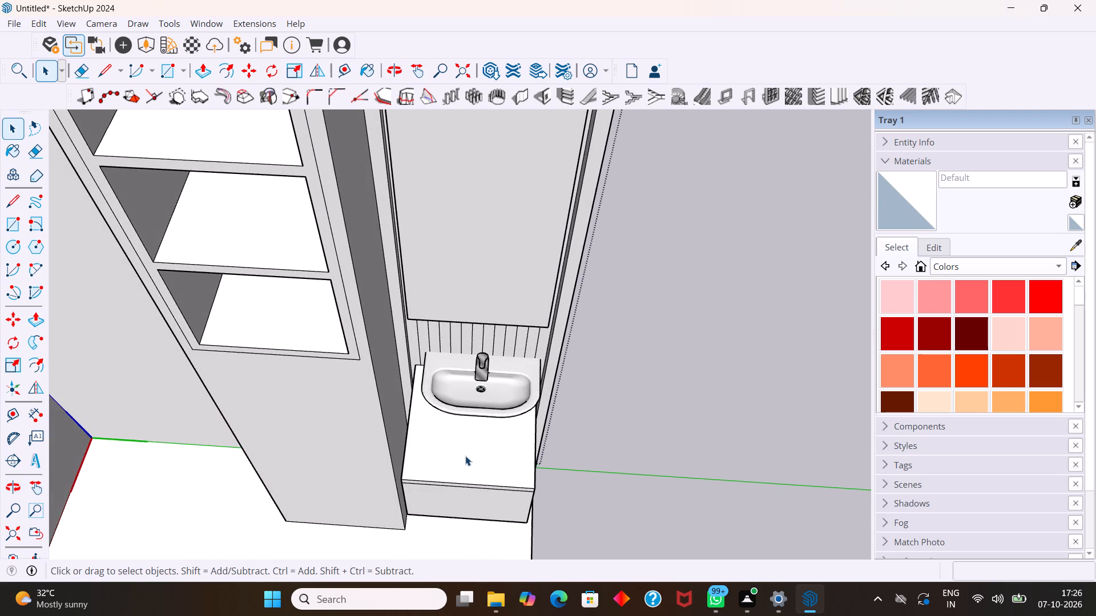
scroll(465, 457, "up", 6)
middle_click_drag(480, 505, 482, 433)
scroll(471, 410, "down", 4)
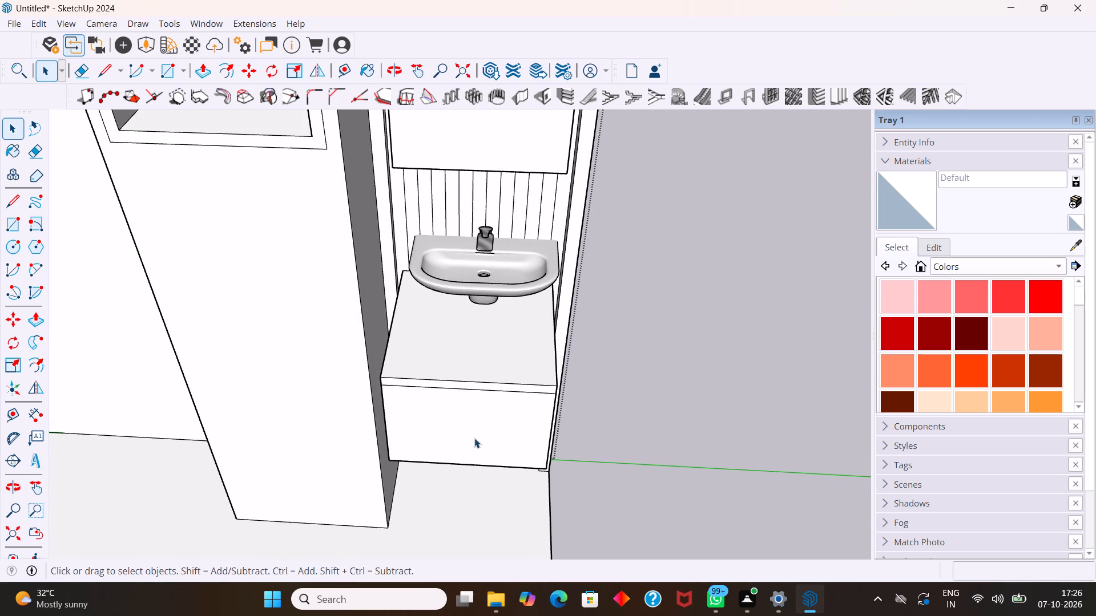
Reduce the cabinet's depth by pushing the countertop's front edge and the drawer front back about 6 7/16", flush with each other.
left_click(473, 435)
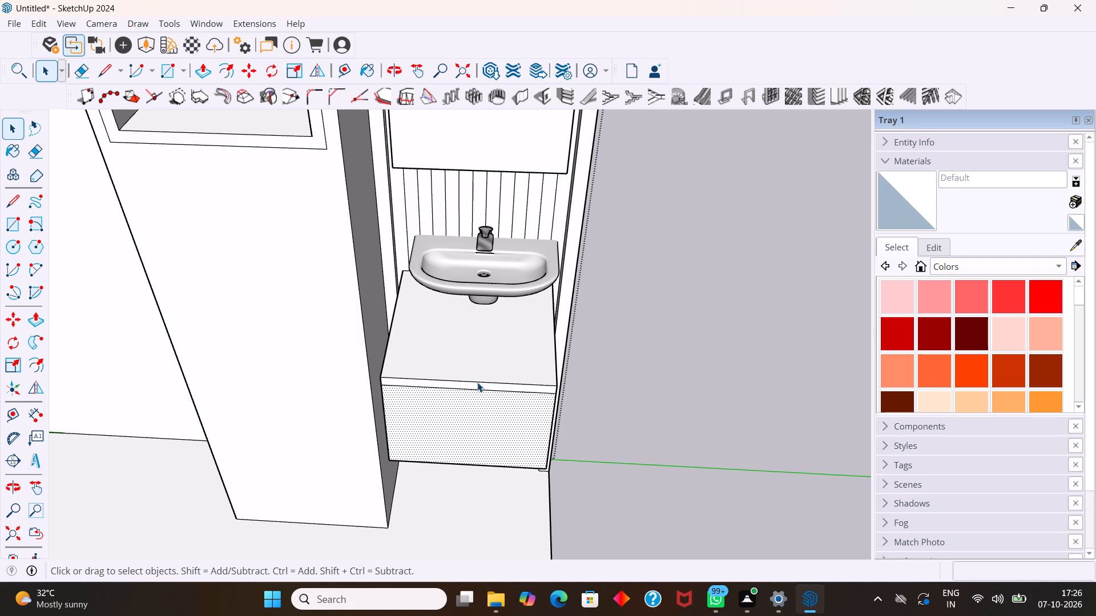
scroll(477, 371, "up", 6)
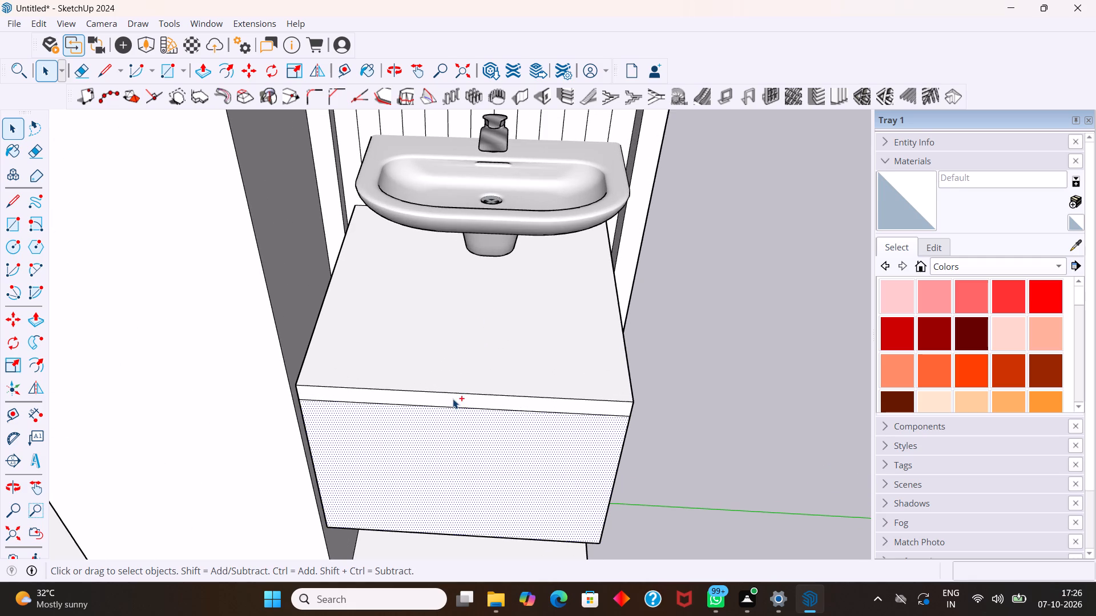
left_click(453, 399, "ctrl")
key("p")
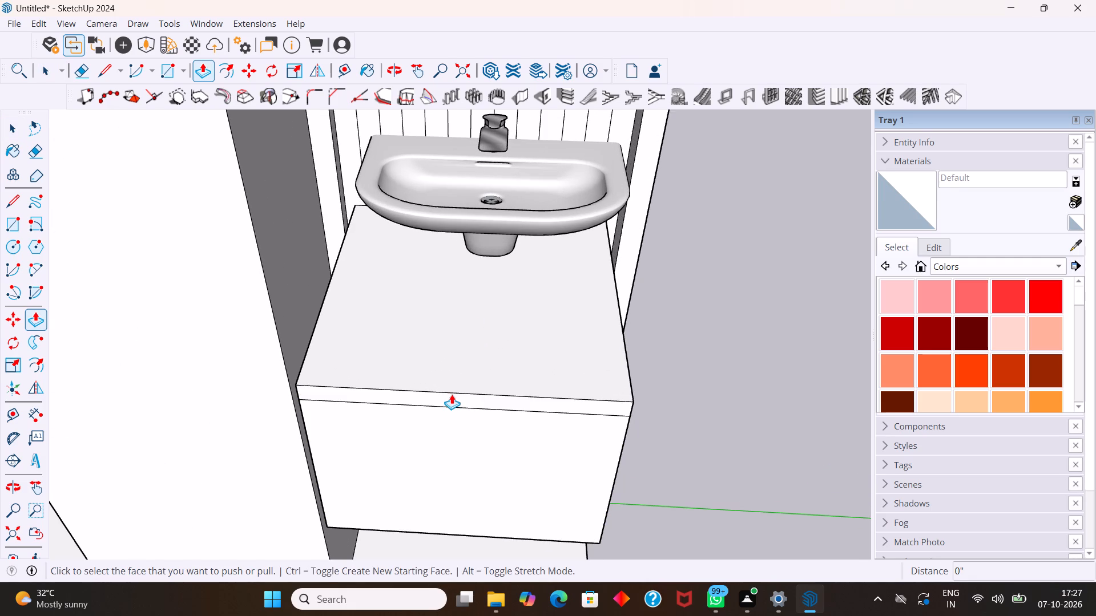
left_click_drag(450, 394, 449, 390)
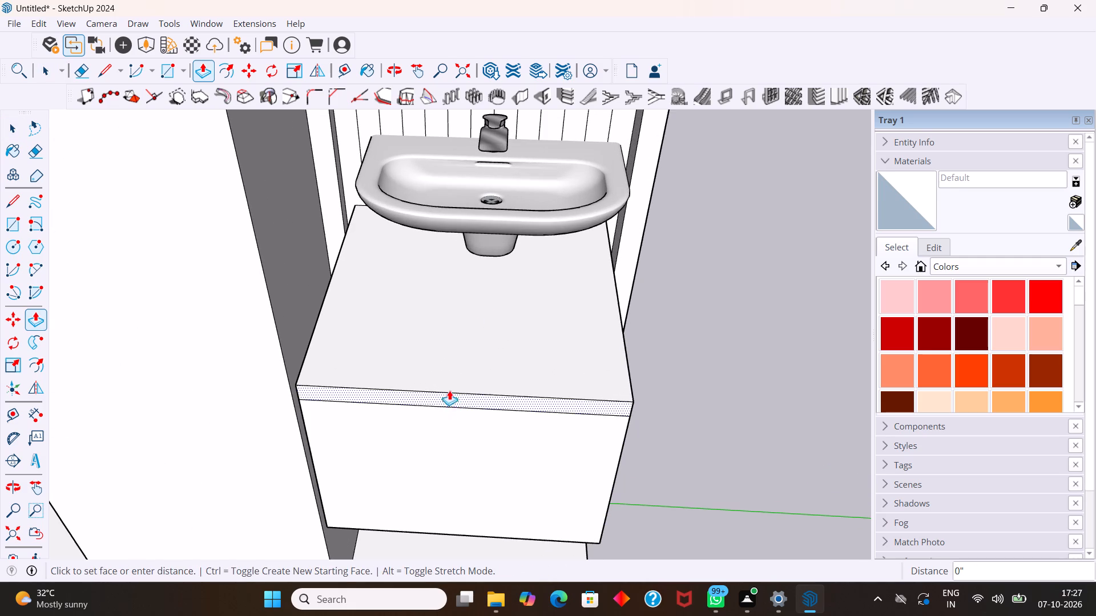
left_click_drag(449, 390, 473, 307)
left_click(473, 304)
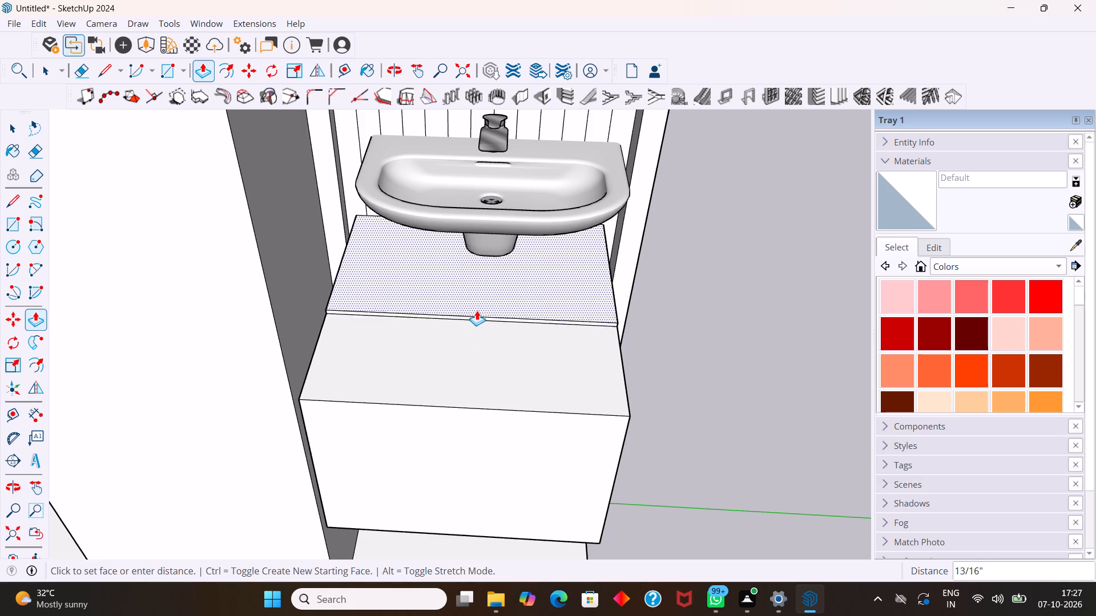
key("ctrl+z")
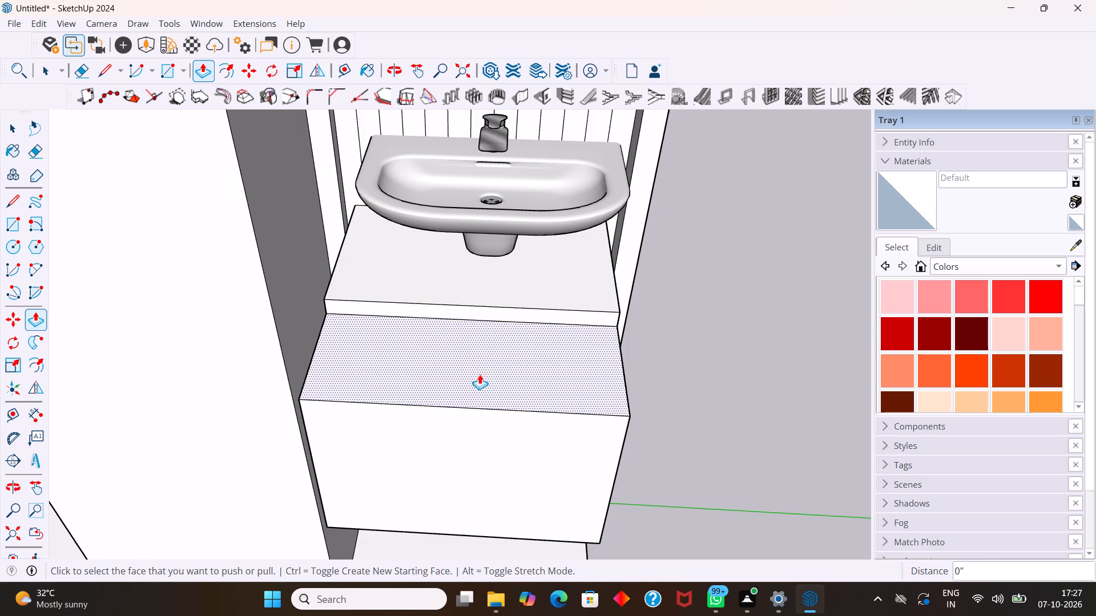
left_click_drag(487, 460, 486, 317)
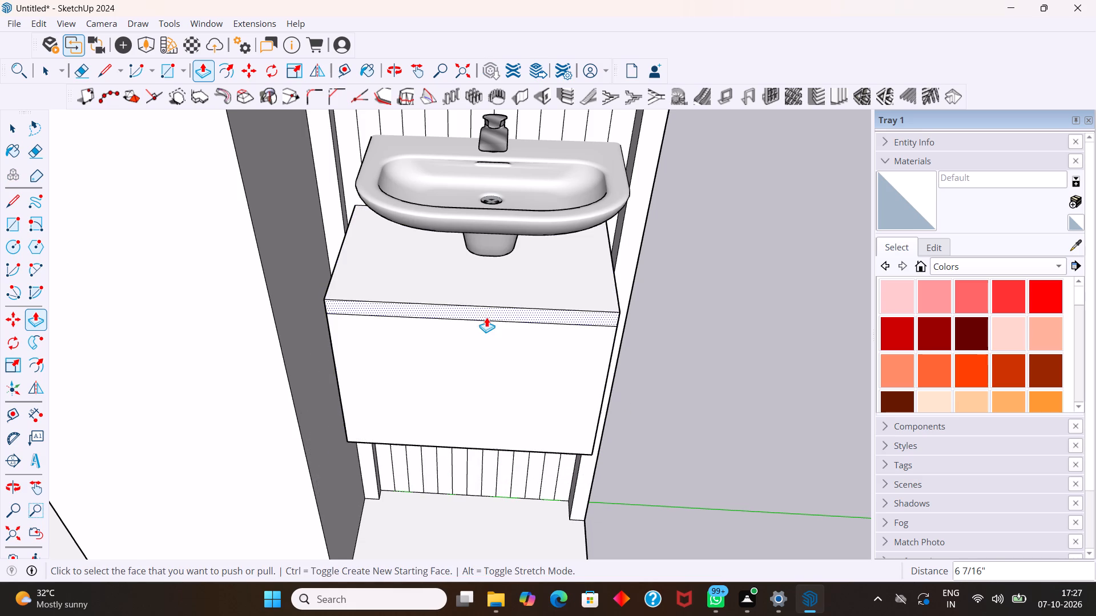
key("space")
Move the washbasin by its bottom front corner about 7/8" along the countertop's front edge toward the tall shelf unit.
middle_click_drag(454, 299, 454, 406)
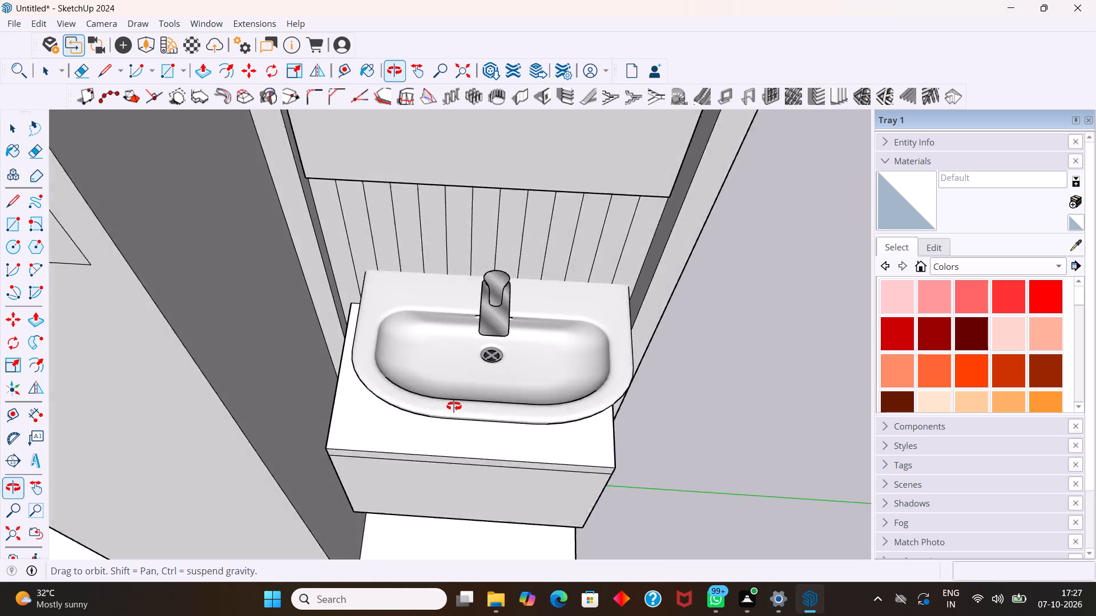
middle_click_drag(454, 406, 455, 410)
left_click(505, 419)
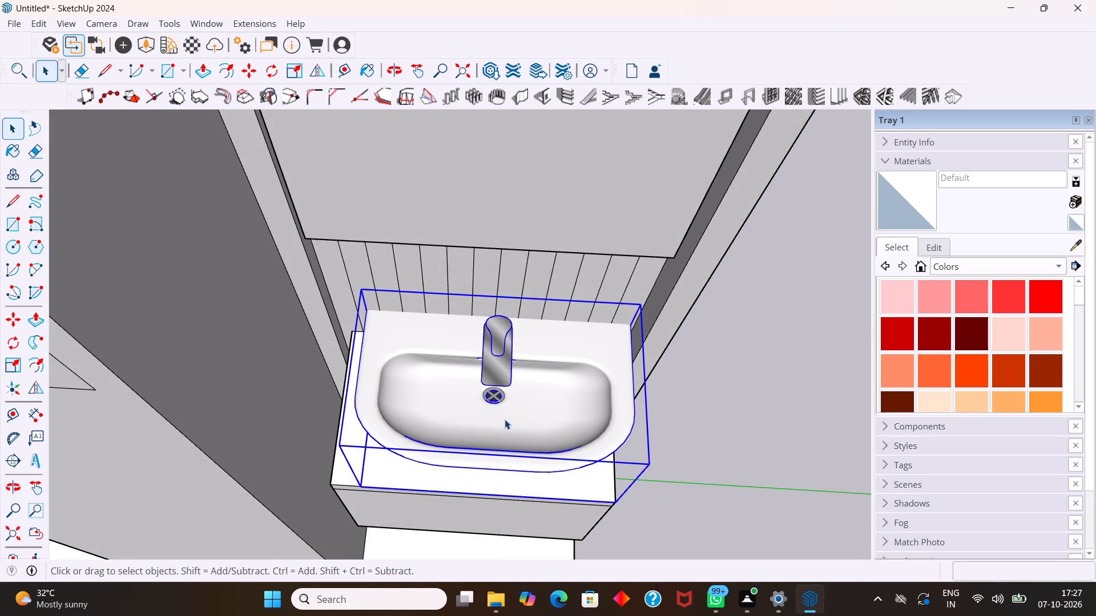
middle_click_drag(505, 425, 435, 407)
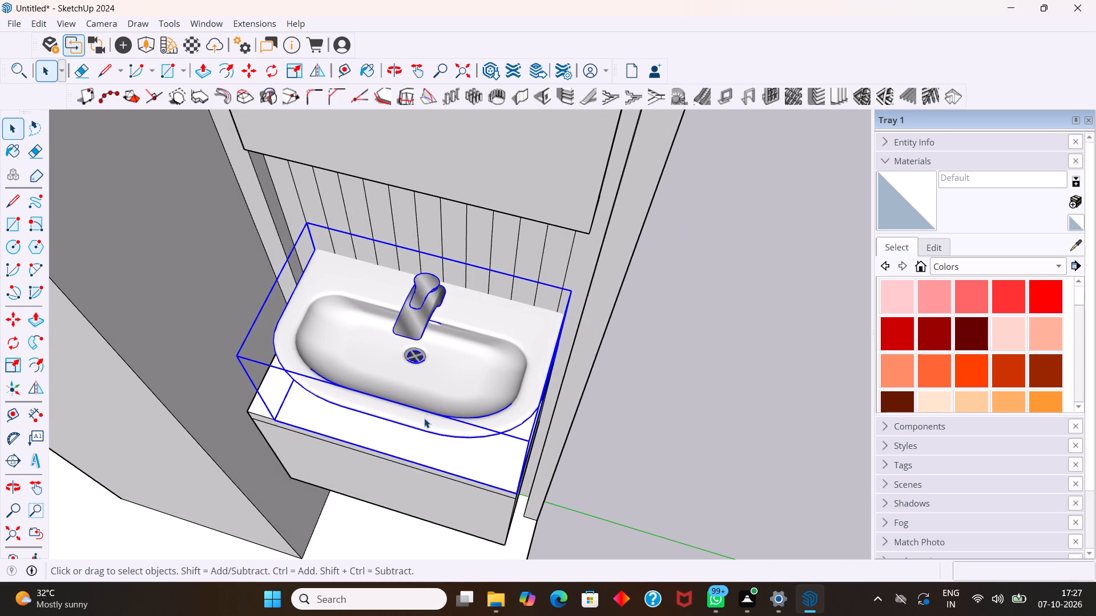
key("m")
middle_click_drag(479, 415, 613, 392)
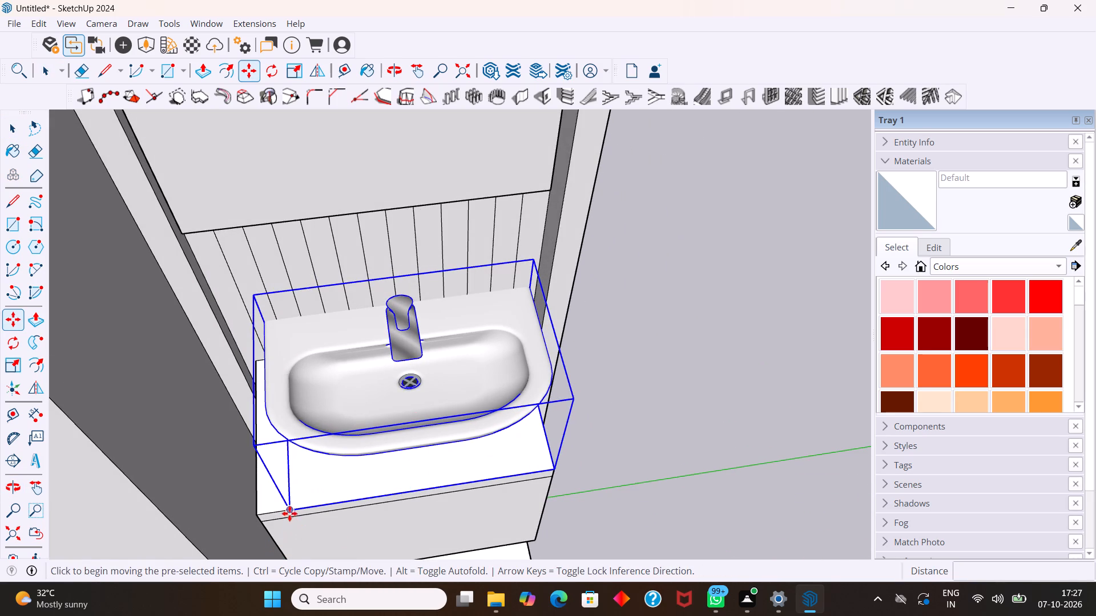
left_click(289, 512)
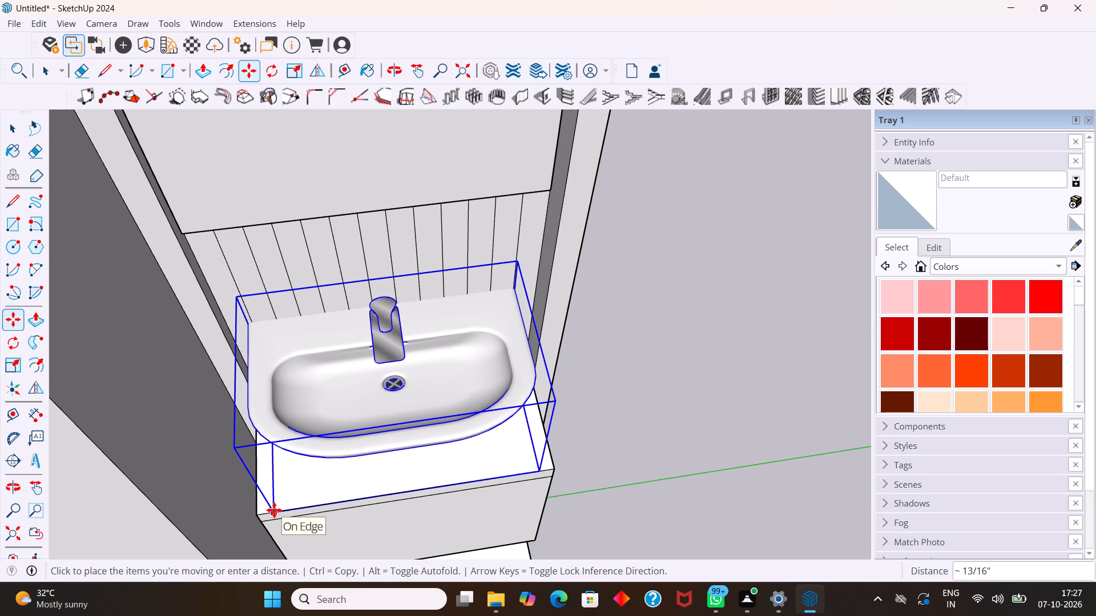
left_click(273, 510)
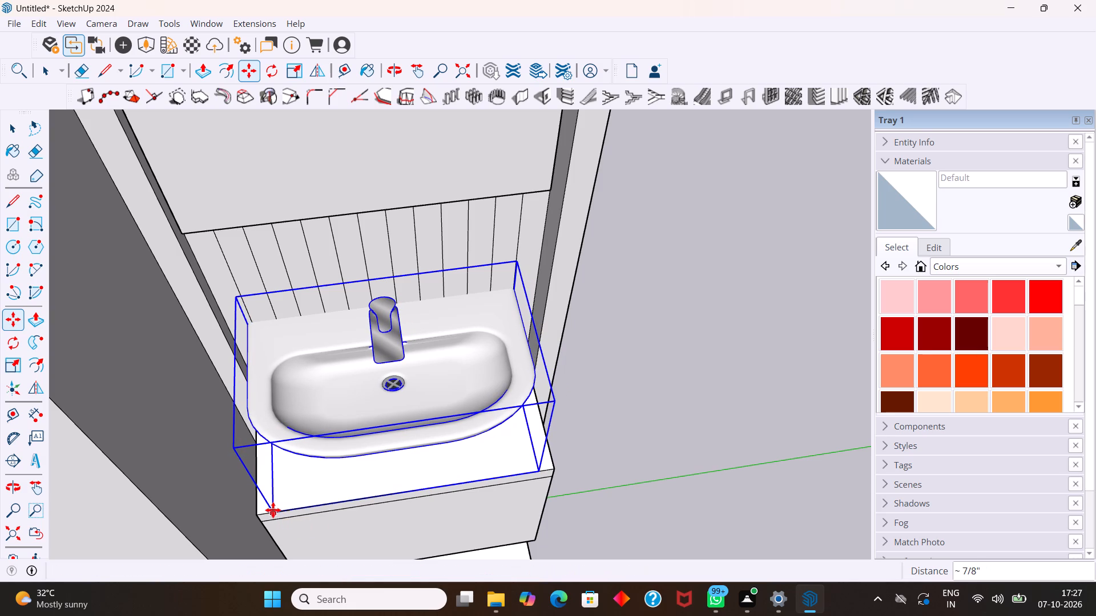
Deselect the washbasin and examine its fit on the drawer cabinet from the front.
key("space")
left_click(587, 428)
scroll(586, 416, "down", 20)
scroll(586, 416, "down", 6)
middle_click_drag(667, 387, 663, 384)
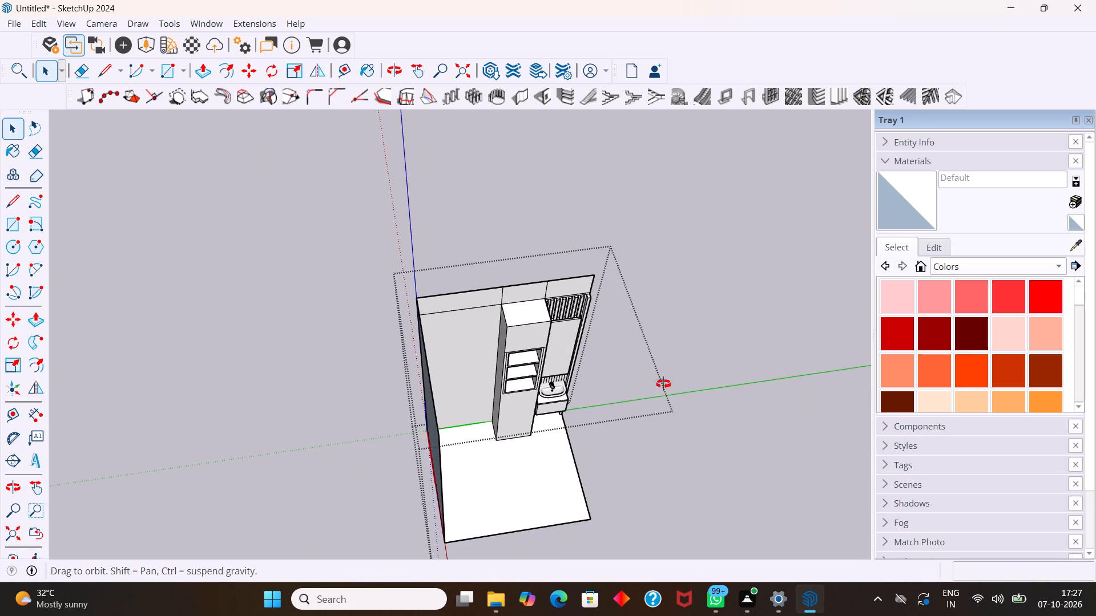
middle_click_drag(663, 384, 498, 311)
scroll(537, 441, "up", 8)
middle_click_drag(558, 468, 665, 307)
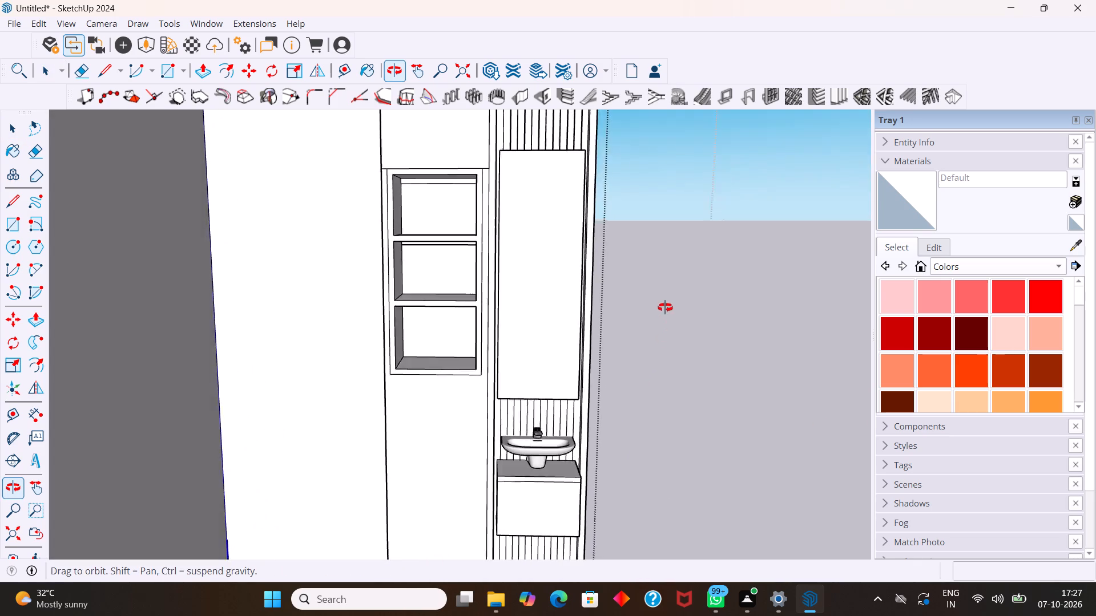
middle_click_drag(665, 307, 631, 306)
scroll(597, 364, "up", 2)
middle_click_drag(597, 377, 656, 393)
scroll(638, 388, "down", 9)
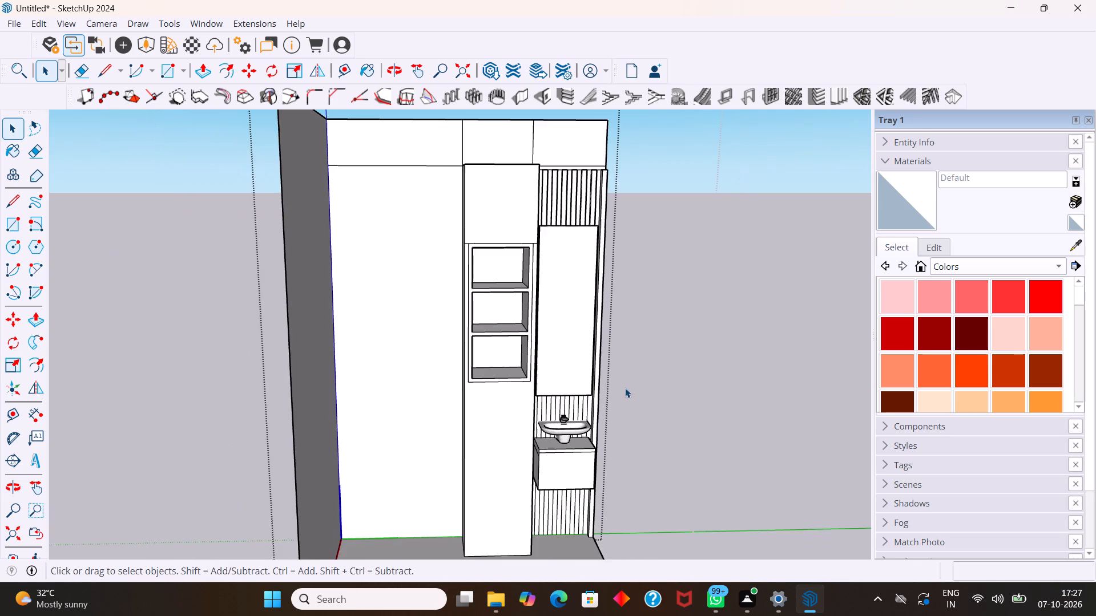
scroll(585, 380, "up", 3)
scroll(586, 391, "down", 3)
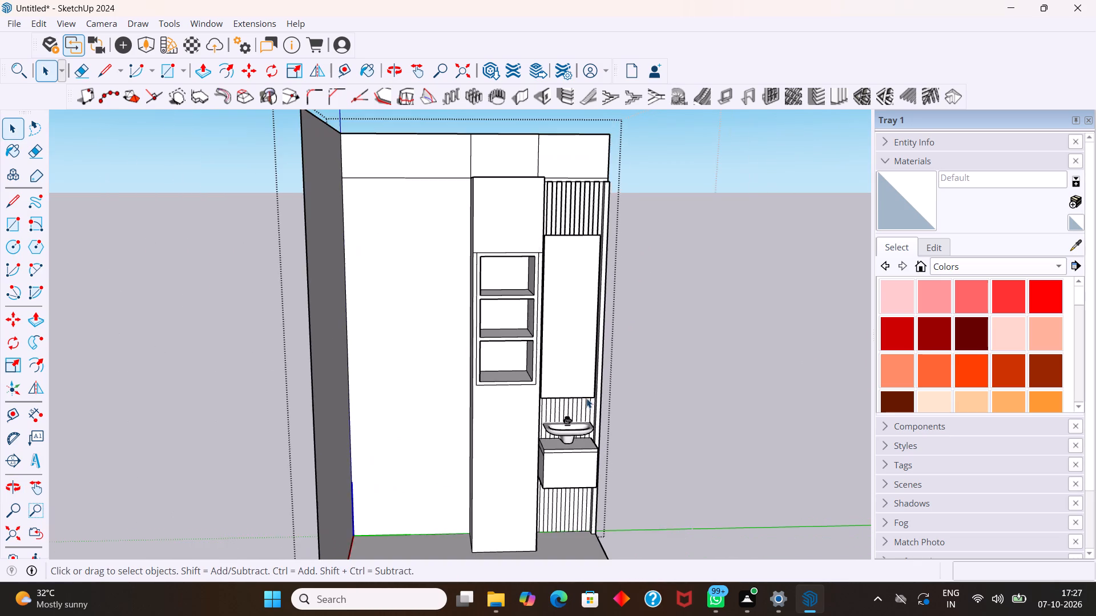
scroll(562, 523, "up", 12)
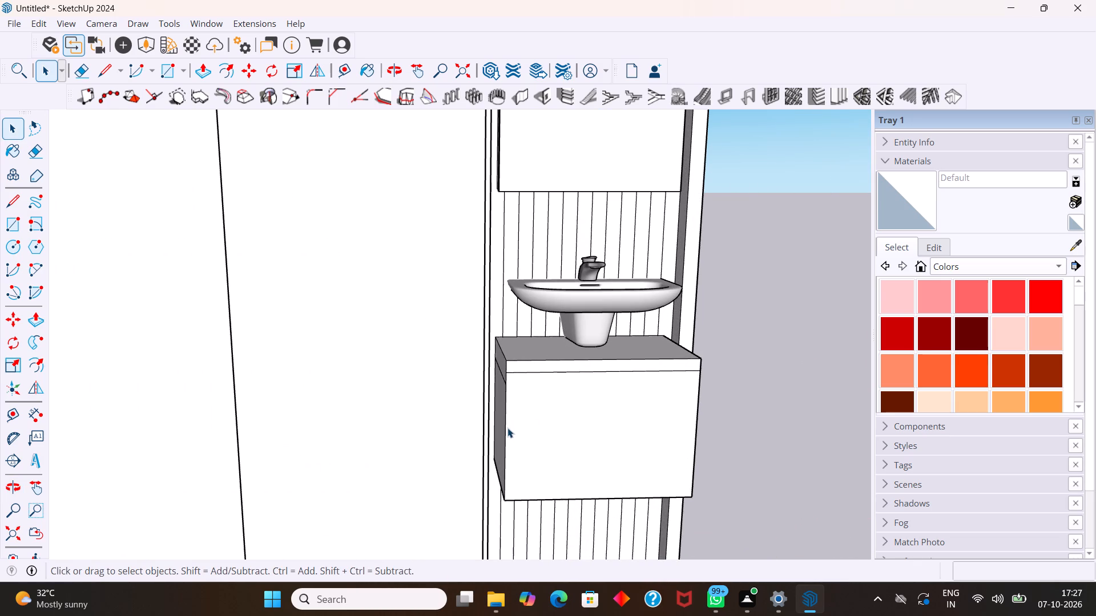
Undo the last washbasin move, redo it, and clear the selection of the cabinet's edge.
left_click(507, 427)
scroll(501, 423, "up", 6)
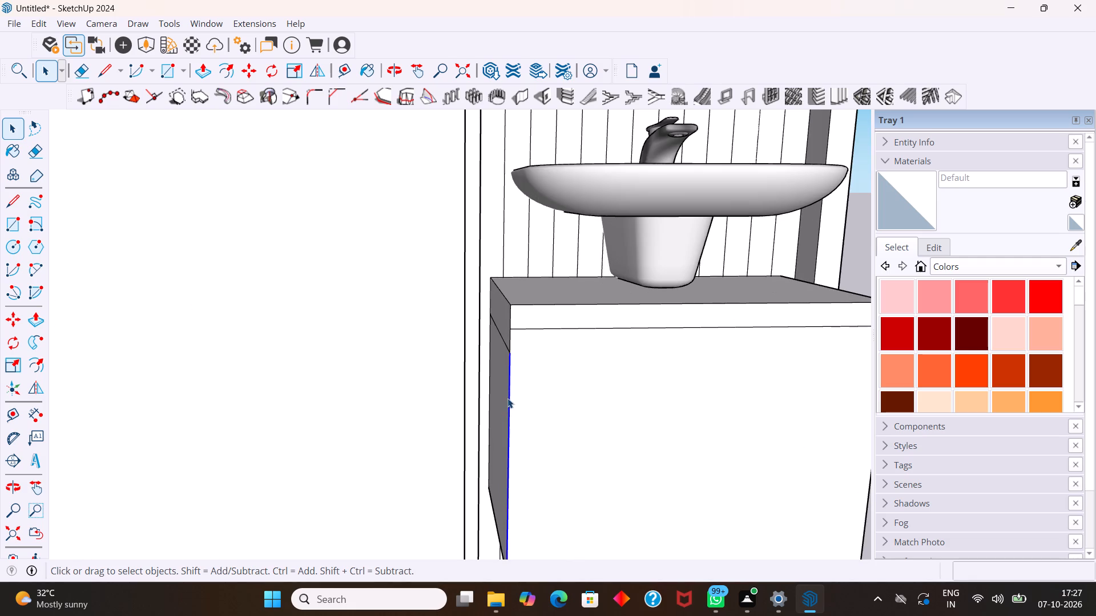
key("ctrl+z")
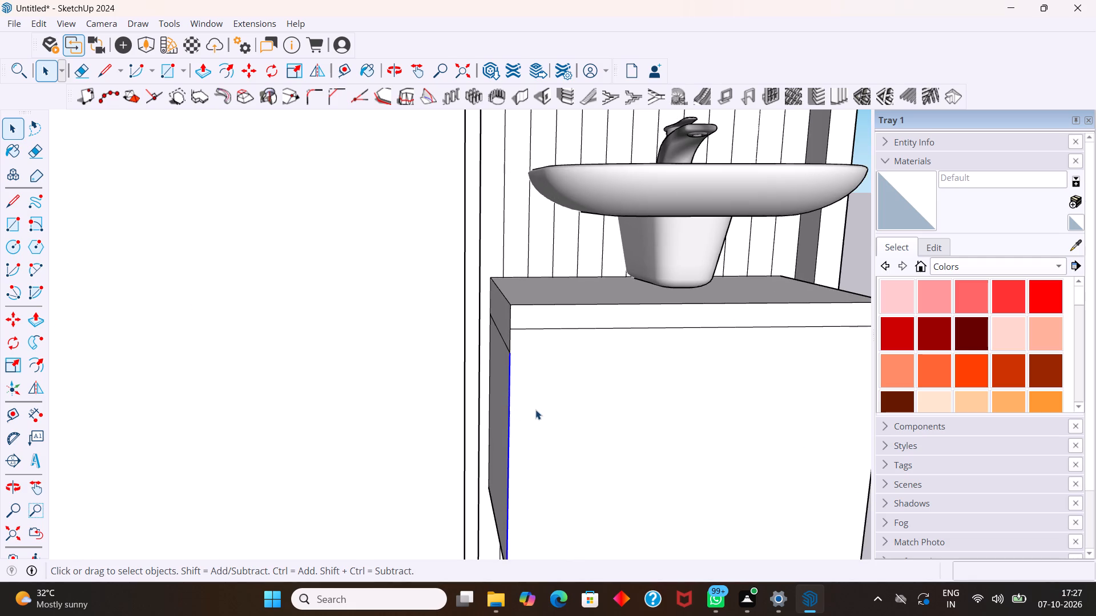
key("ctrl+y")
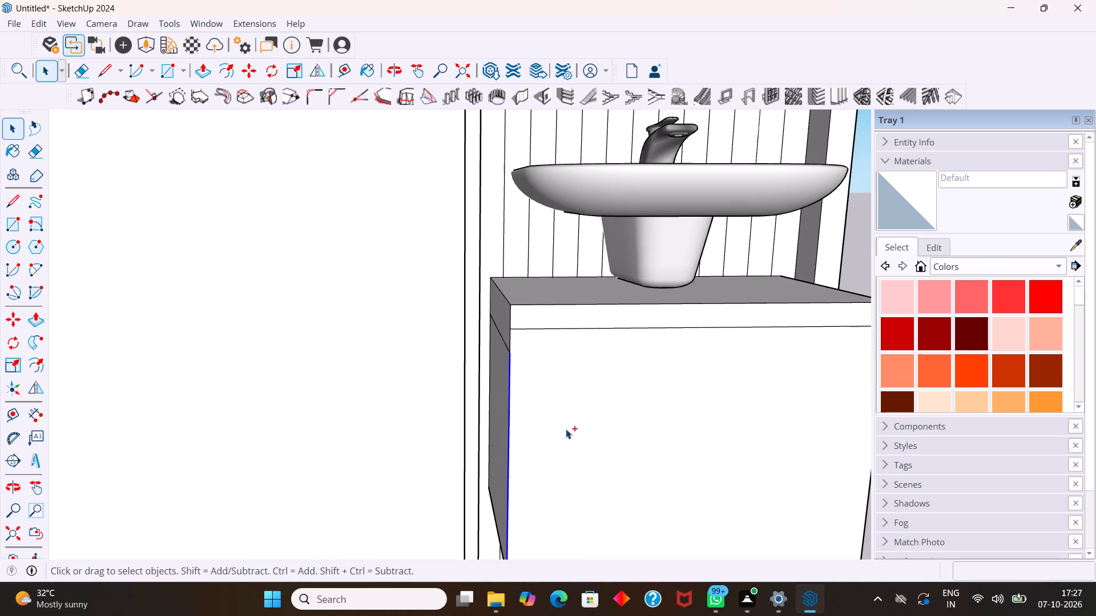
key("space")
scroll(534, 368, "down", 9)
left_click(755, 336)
Erase the line crossing each of the drawer cabinet's two side faces just below the countertop.
scroll(553, 408, "up", 3)
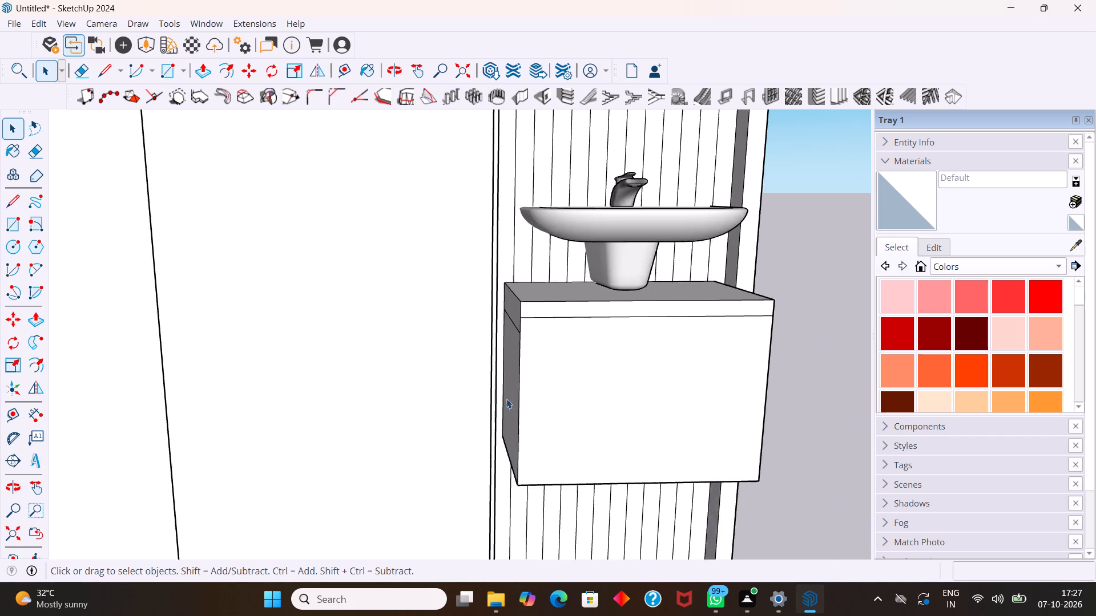
scroll(506, 399, "up", 5)
key("e")
scroll(510, 336, "up", 6)
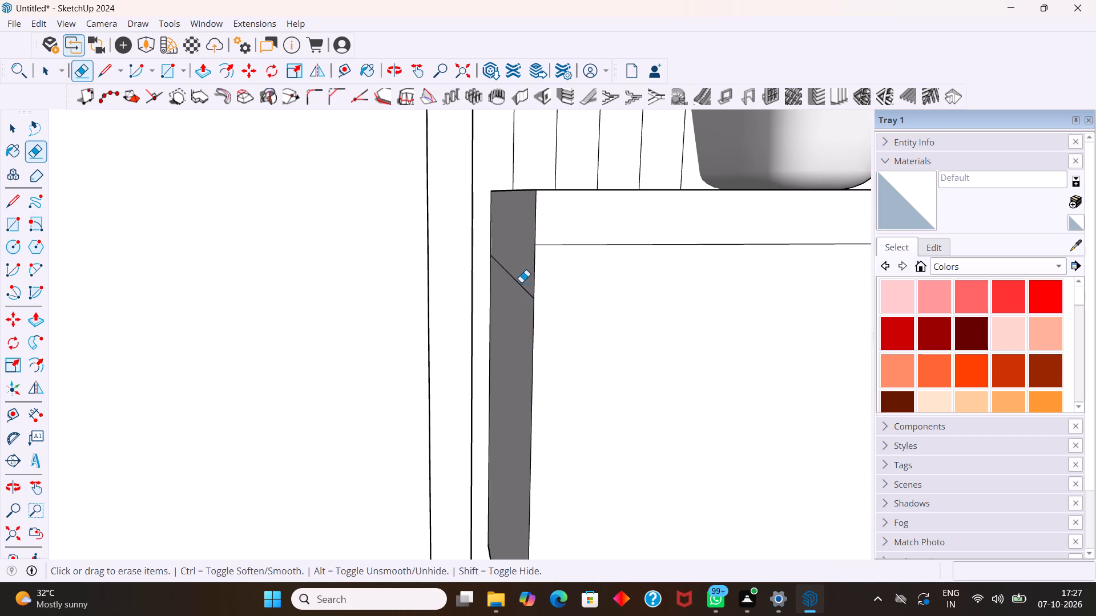
left_click_drag(521, 277, 521, 307)
scroll(520, 306, "down", 18)
middle_click_drag(741, 316, 737, 314)
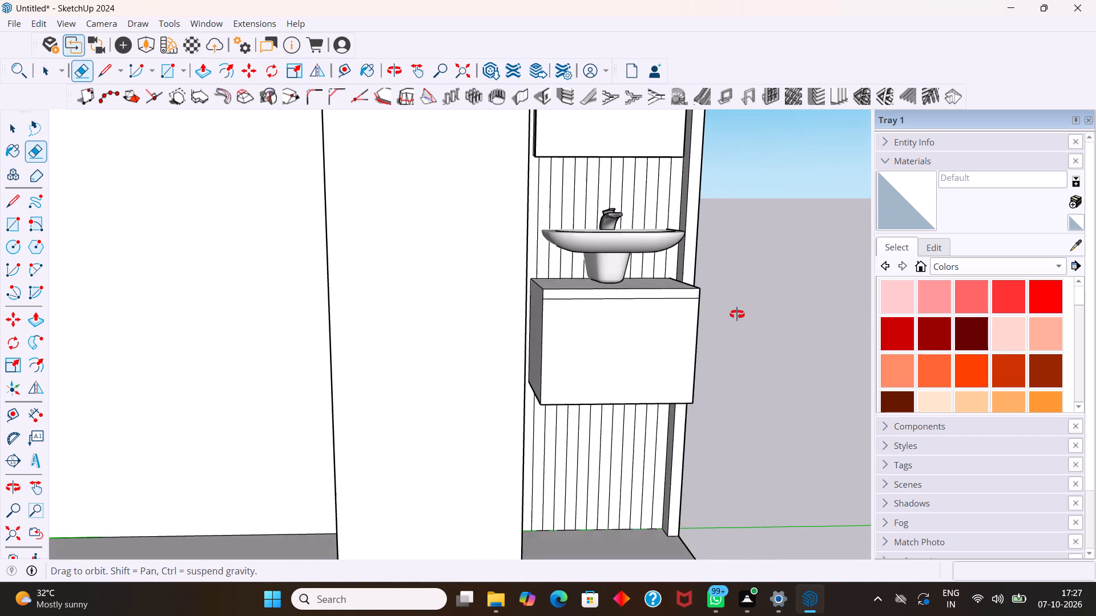
middle_click_drag(737, 314, 415, 436)
scroll(472, 450, "up", 4)
middle_click_drag(505, 441, 537, 464)
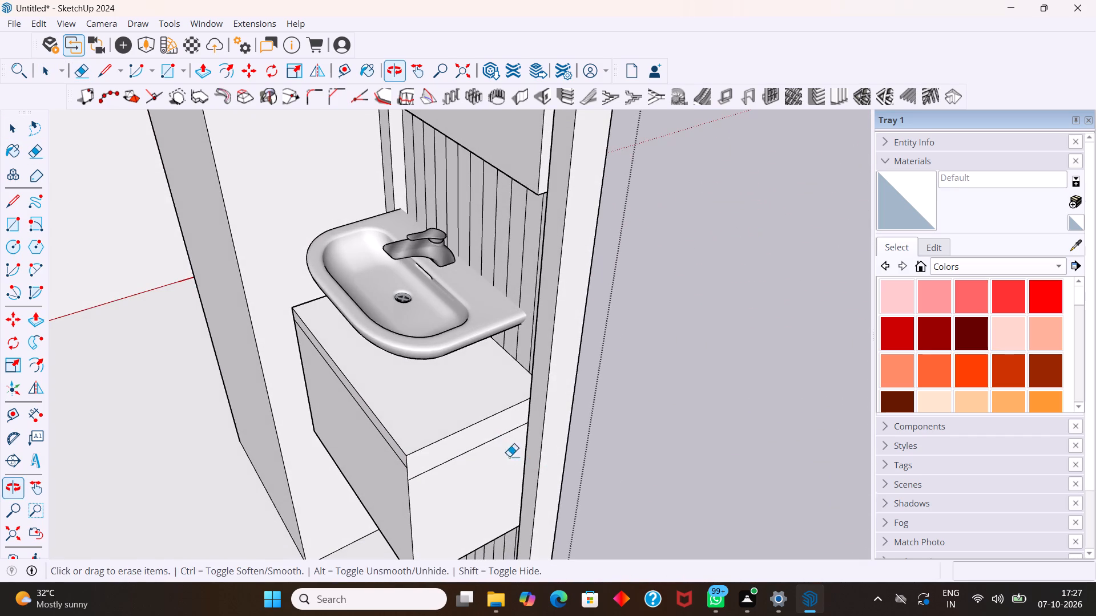
left_click_drag(486, 448, 488, 463)
left_click_drag(471, 444, 477, 470)
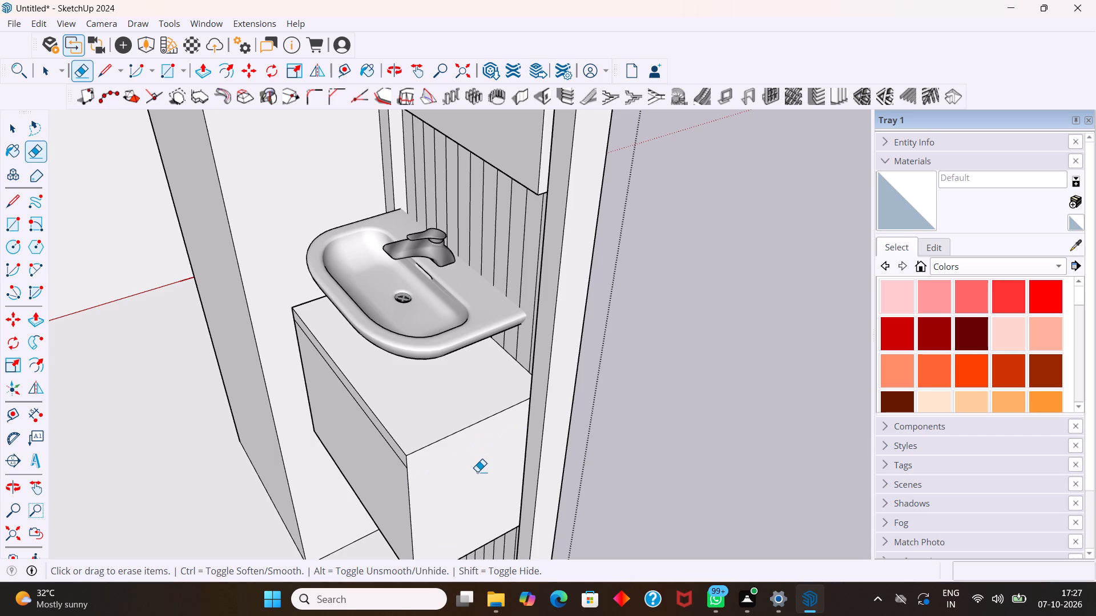
key("space")
Examine the washbasin's position on the drawer cabinet from above and from the front.
middle_click_drag(397, 462, 565, 424)
middle_click_drag(240, 470, 397, 479)
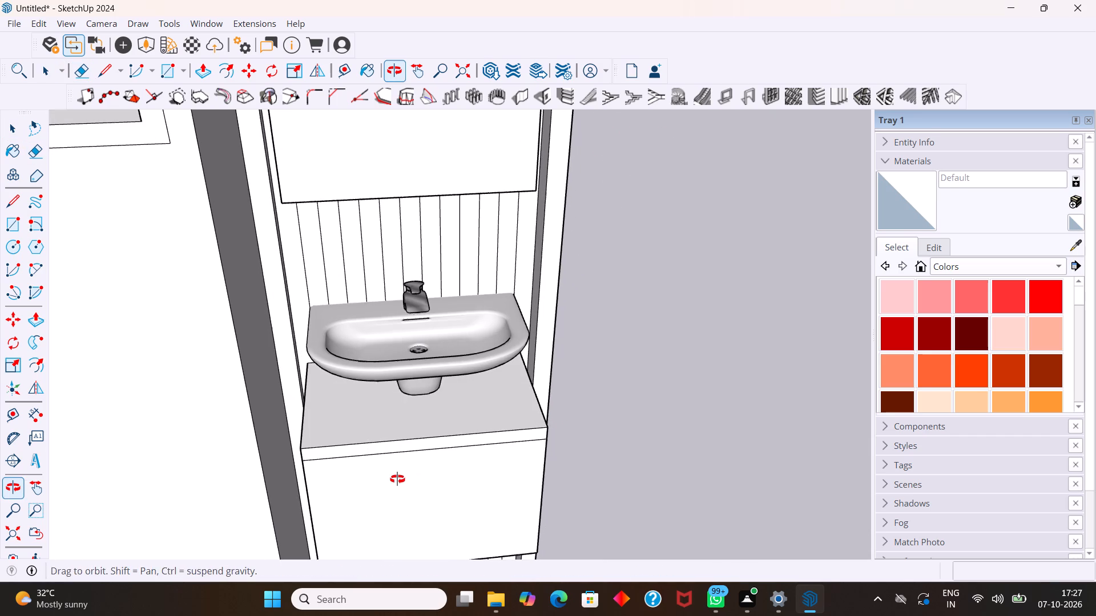
middle_click_drag(397, 479, 399, 481)
scroll(401, 440, "up", 1)
middle_click_drag(405, 440, 416, 579)
middle_click_drag(444, 432, 444, 541)
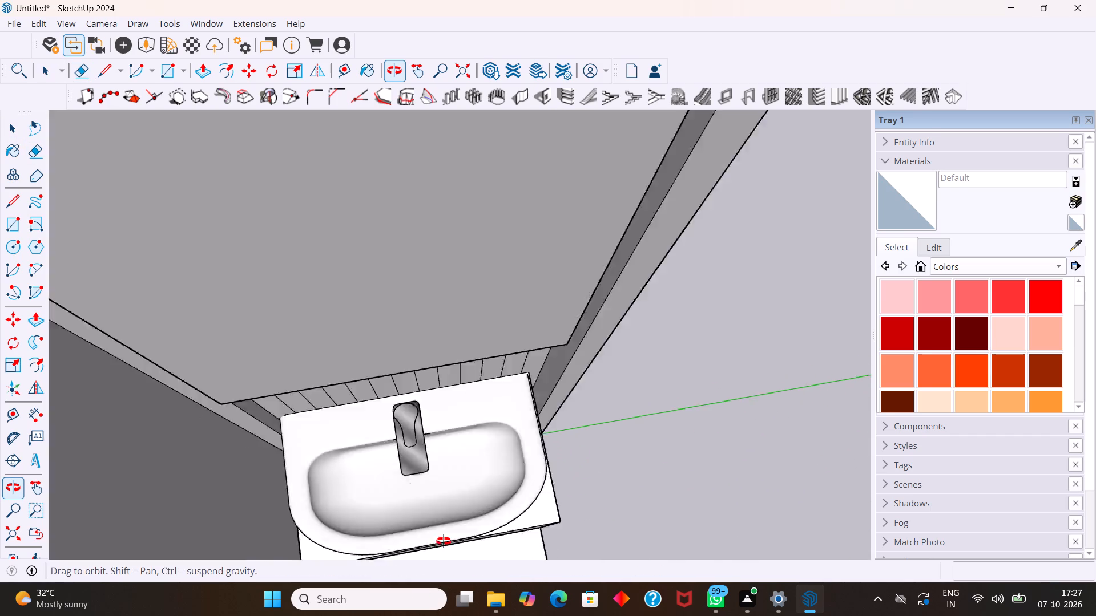
middle_click_drag(444, 541, 401, 465)
scroll(396, 451, "down", 3)
scroll(396, 451, "up", 1)
middle_click_drag(398, 432, 403, 446)
scroll(398, 430, "down", 7)
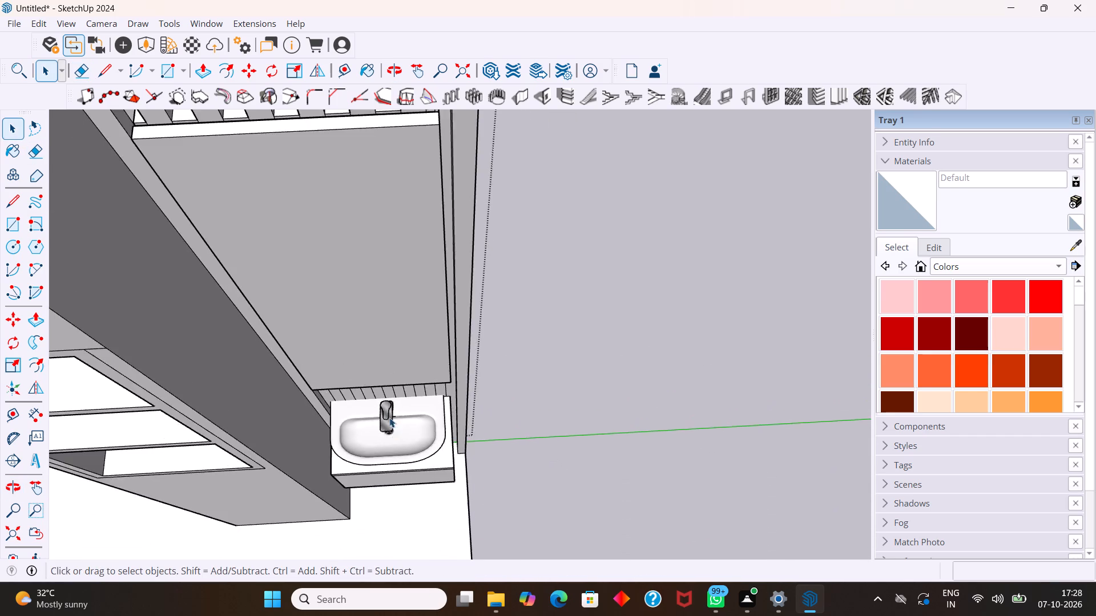
scroll(389, 418, "down", 4)
middle_click_drag(390, 423, 399, 451)
scroll(392, 452, "up", 3)
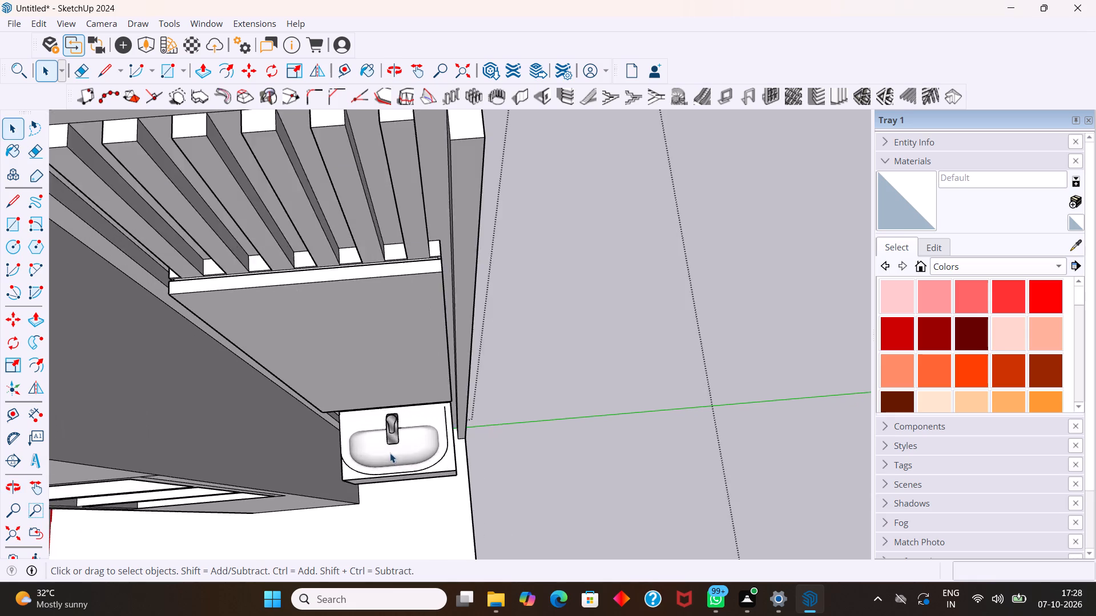
scroll(390, 453, "up", 6)
middle_click_drag(398, 459, 393, 408)
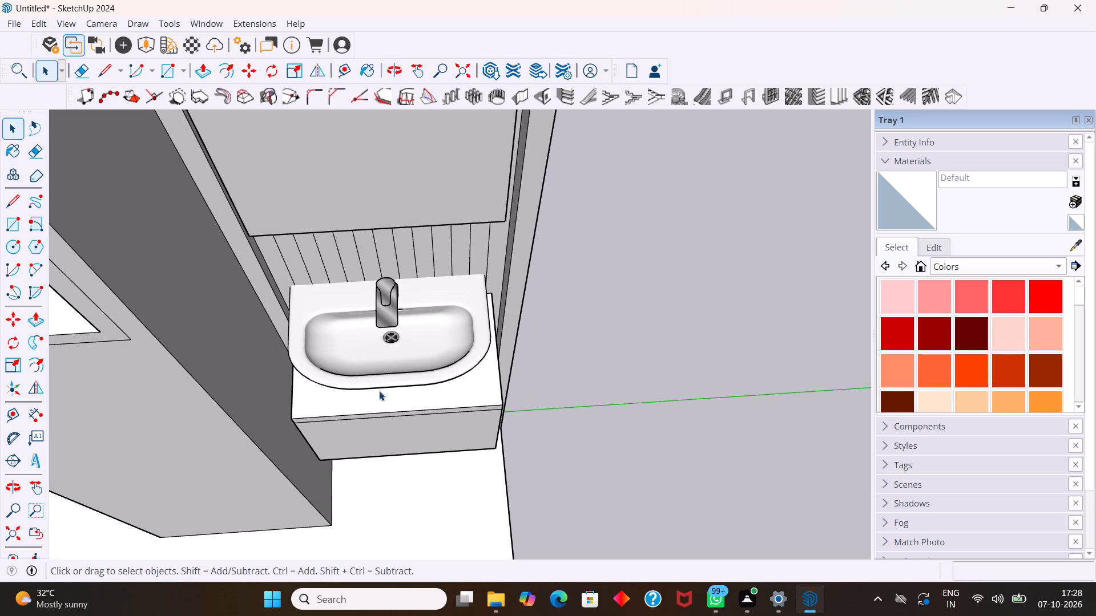
scroll(382, 388, "up", 2)
middle_click_drag(380, 387, 371, 358)
scroll(371, 347, "down", 4)
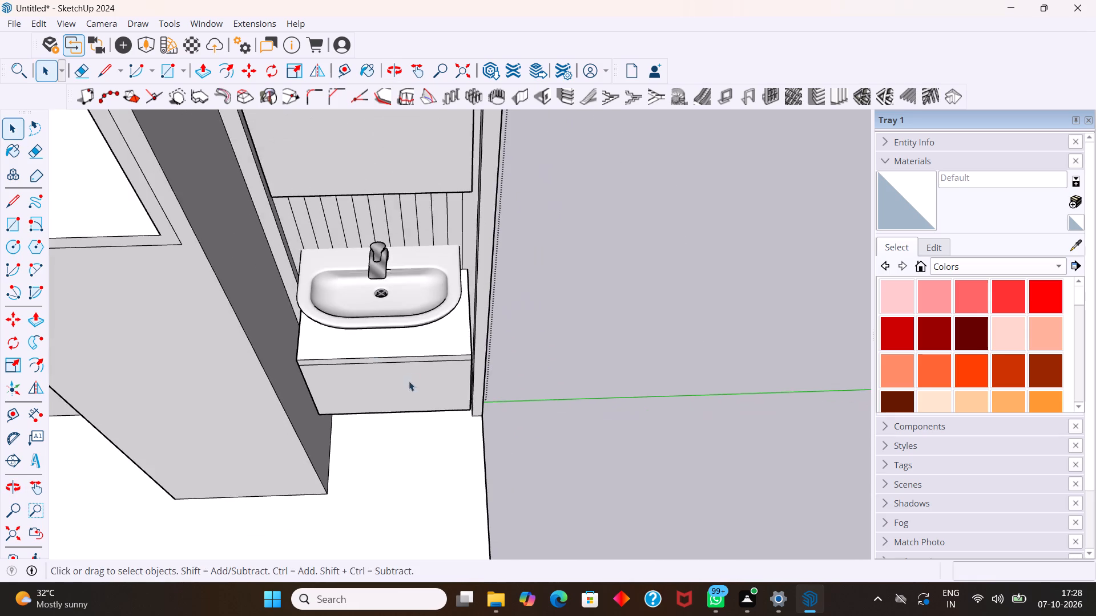
middle_click_drag(409, 381, 397, 311)
middle_click_drag(418, 315, 413, 352)
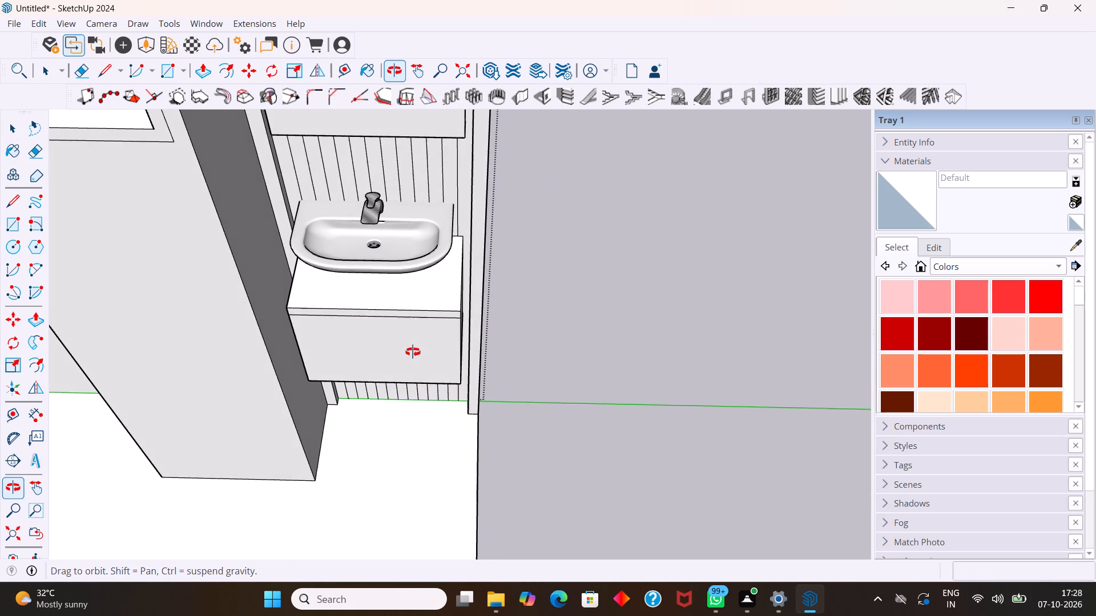
middle_click_drag(413, 352, 412, 353)
middle_click_drag(384, 334, 472, 319)
Widen the drawer cabinet by pulling its side face about 5/8" out toward the tall shelf unit.
scroll(398, 328, "up", 4)
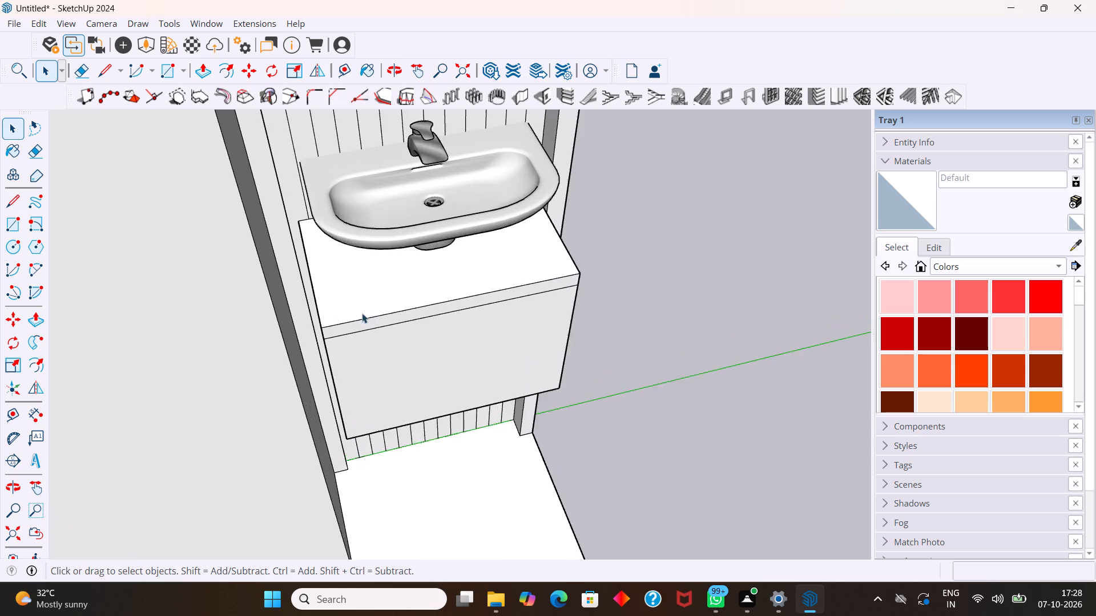
scroll(362, 313, "up", 2)
middle_click_drag(357, 309, 394, 308)
left_click(342, 338)
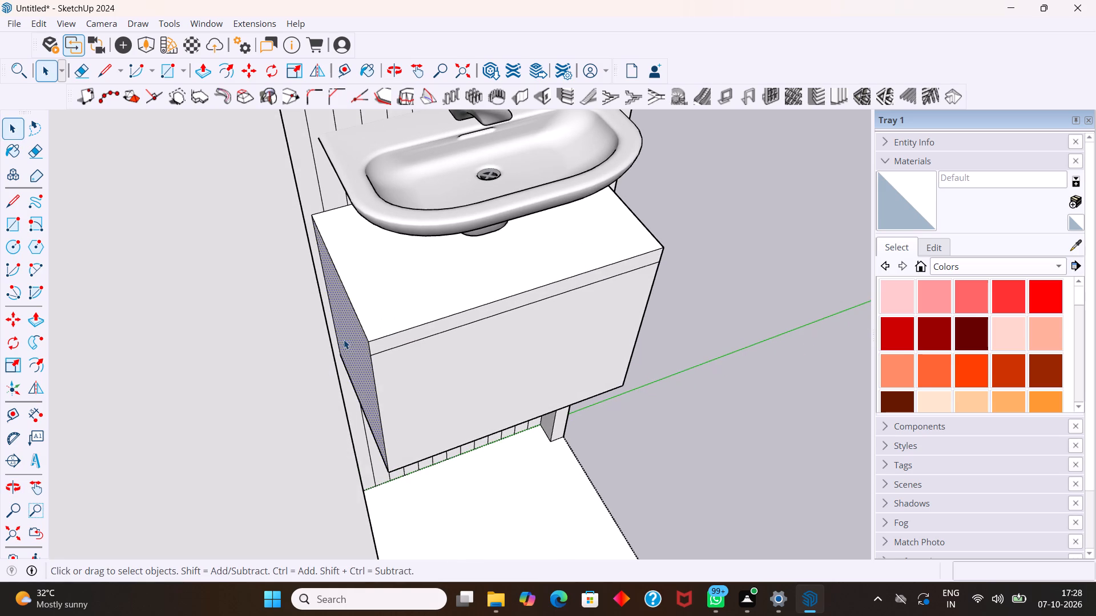
key("p")
middle_click(348, 339)
middle_click_drag(346, 337, 334, 345)
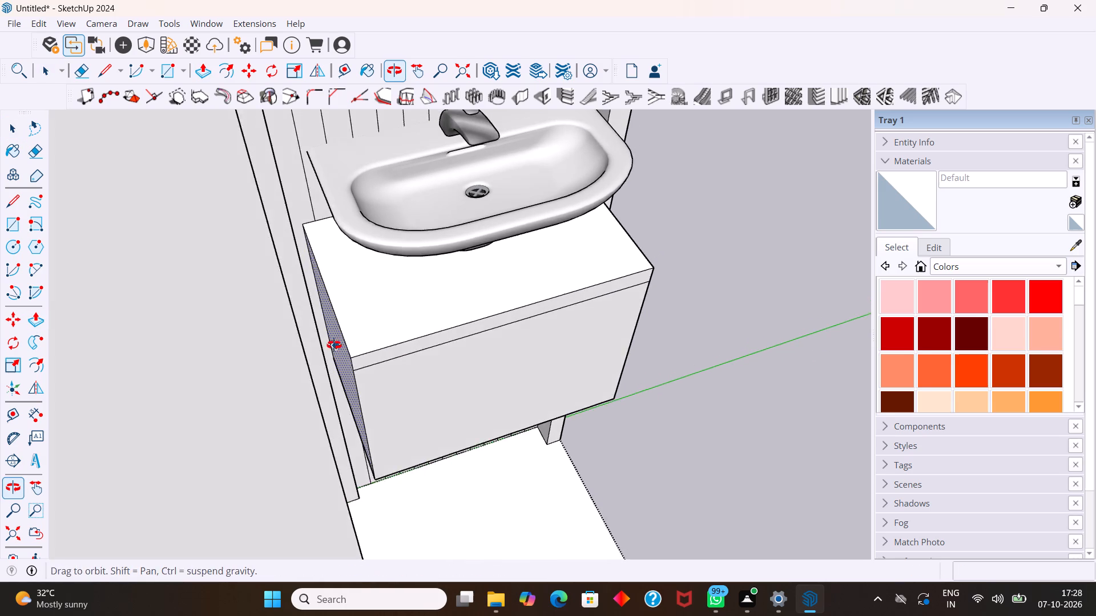
middle_click_drag(334, 345, 329, 351)
left_click_drag(325, 353, 315, 362)
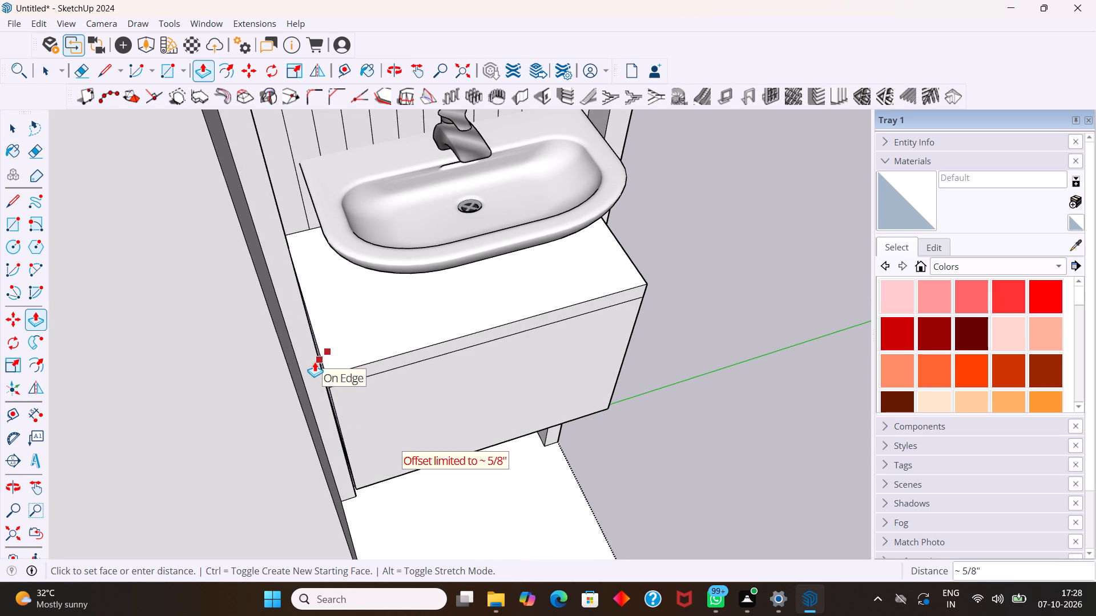
left_click_drag(315, 362, 312, 363)
key("space")
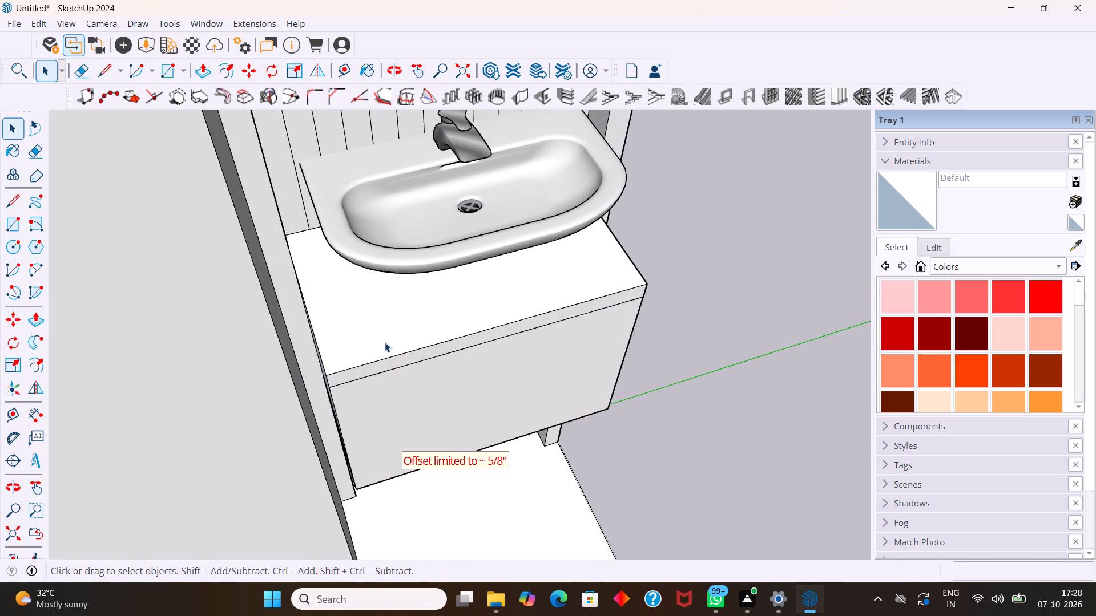
Move the washbasin by its bottom front corner about 7/8" to the countertop's front corner away from the tall shelf unit, and deselect it.
middle_click_drag(385, 342, 337, 356)
scroll(323, 350, "down", 4)
middle_click_drag(319, 352, 308, 411)
scroll(297, 399, "down", 3)
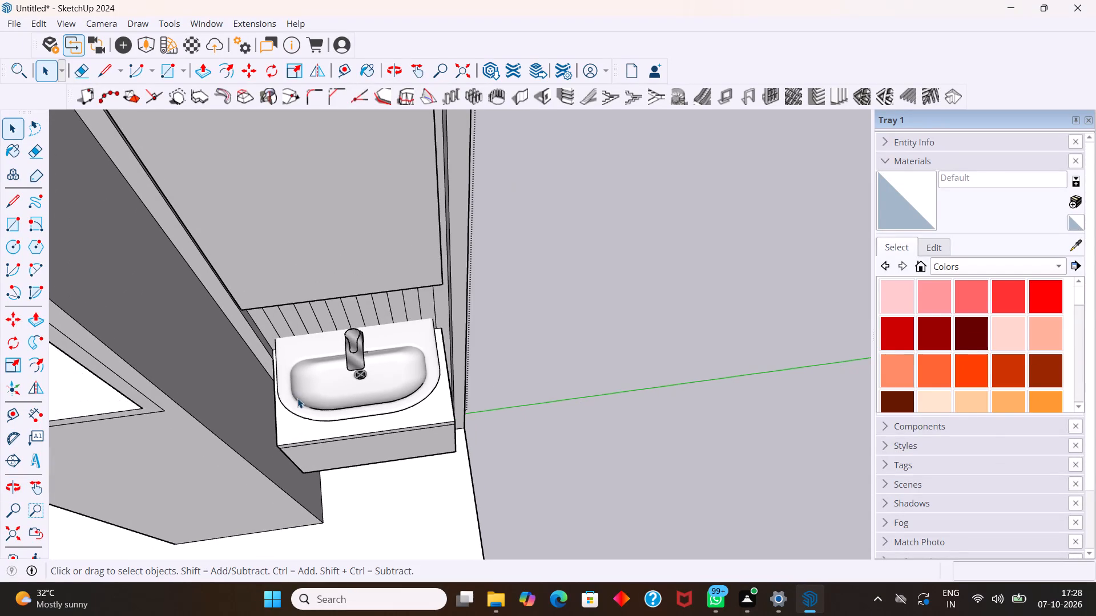
scroll(342, 384, "up", 3)
left_click(403, 384)
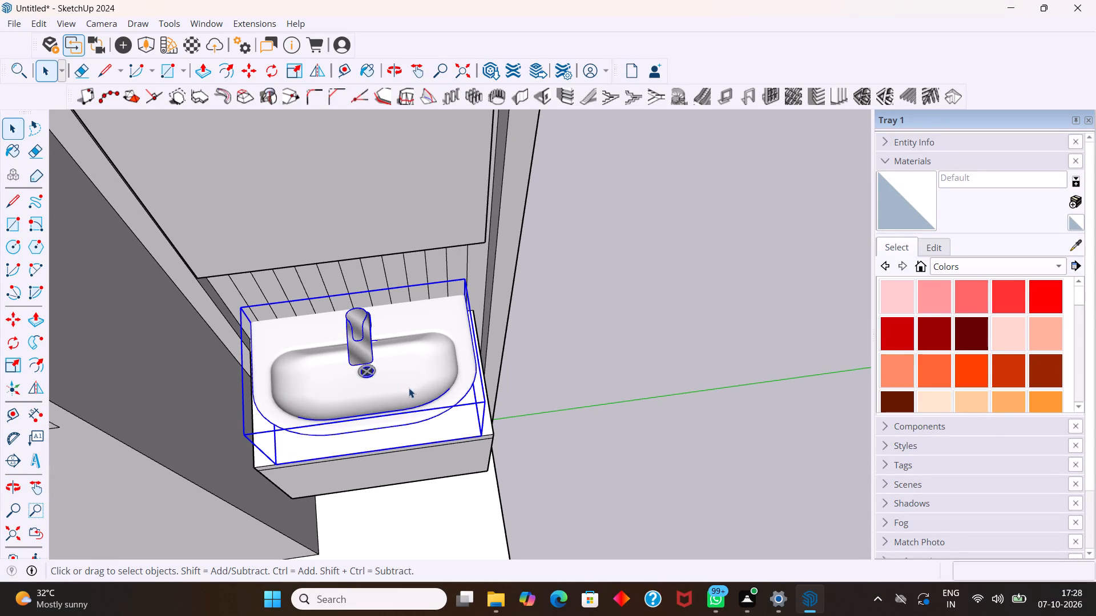
key("m")
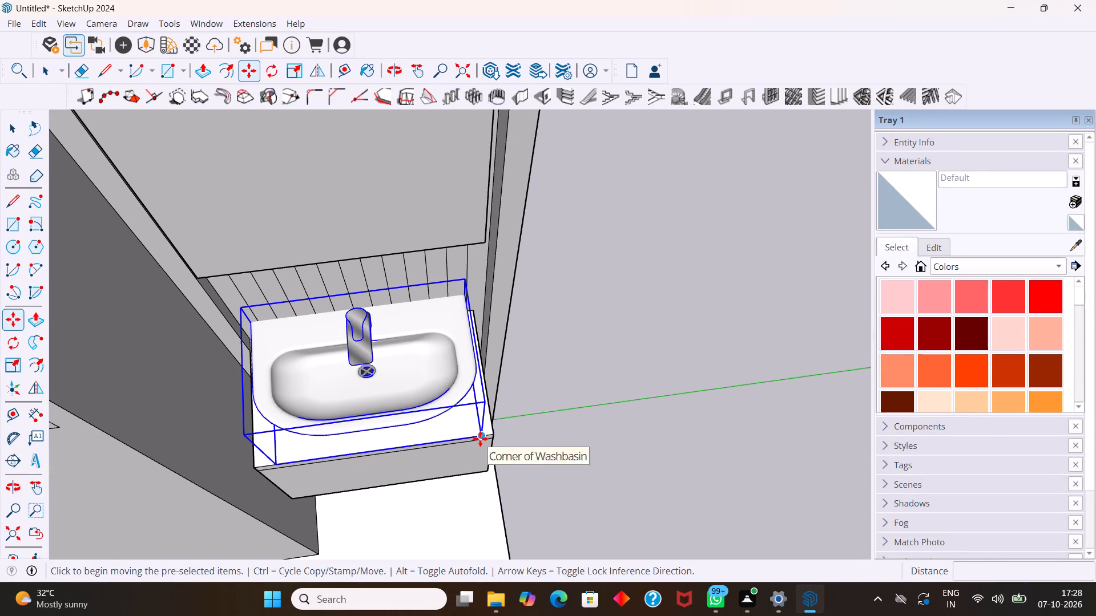
left_click(480, 437)
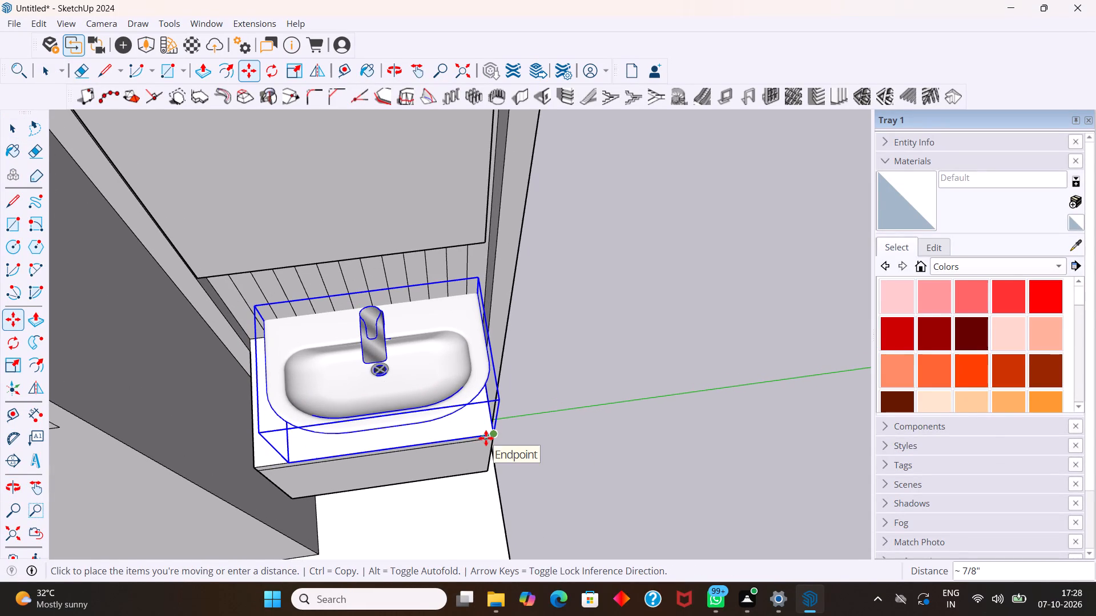
left_click(486, 438)
key("space")
left_click(559, 425)
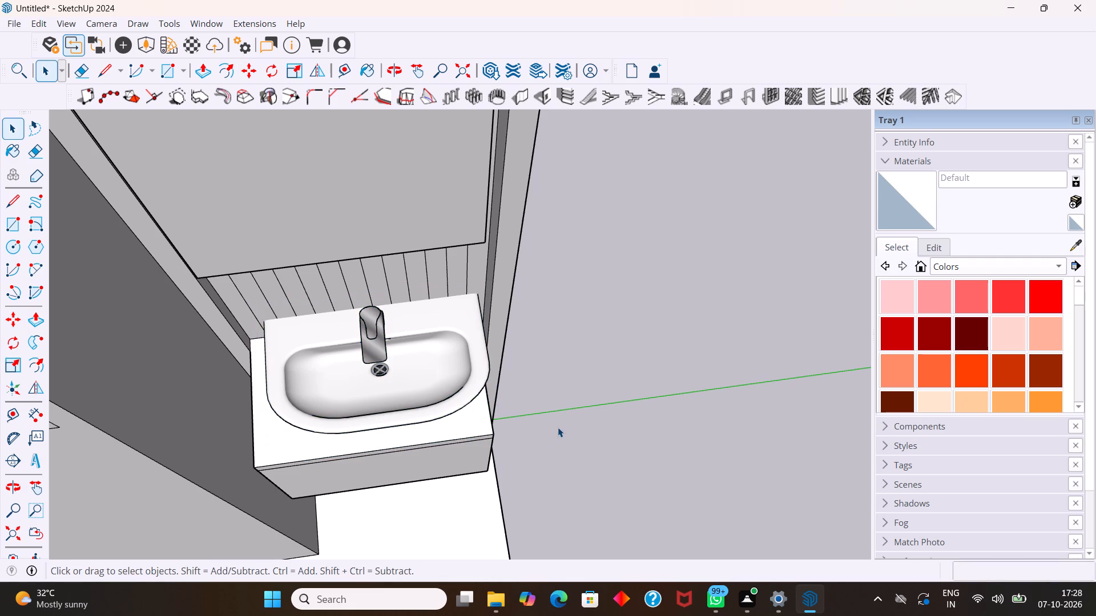
Examine the washbasin and drawer cabinet from several angles, up close and within the whole room.
scroll(517, 455, "down", 14)
middle_click_drag(519, 432, 483, 391)
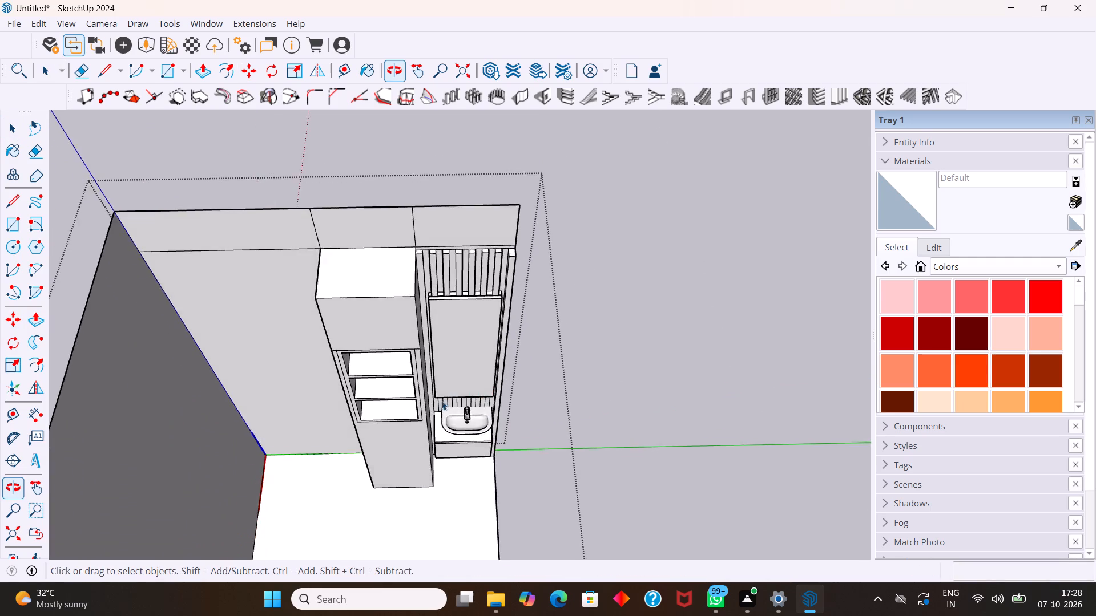
scroll(440, 403, "up", 8)
middle_click_drag(456, 440, 436, 403)
scroll(412, 403, "up", 4)
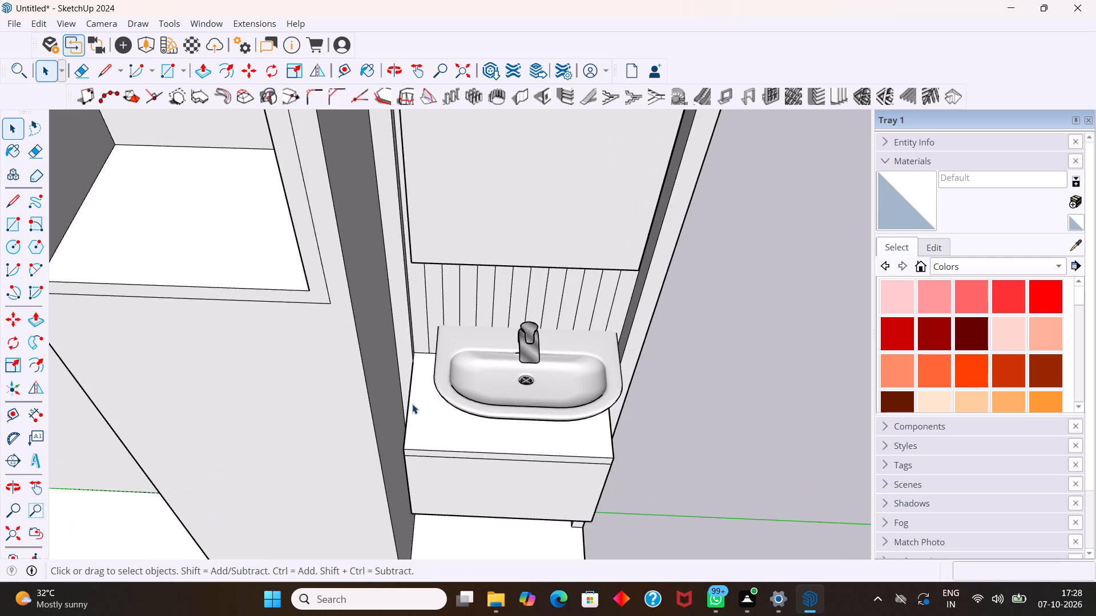
scroll(412, 402, "up", 1)
middle_click_drag(412, 402, 424, 361)
scroll(446, 341, "up", 2)
middle_click_drag(455, 343, 366, 341)
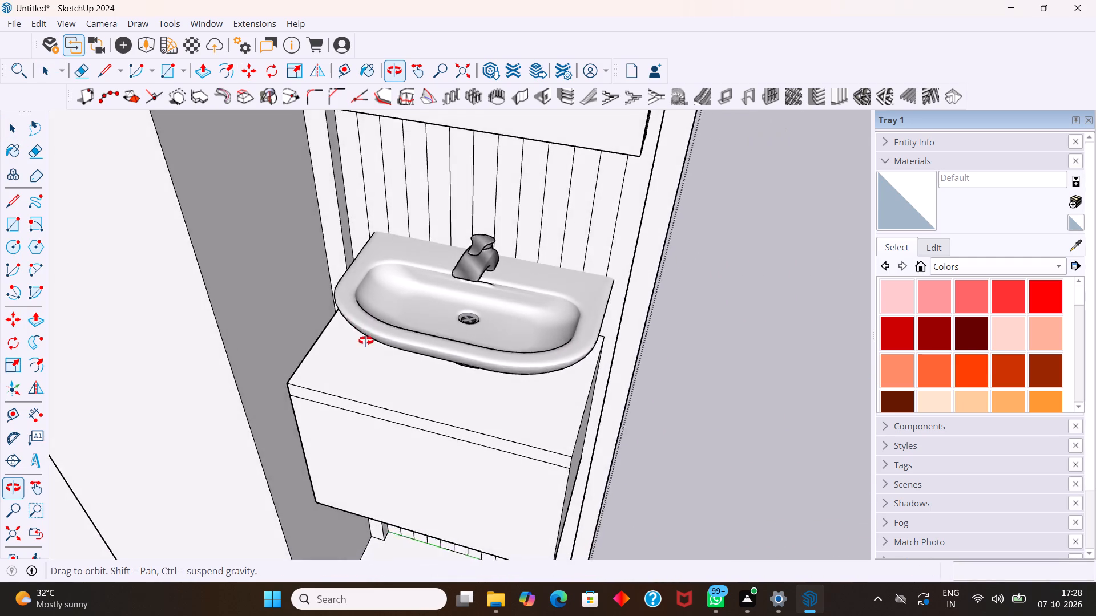
middle_click_drag(366, 341, 412, 316)
scroll(412, 314, "down", 17)
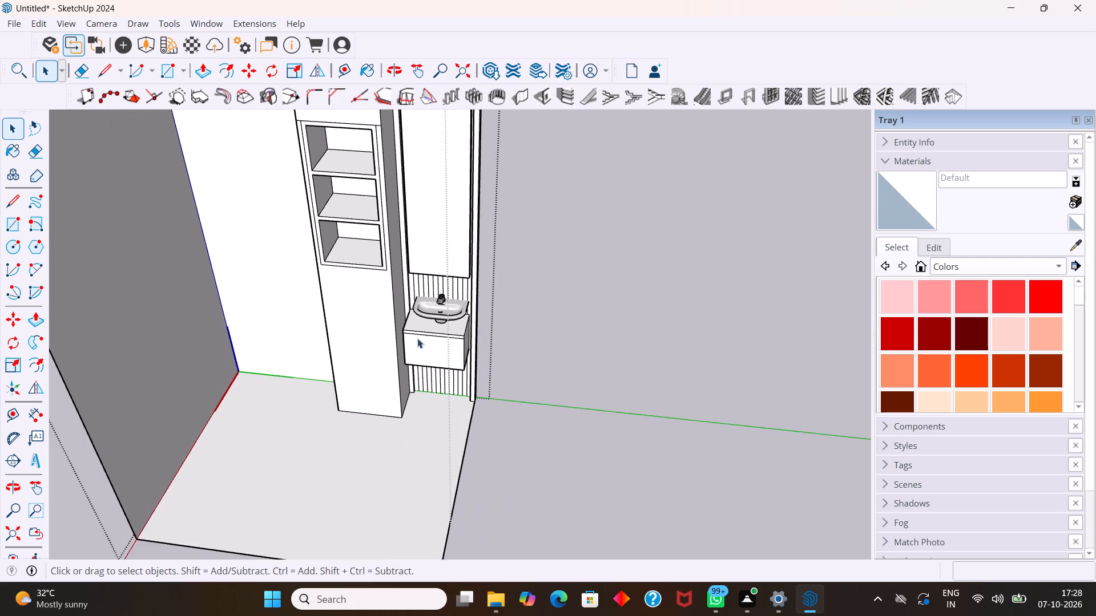
Examine the tall shelf unit, mirror panel, washbasin and drawer cabinet from the front, up close and within the whole room.
middle_click_drag(412, 333, 492, 286)
middle_click_drag(422, 249, 386, 194)
scroll(372, 177, "down", 4)
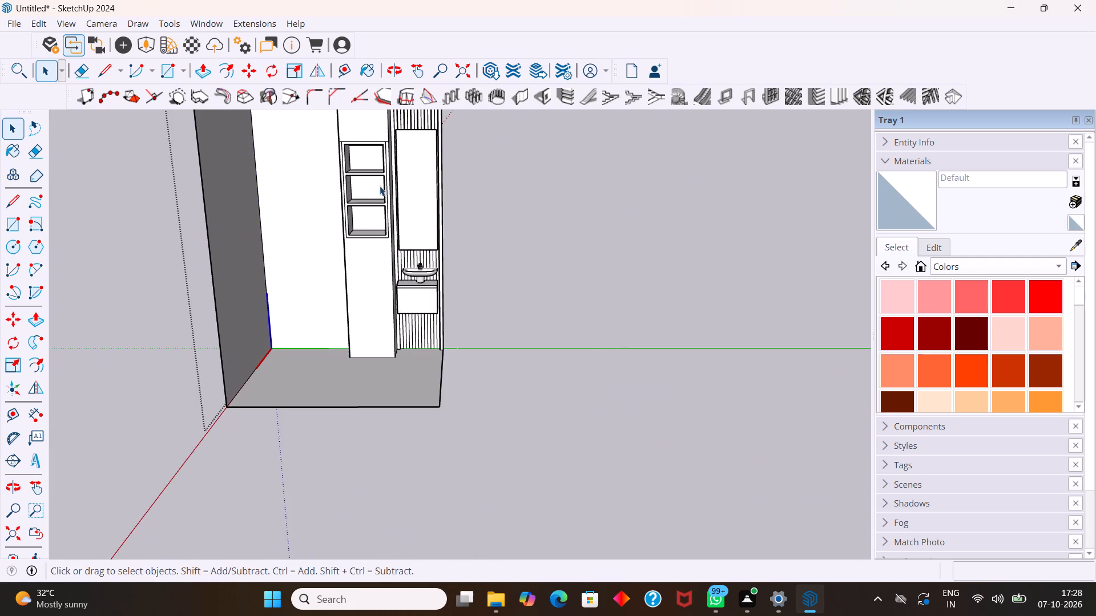
middle_click_drag(380, 187, 368, 146)
scroll(370, 154, "up", 9)
middle_click_drag(396, 184, 391, 173)
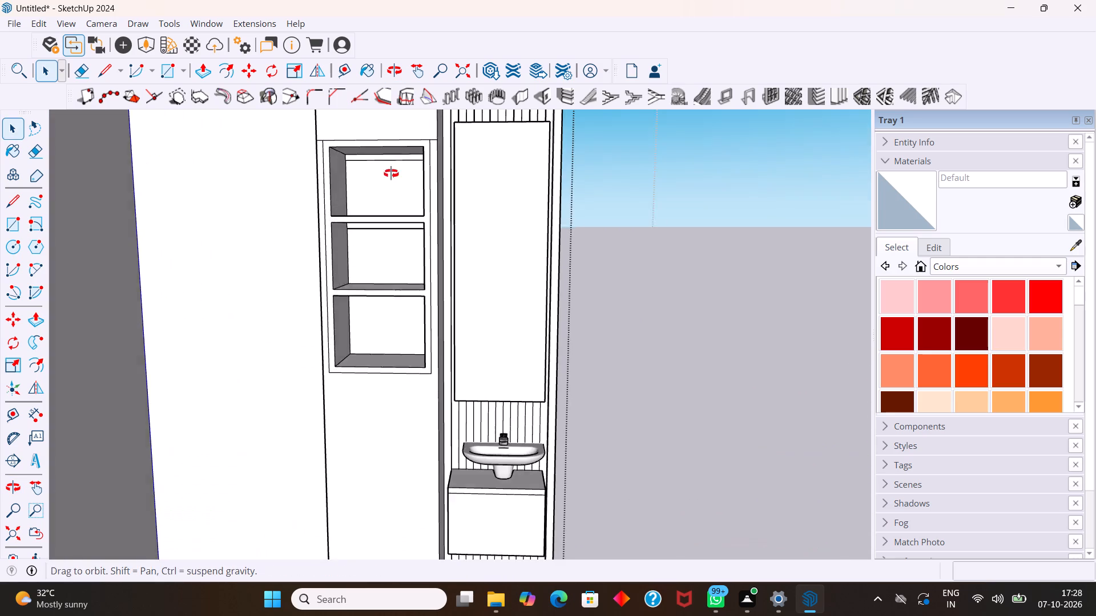
middle_click_drag(391, 173, 405, 155)
scroll(405, 155, "up", 1)
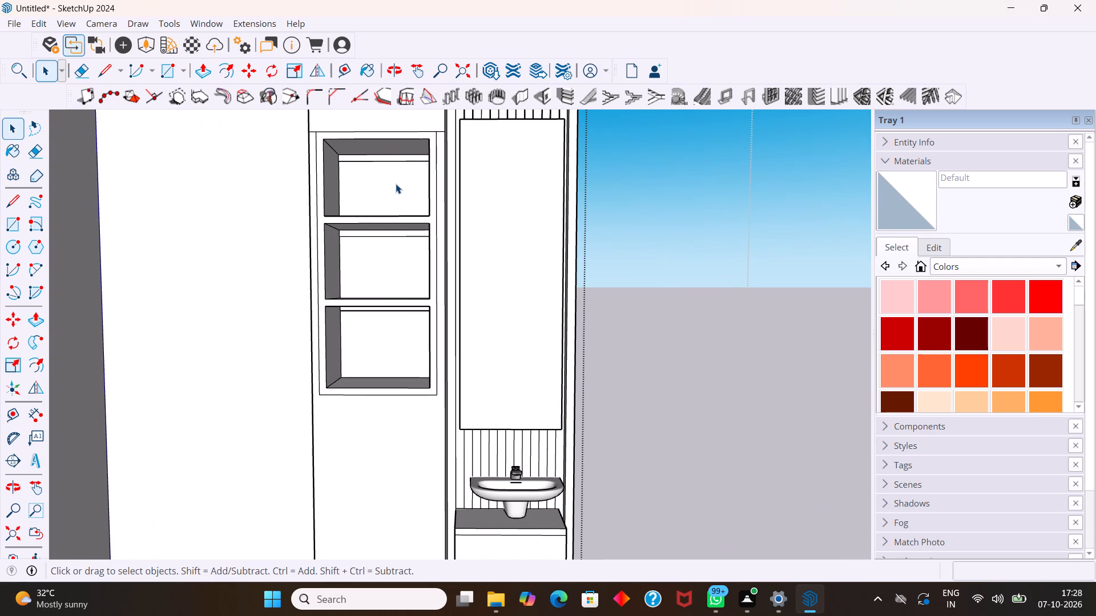
scroll(386, 192, "down", 8)
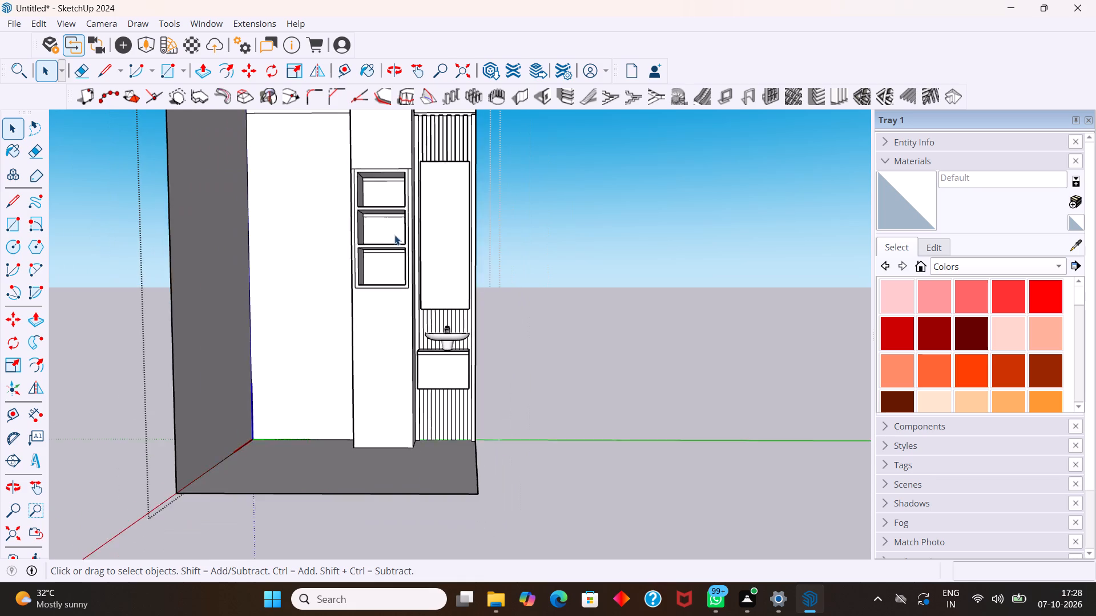
scroll(396, 234, "down", 7)
scroll(409, 262, "up", 4)
middle_click_drag(395, 256, 403, 265)
scroll(401, 264, "down", 4)
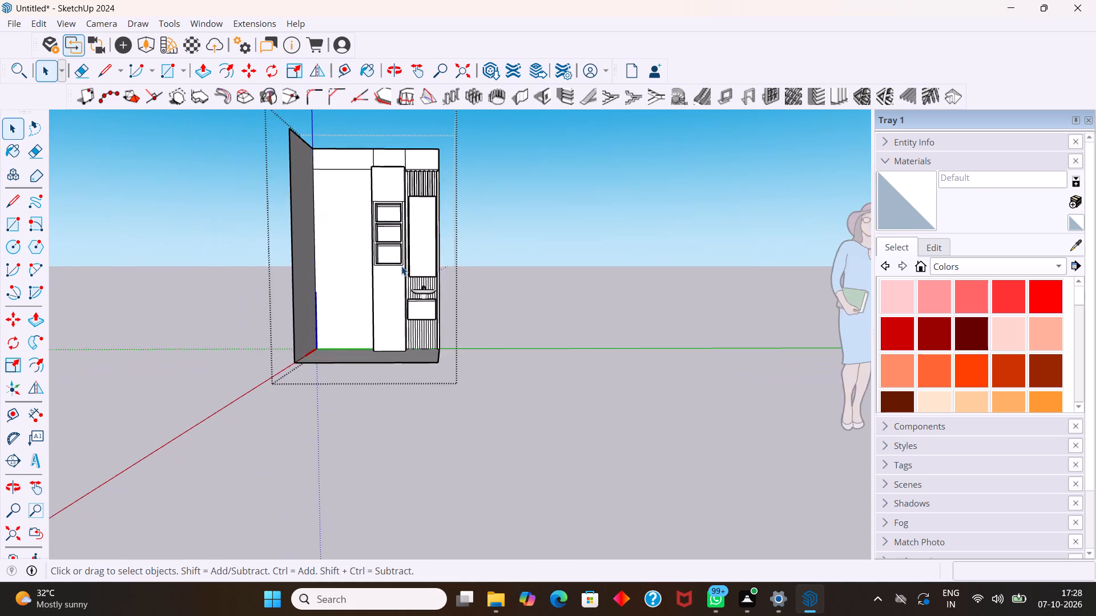
scroll(401, 266, "down", 2)
scroll(322, 266, "up", 1)
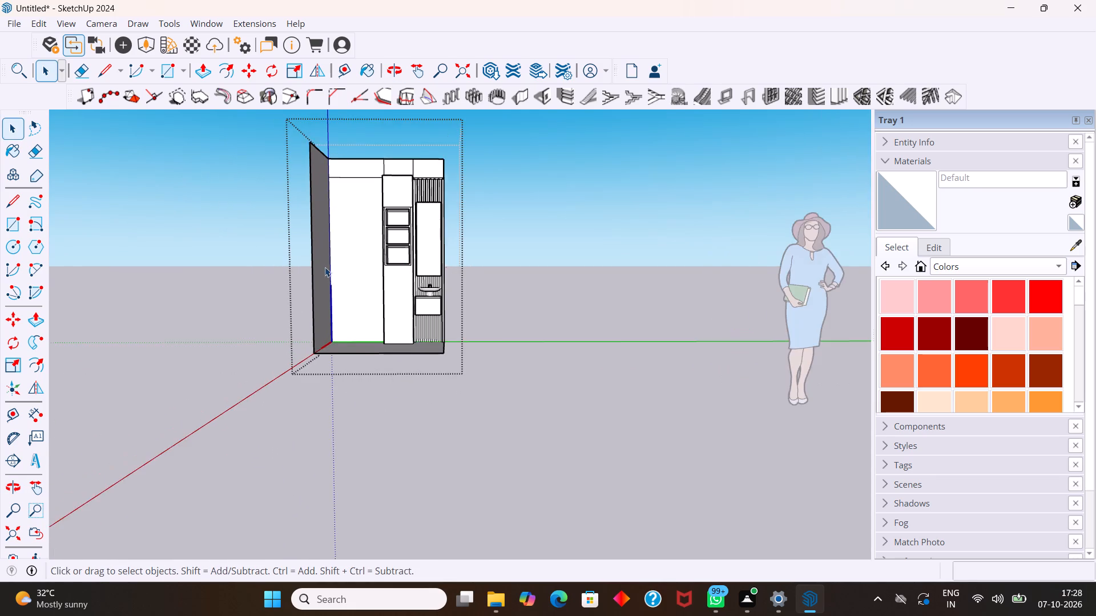
middle_click_drag(325, 267, 325, 323)
scroll(364, 290, "up", 2)
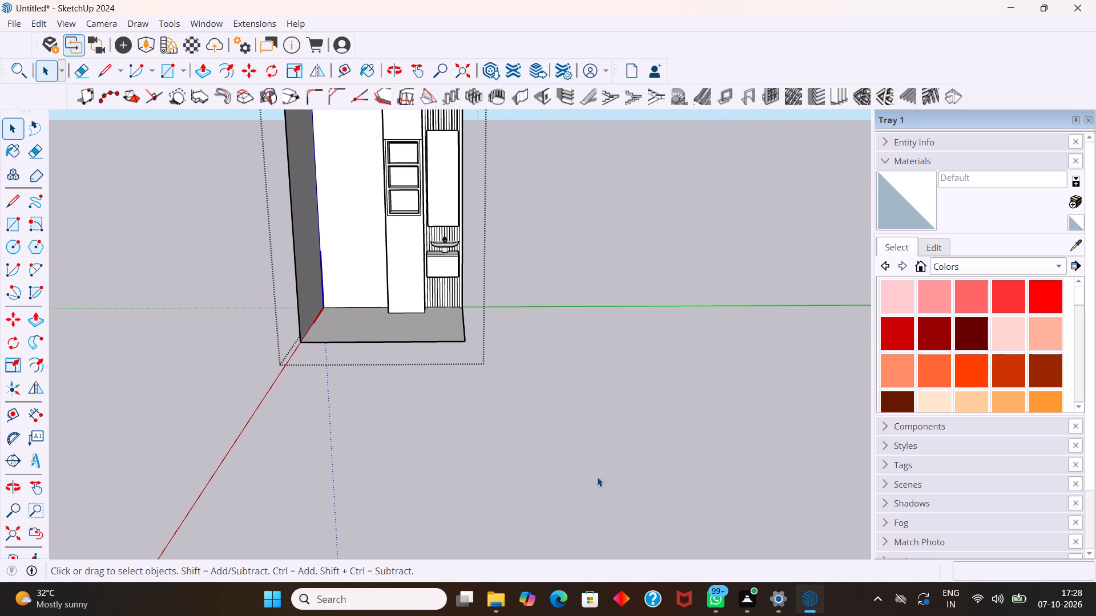
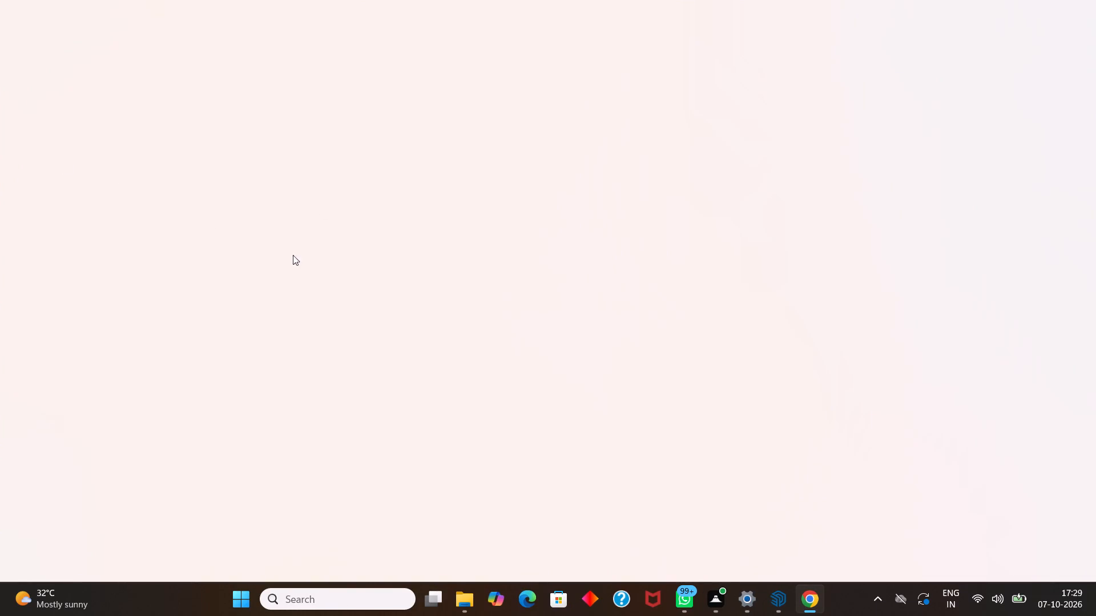
Switch to Chrome and open the 3D Warehouse website through a Google search for 3d warehouse.
left_click(424, 278)
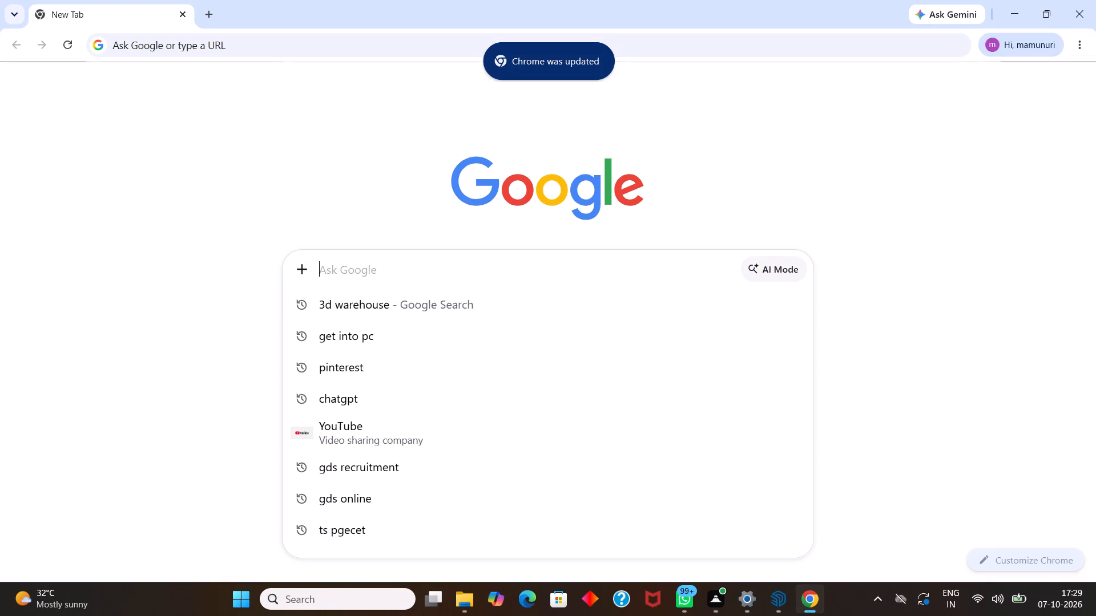
left_click(395, 306)
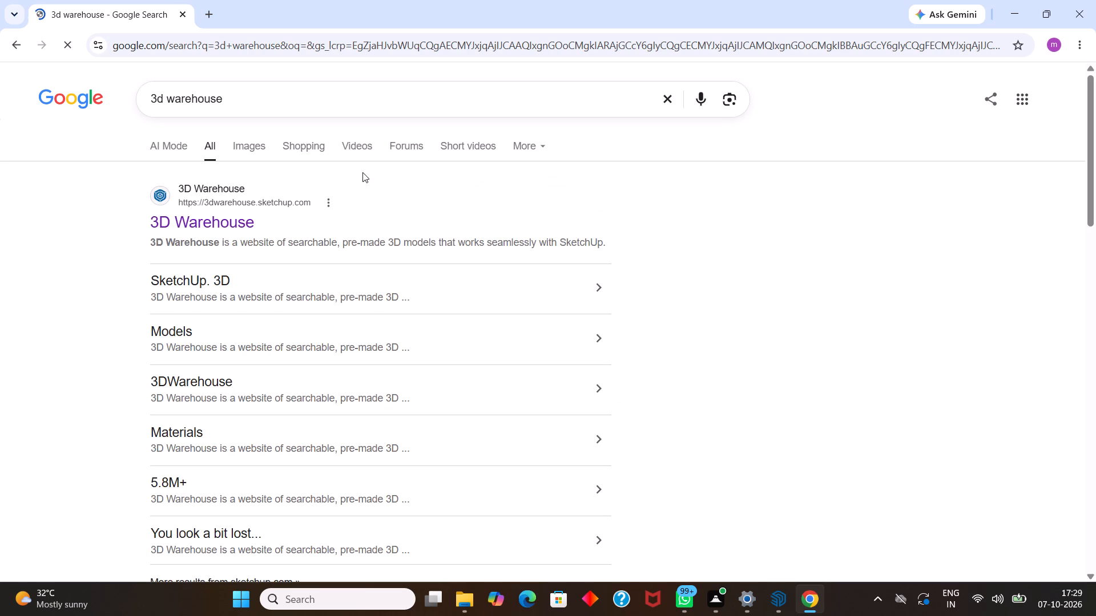
left_click(248, 222)
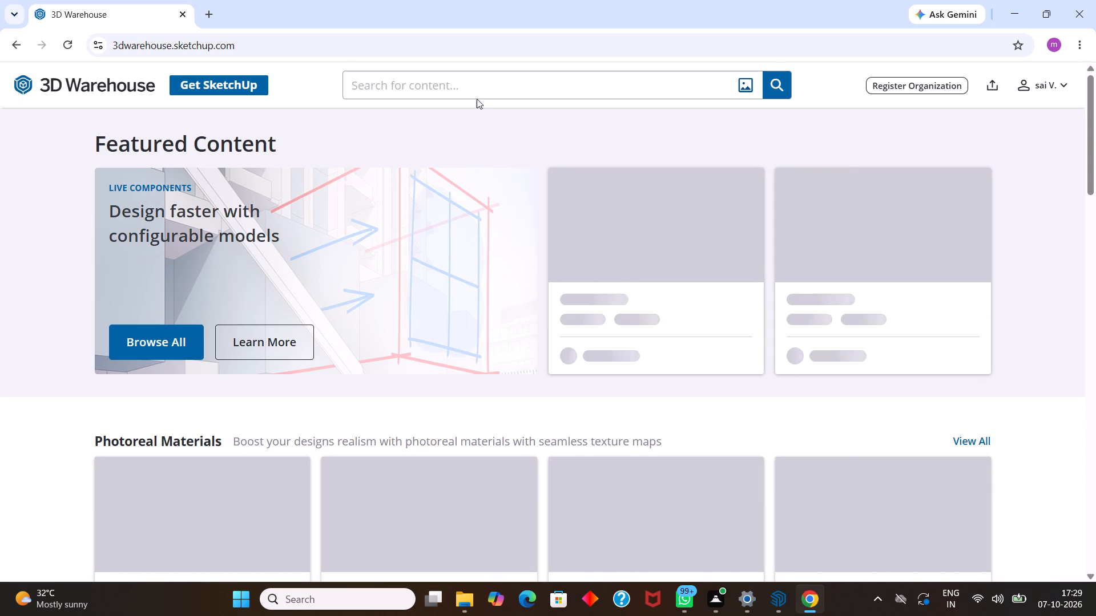
Search the 3D Warehouse models for "toilet".
left_click(475, 86)
left_click(475, 89)
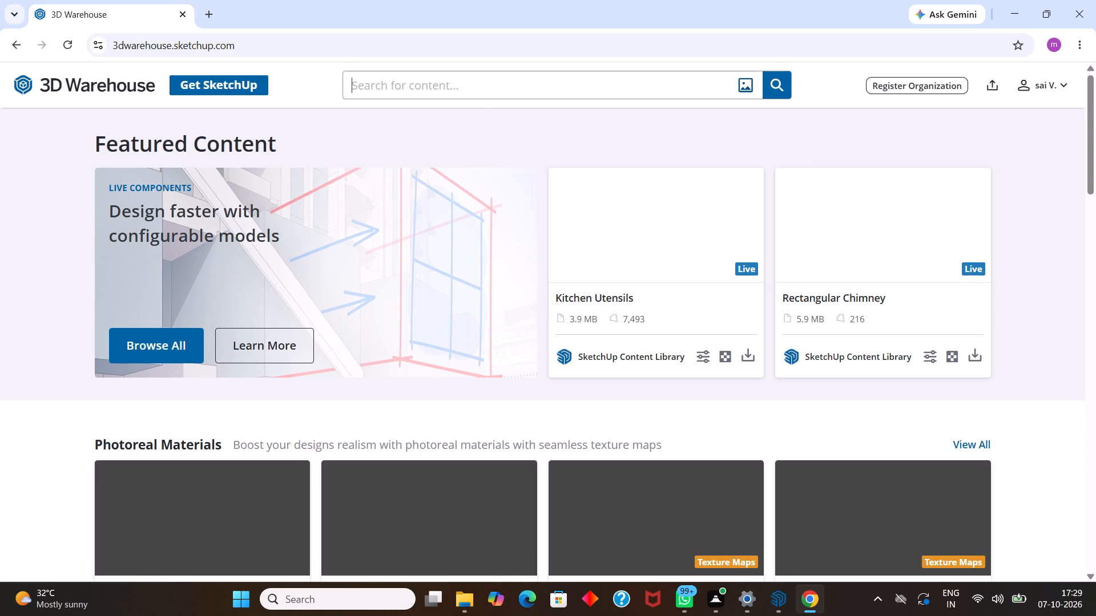
key("t")
key("o")
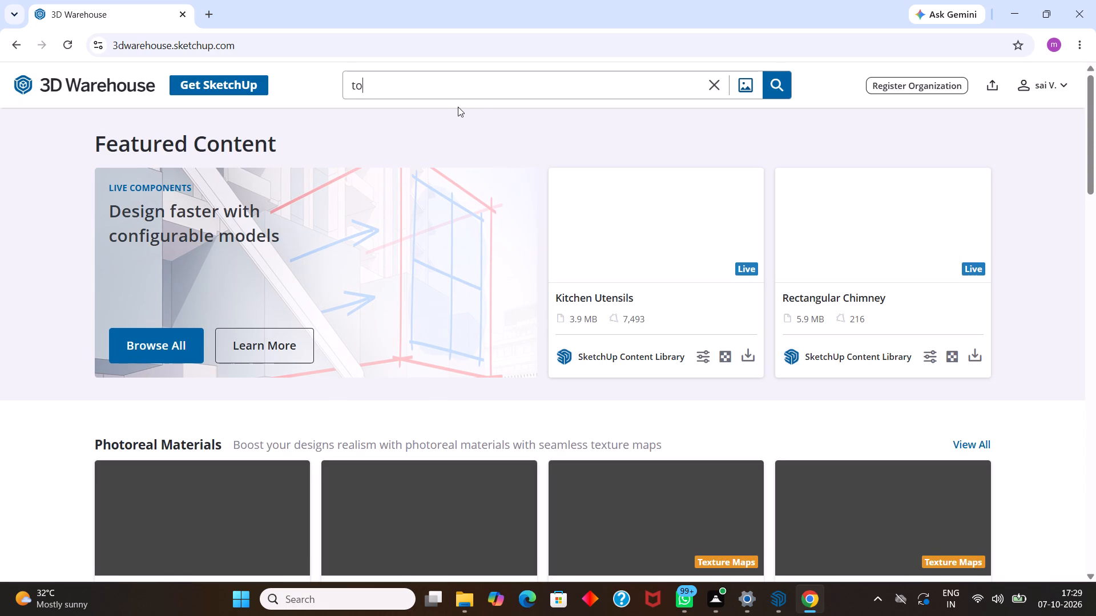
key("i")
key("l")
key("r")
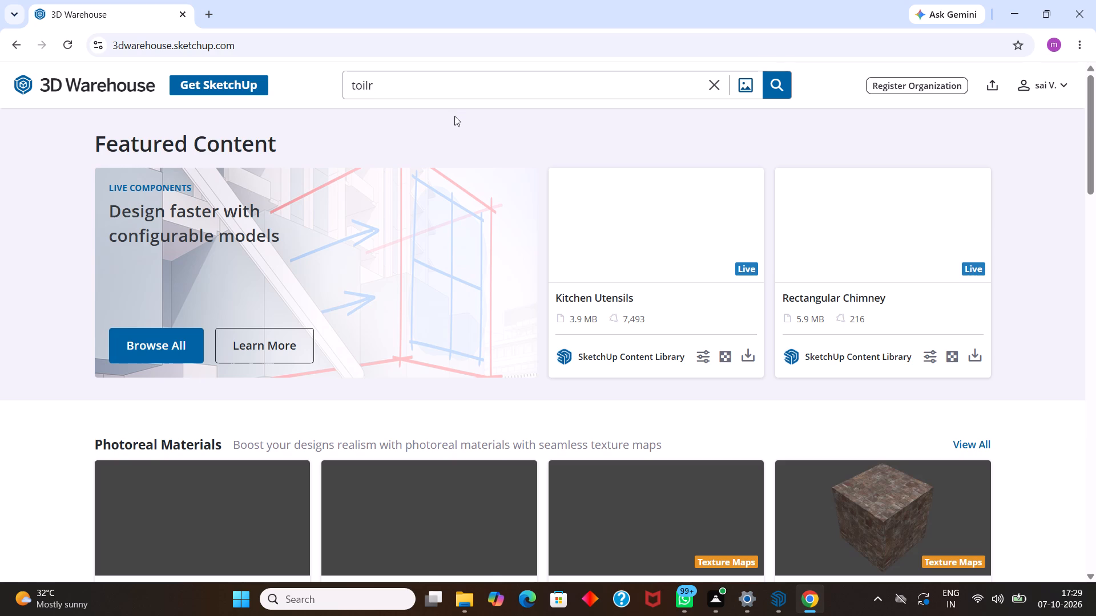
key("BackSpace")
key("e")
key("t")
left_click(775, 84)
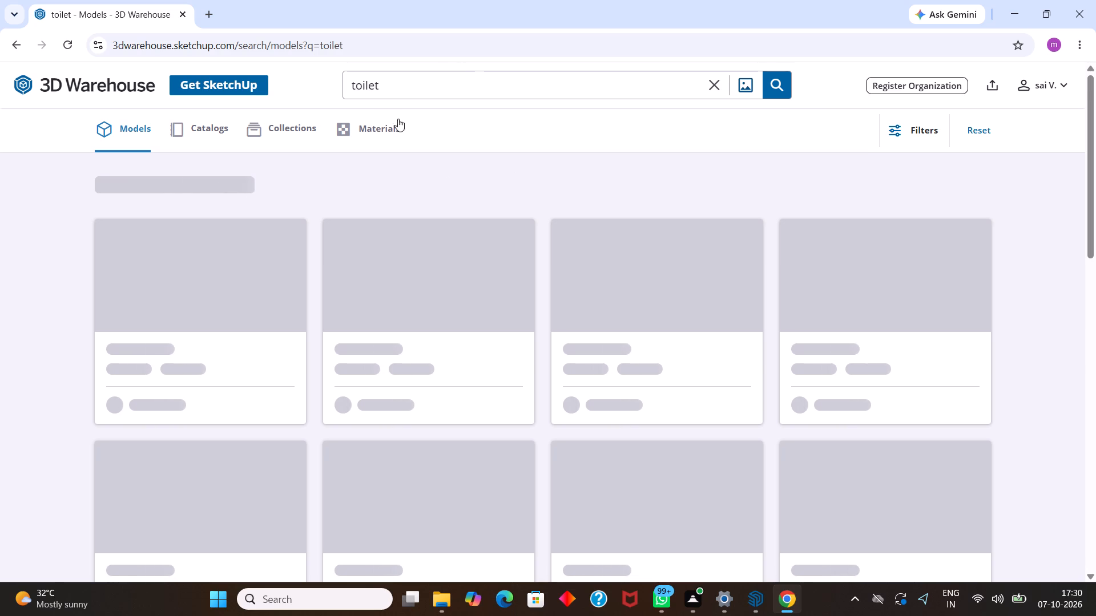
Look through the toilet search results for a model that suits the bathroom.
scroll(402, 160, "down", 3)
scroll(406, 165, "up", 6)
scroll(425, 204, "down", 3)
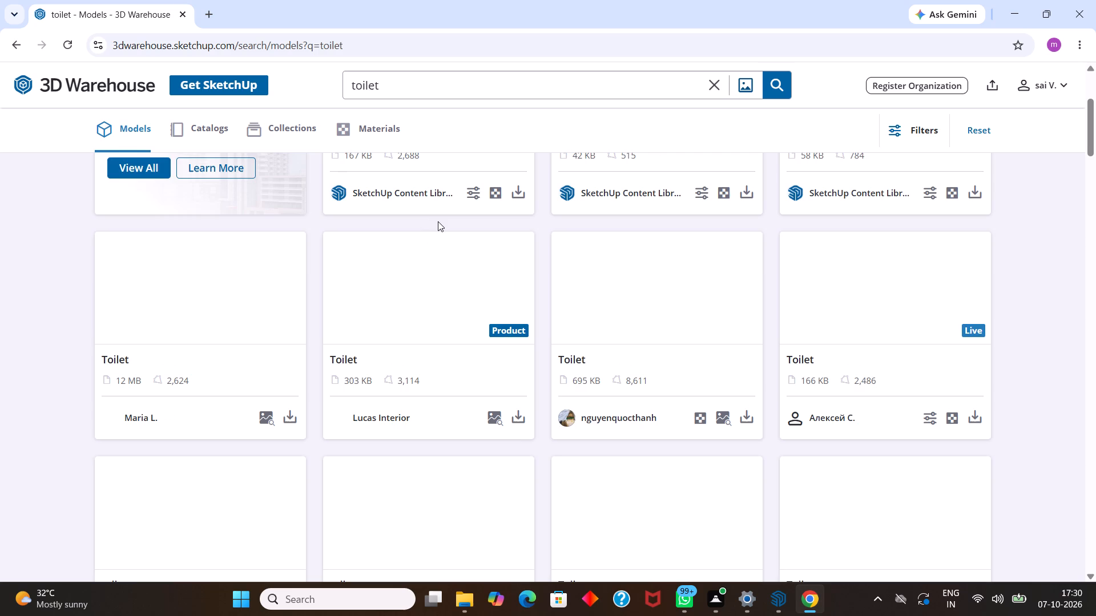
scroll(438, 218, "up", 5)
scroll(436, 216, "down", 2)
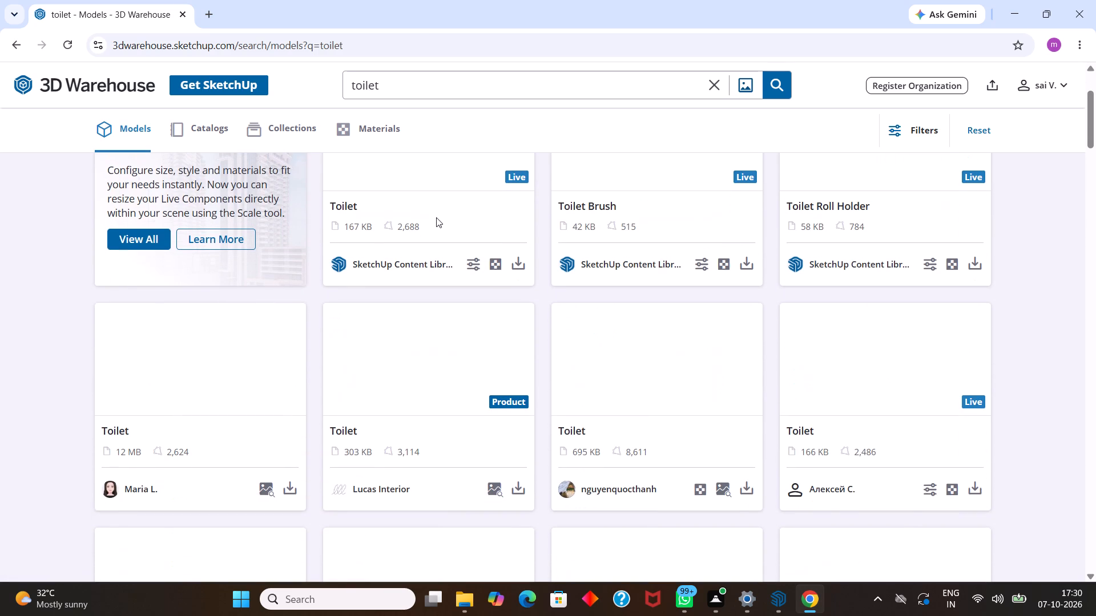
scroll(544, 279, "down", 1)
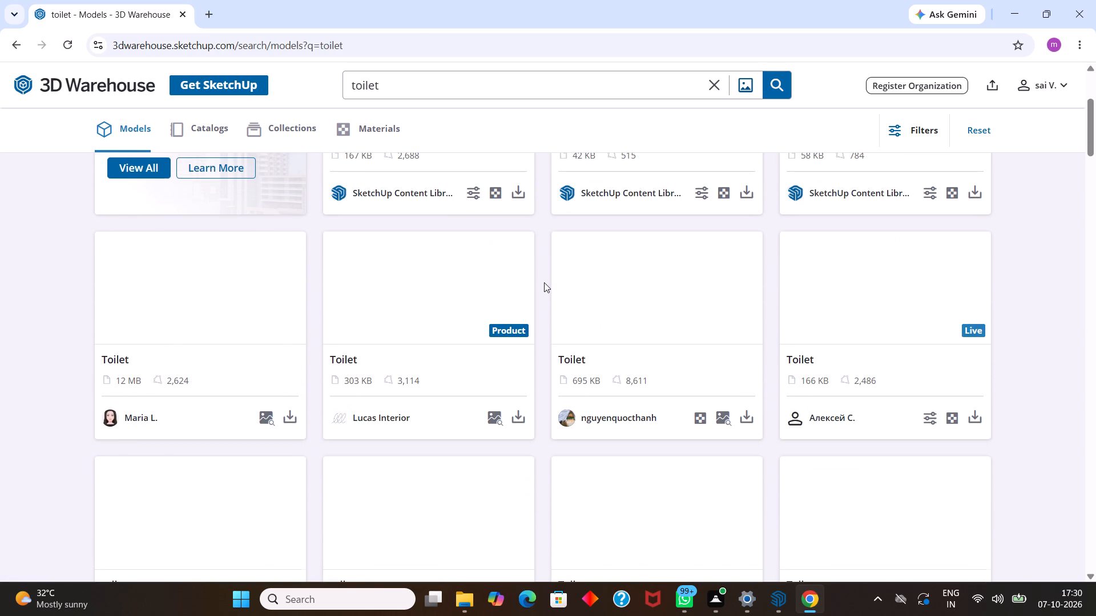
scroll(540, 275, "down", 8)
scroll(538, 274, "up", 8)
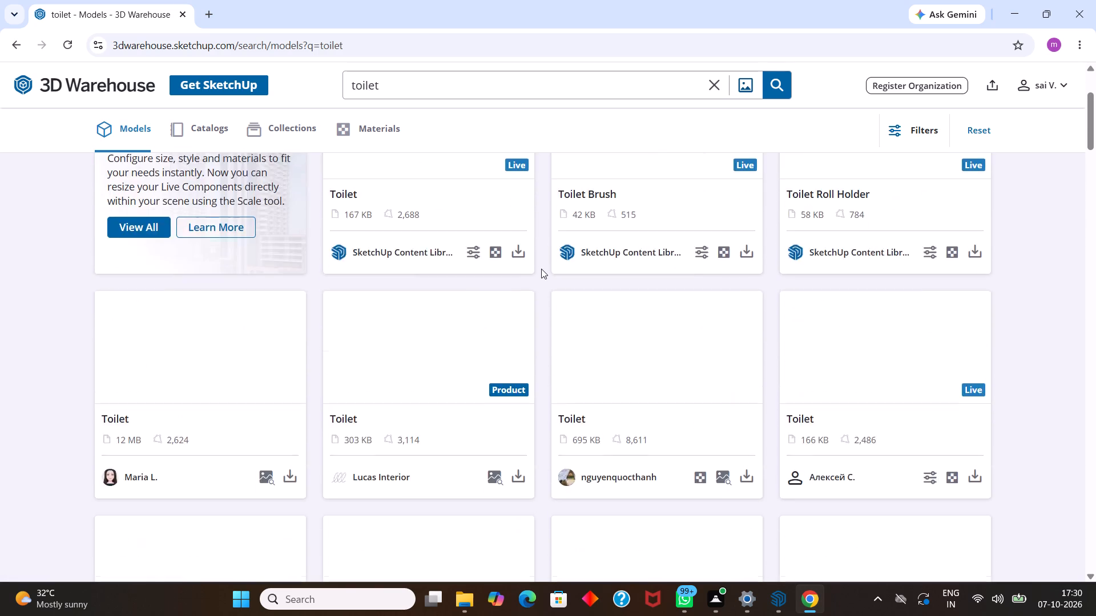
scroll(541, 269, "up", 8)
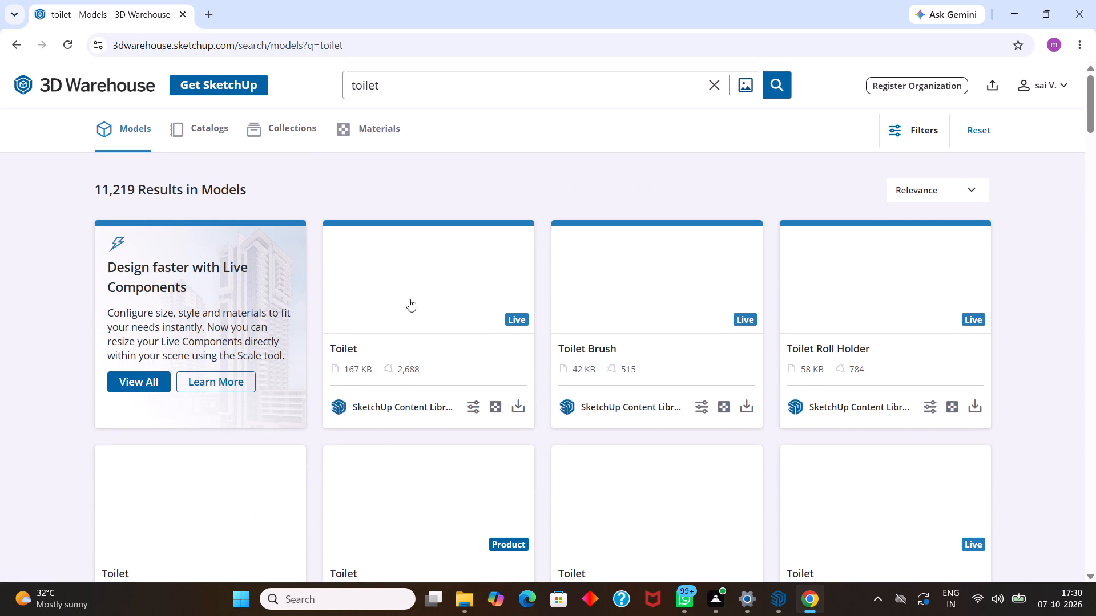
scroll(361, 318, "down", 2)
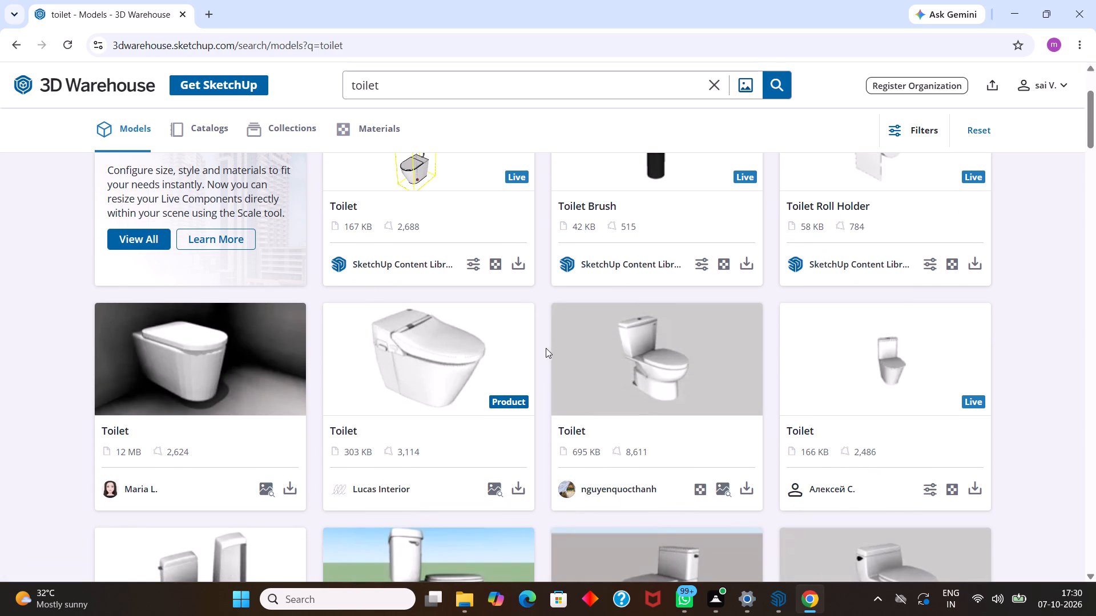
scroll(621, 444, "down", 4)
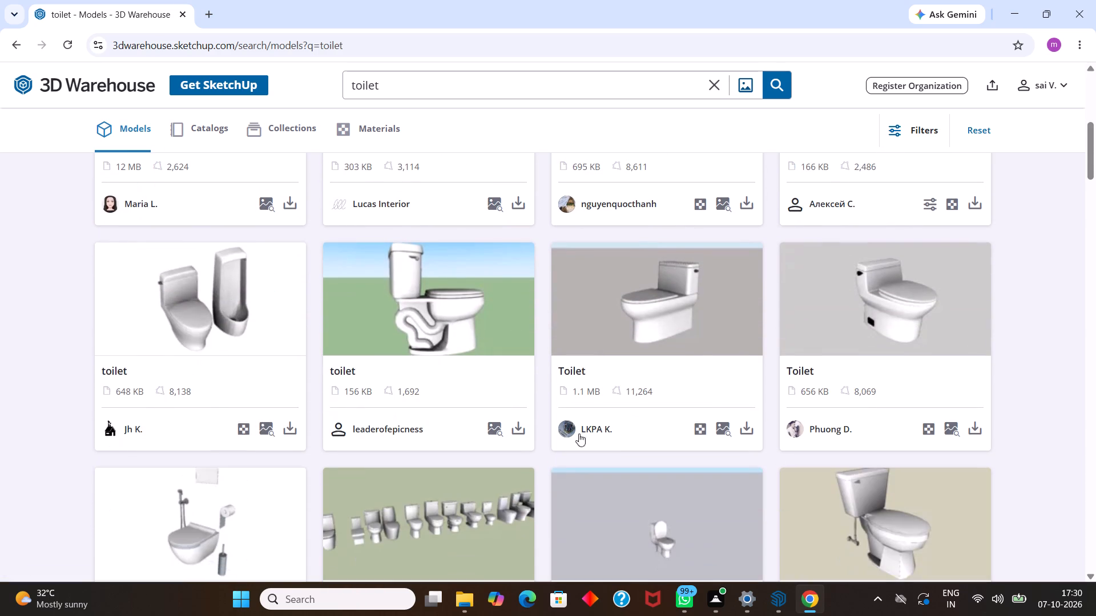
scroll(473, 404, "down", 3)
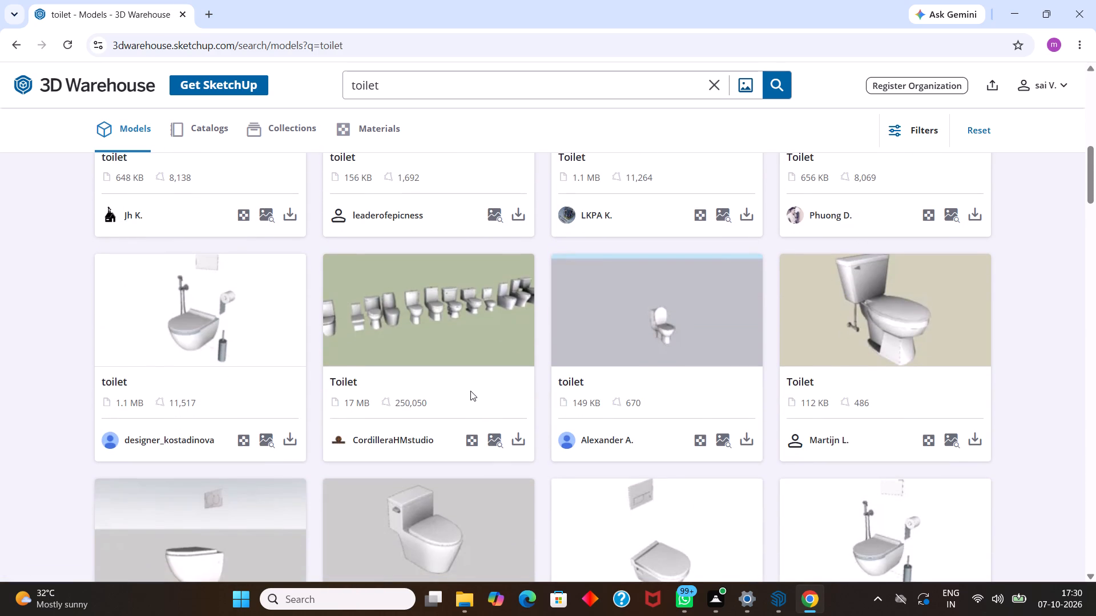
scroll(469, 388, "down", 5)
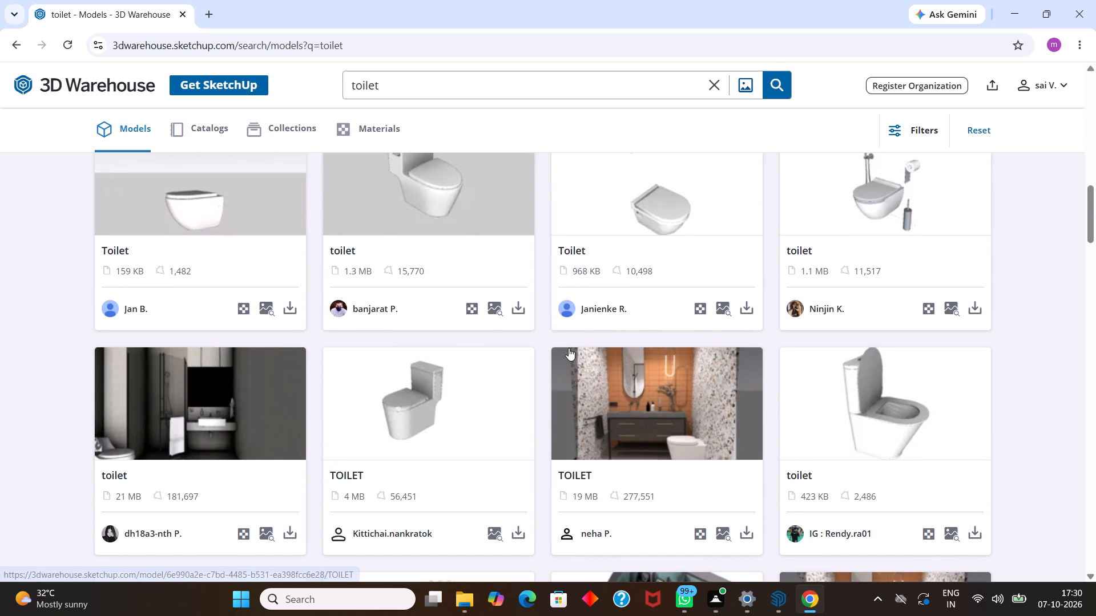
Download the 1.1 MB wall-hung toilet model with hand shower, paper holder and brush as a SketchUp file.
scroll(829, 225, "up", 3)
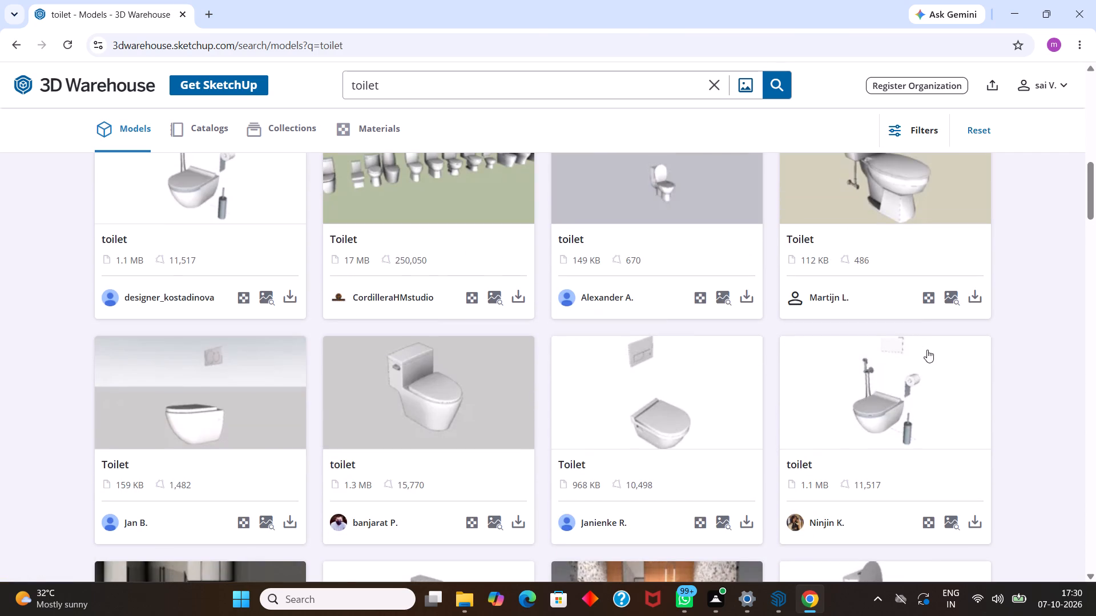
left_click(977, 525)
left_click(871, 407)
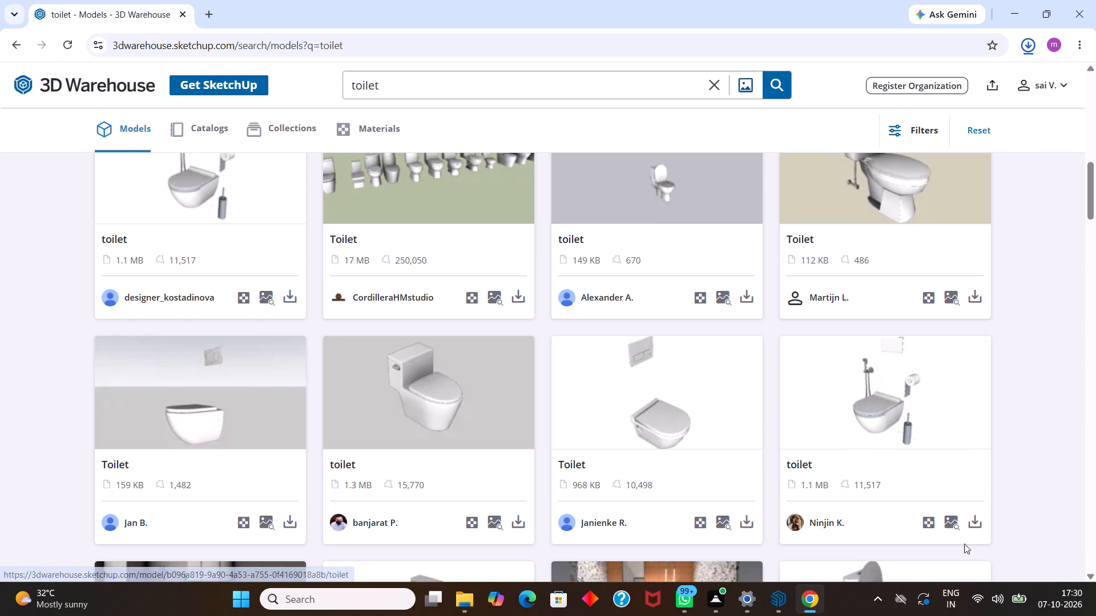
Switch to SketchUp, import Component_24c from Downloads, and place the toilet set outside the room, beyond the washbasin side.
left_click(785, 596)
scroll(432, 305, "down", 5)
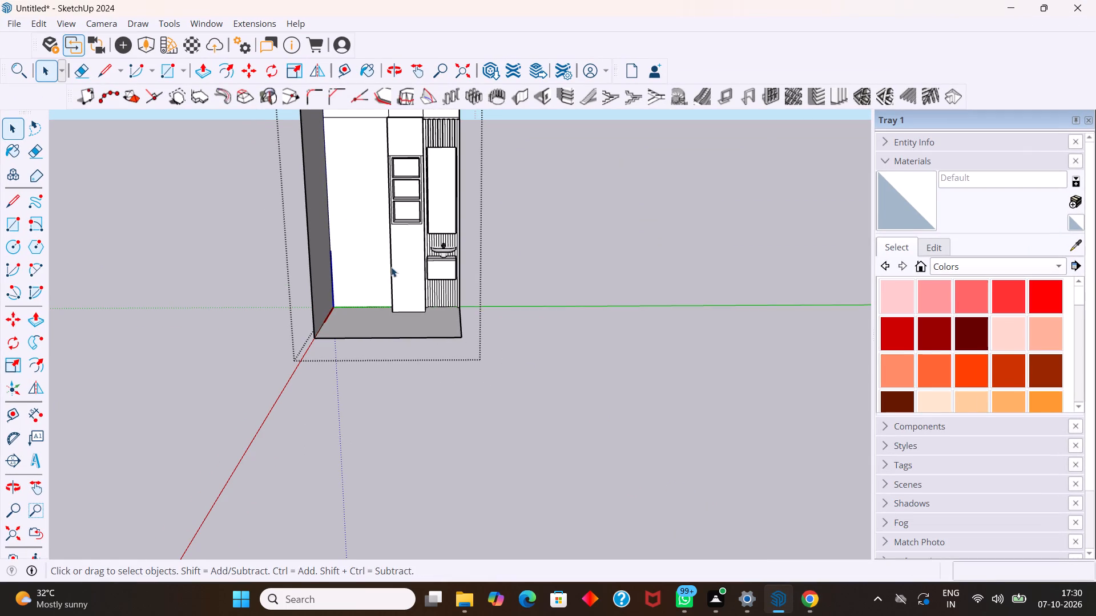
left_click(8, 18)
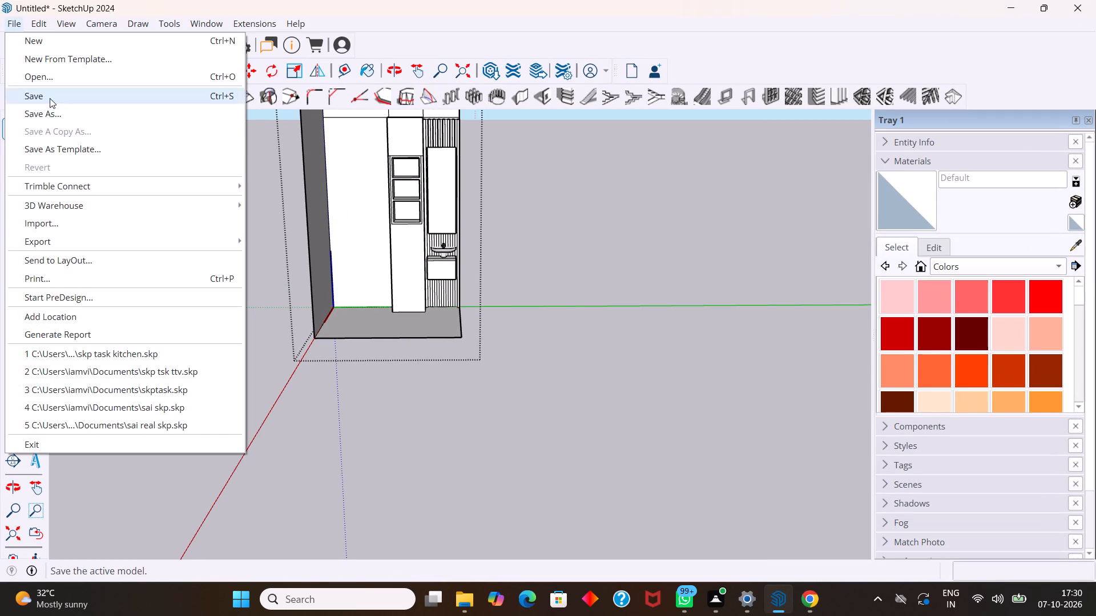
left_click(51, 223)
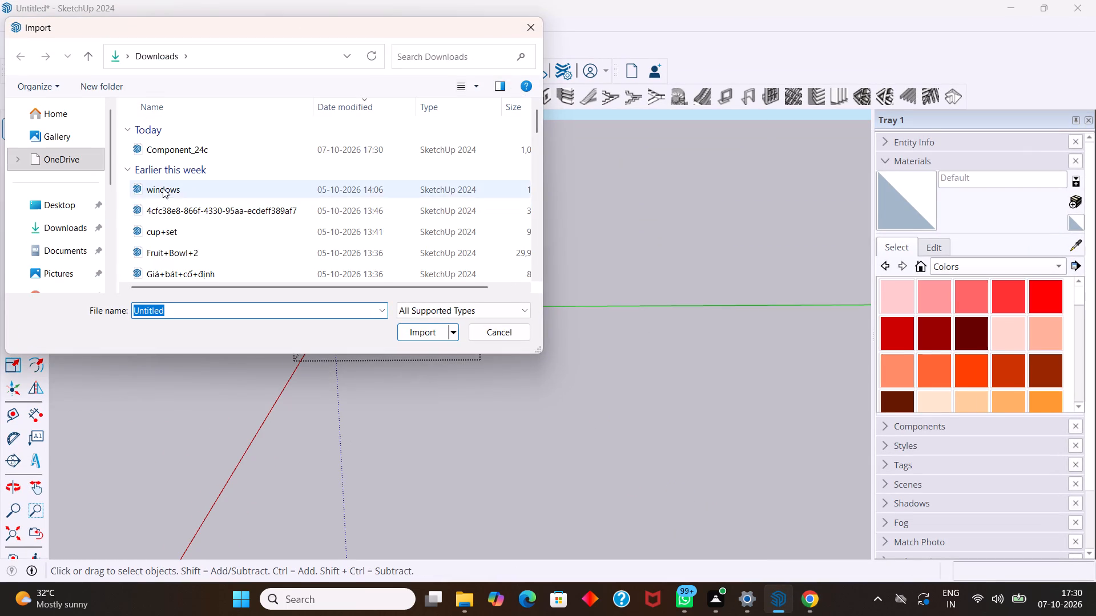
left_click(156, 153)
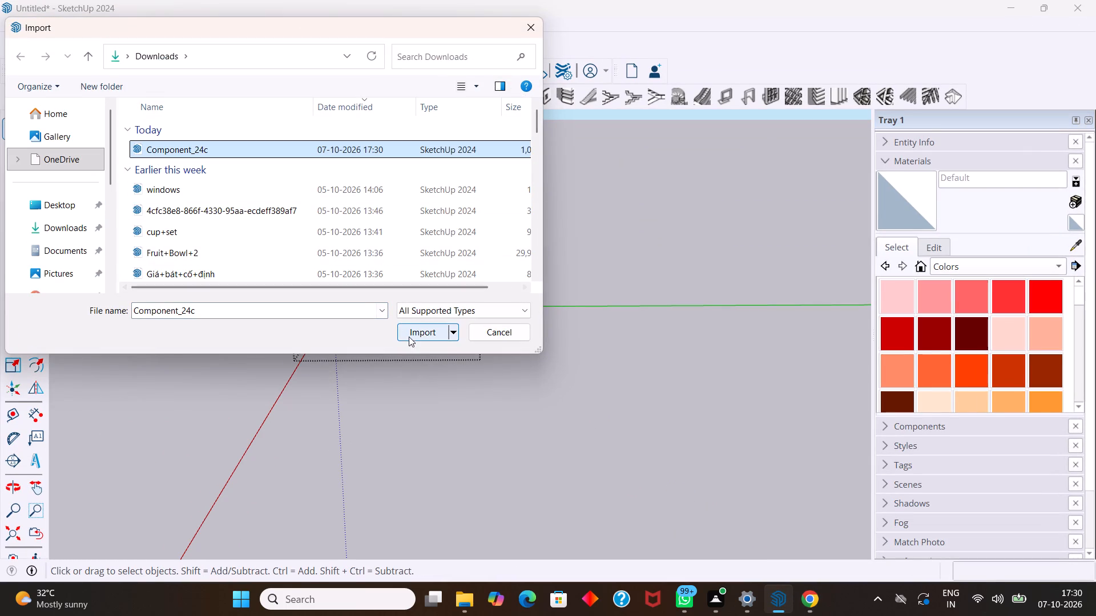
left_click(410, 334)
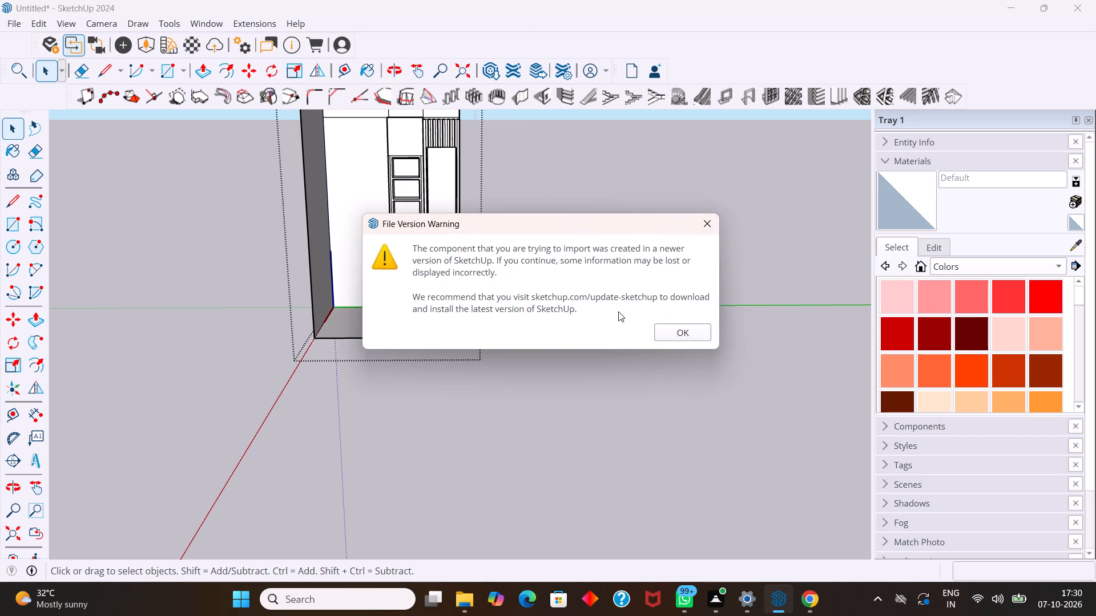
left_click(675, 333)
scroll(399, 305, "up", 5)
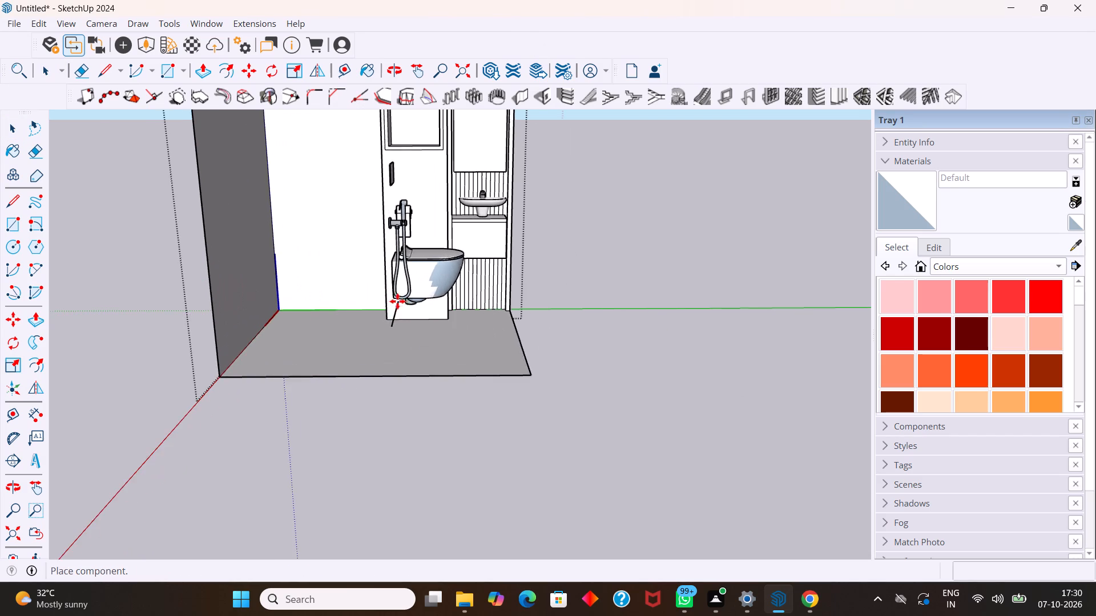
scroll(397, 301, "up", 3)
middle_click_drag(392, 299, 420, 379)
scroll(413, 345, "up", 1)
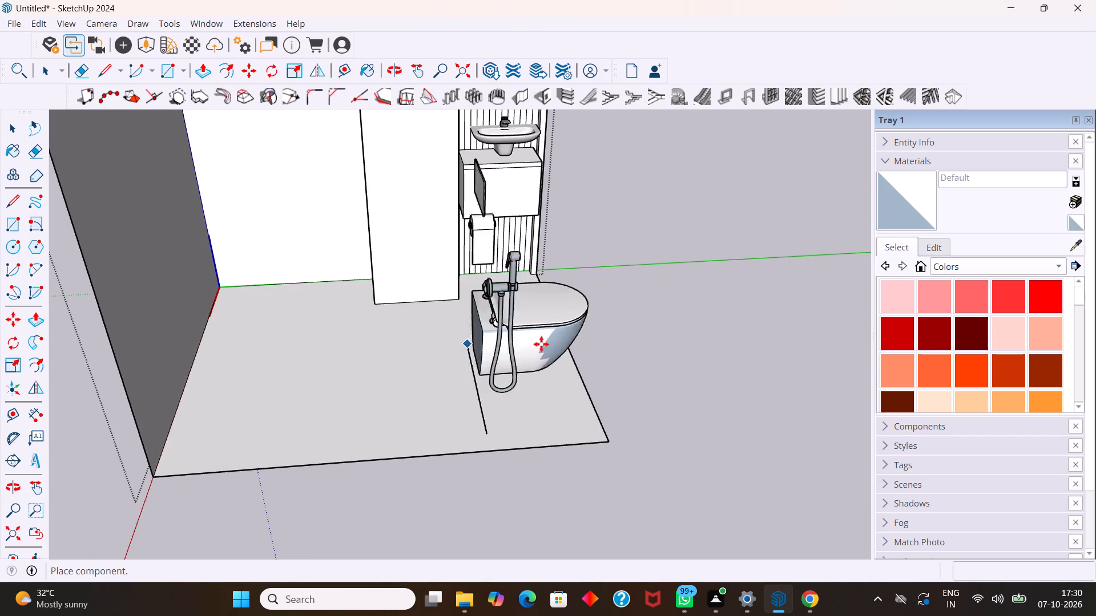
scroll(574, 347, "down", 9)
left_click(695, 367)
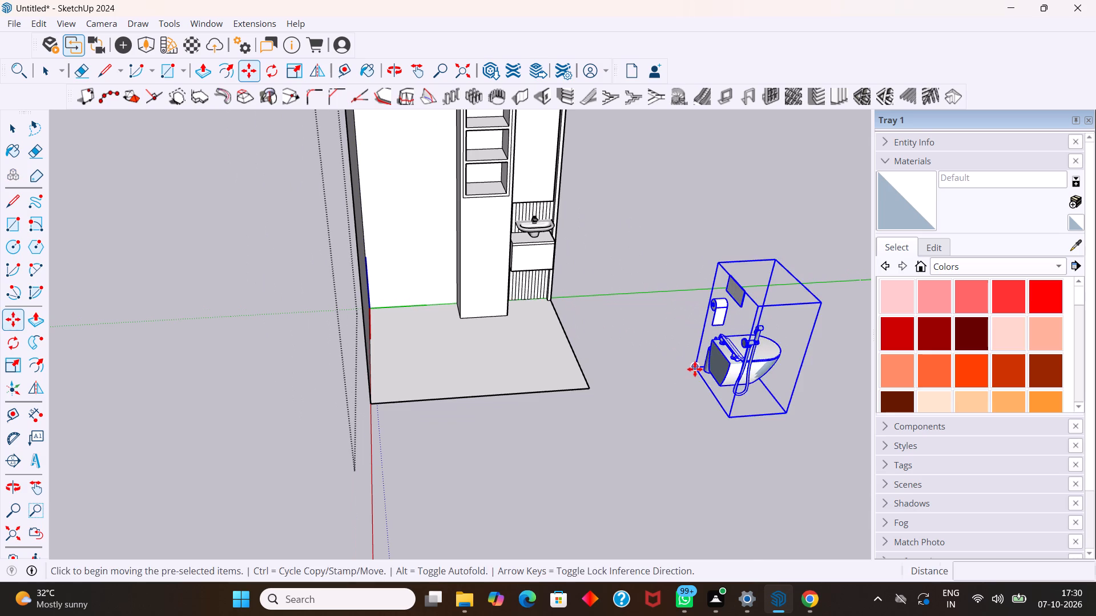
Rotate the toilet set 90° about the vertical axis so the toilet faces the room's open front.
middle_click_drag(714, 378, 590, 389)
key("q")
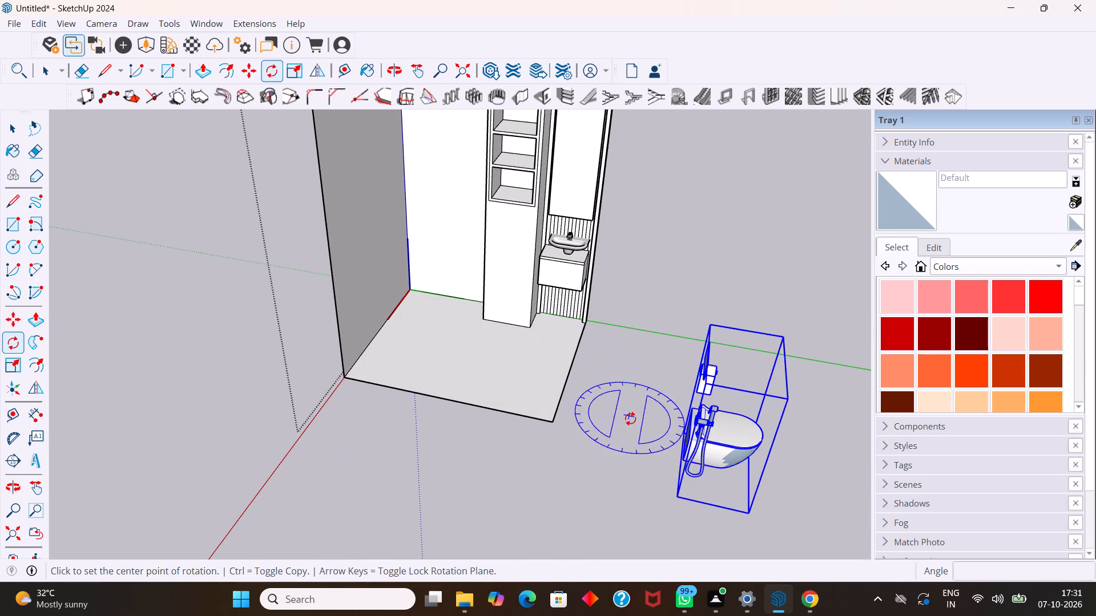
left_click(624, 455)
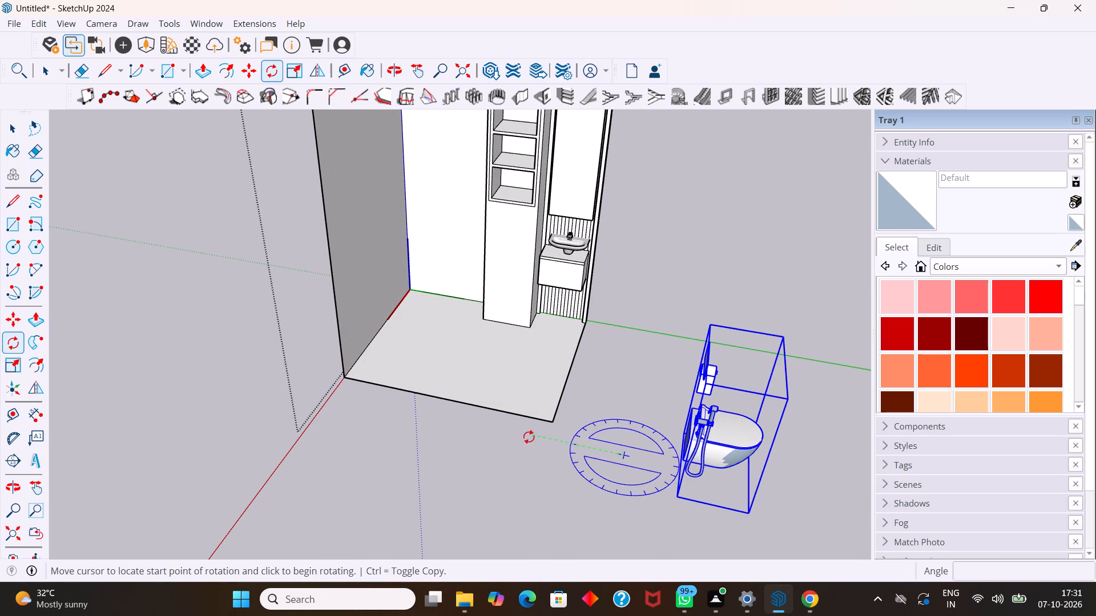
left_click(509, 428)
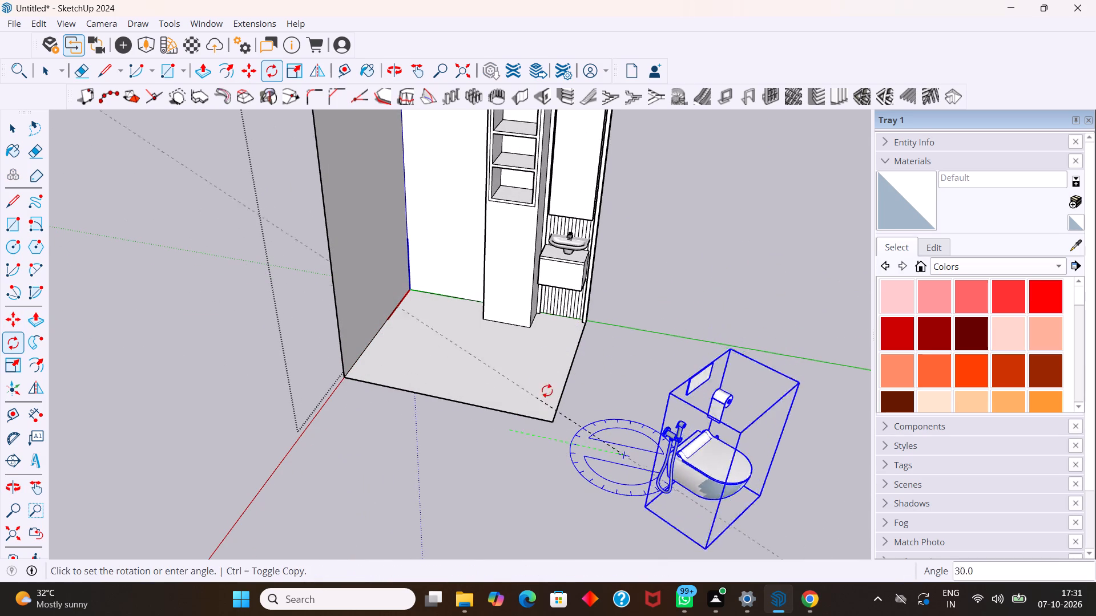
left_click(640, 337)
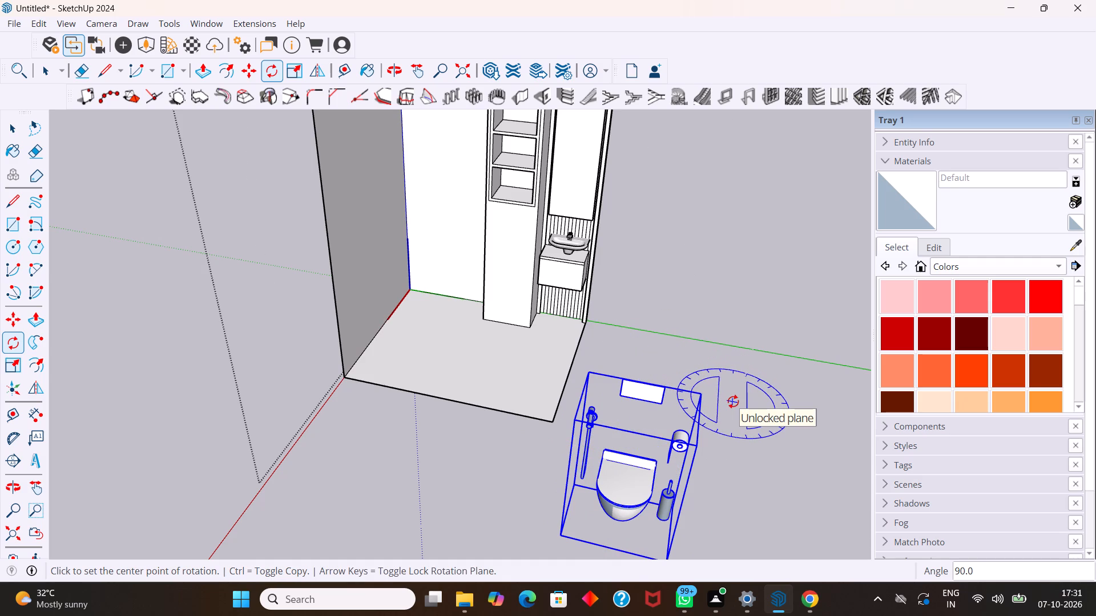
Scale the toilet set down uniformly from its upper back corner nearest the room.
key("s")
left_click_drag(588, 374, 595, 378)
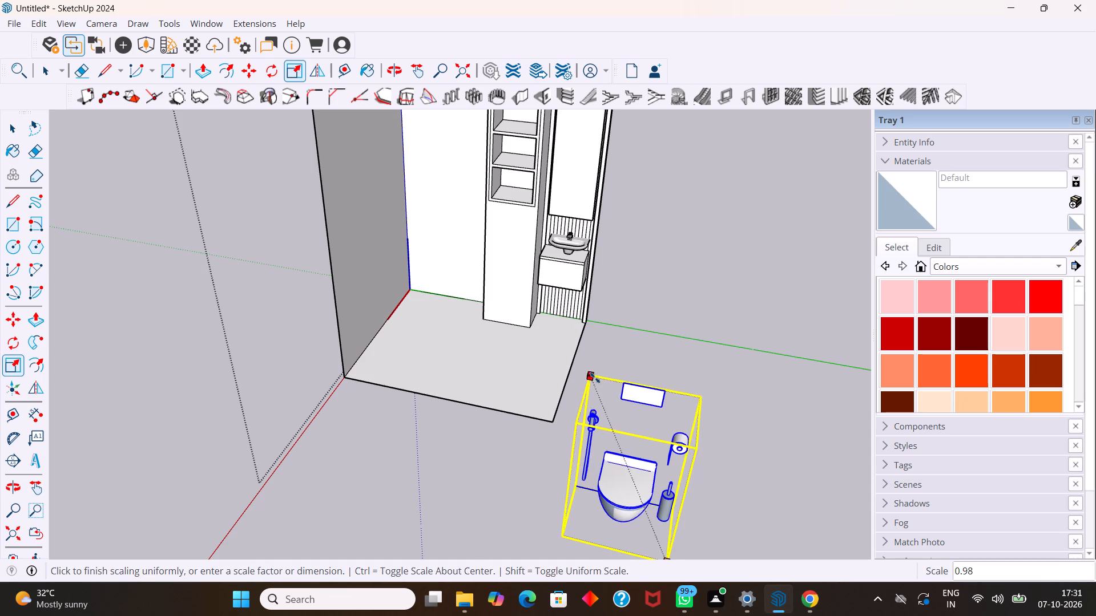
left_click_drag(595, 378, 616, 395)
key("space")
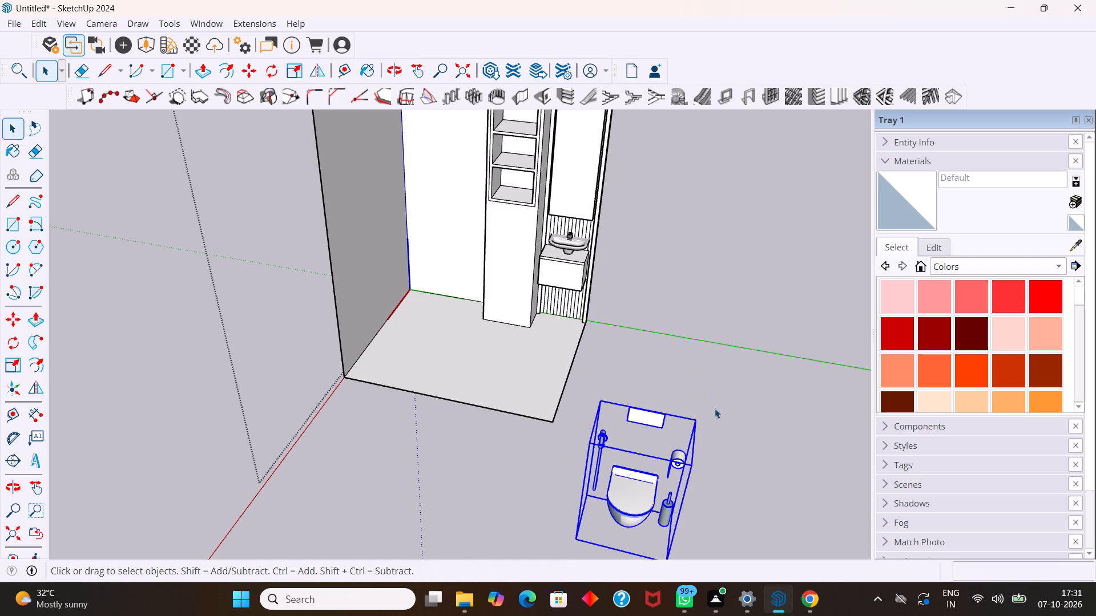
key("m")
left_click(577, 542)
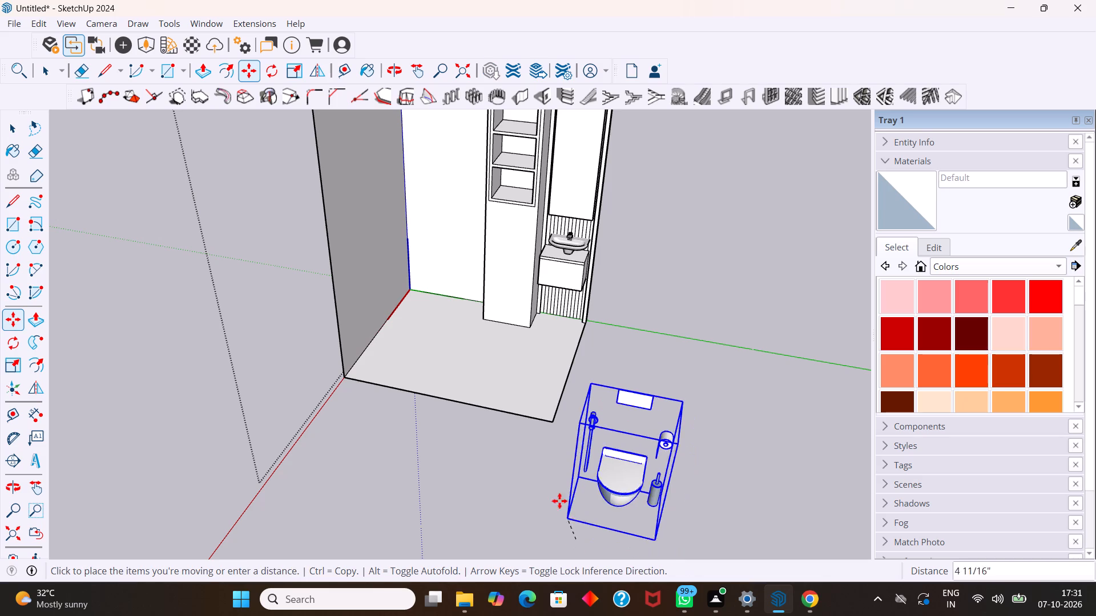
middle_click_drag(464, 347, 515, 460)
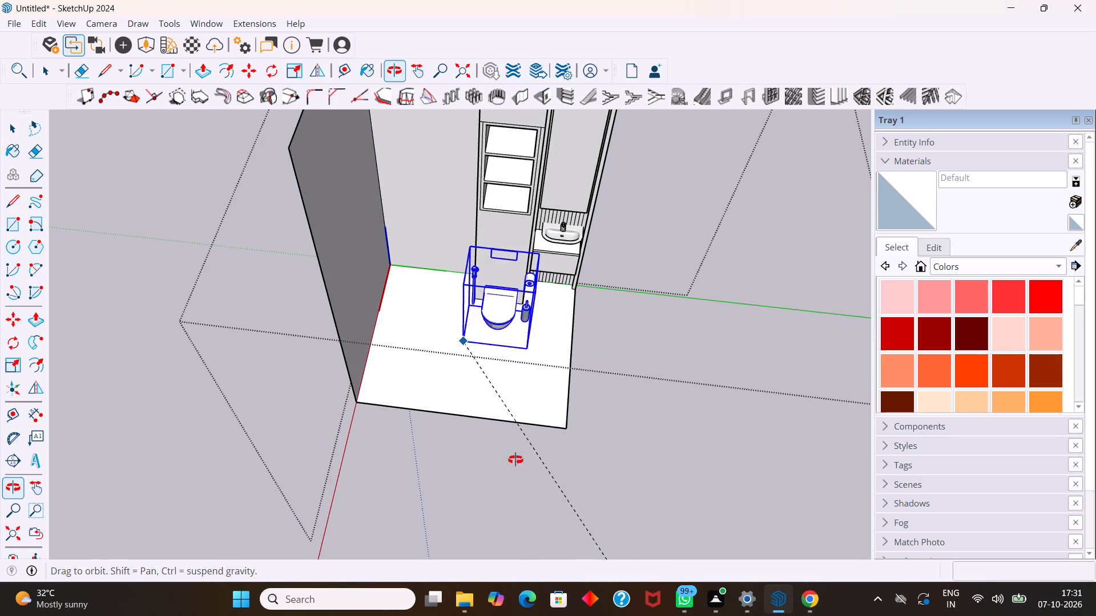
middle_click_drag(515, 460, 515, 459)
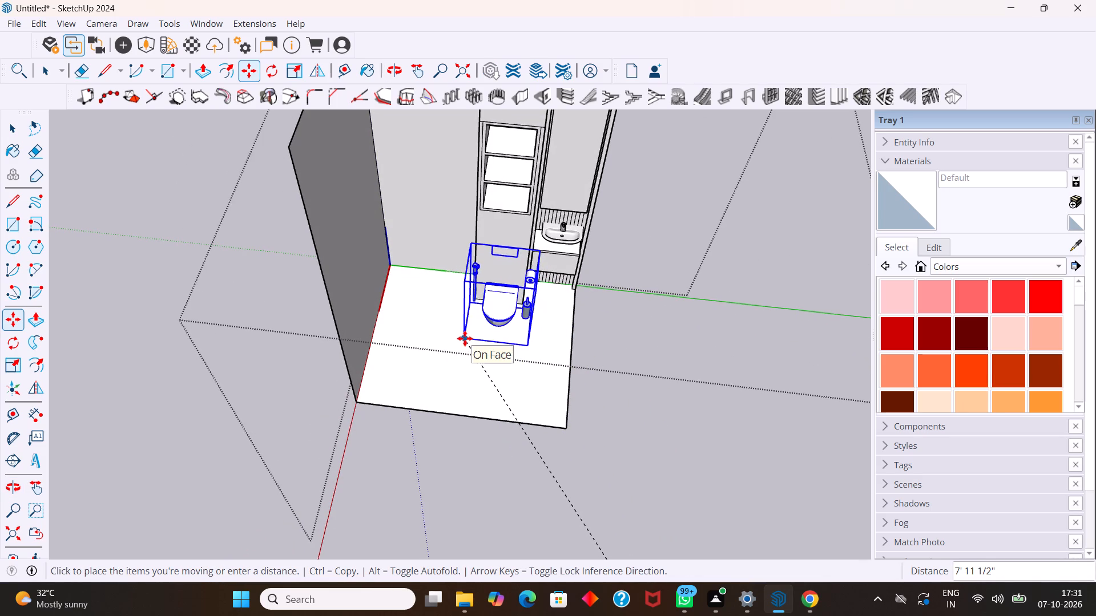
Scale the toilet set down further, uniformly from its upper back corner on the paper-holder side.
key("s")
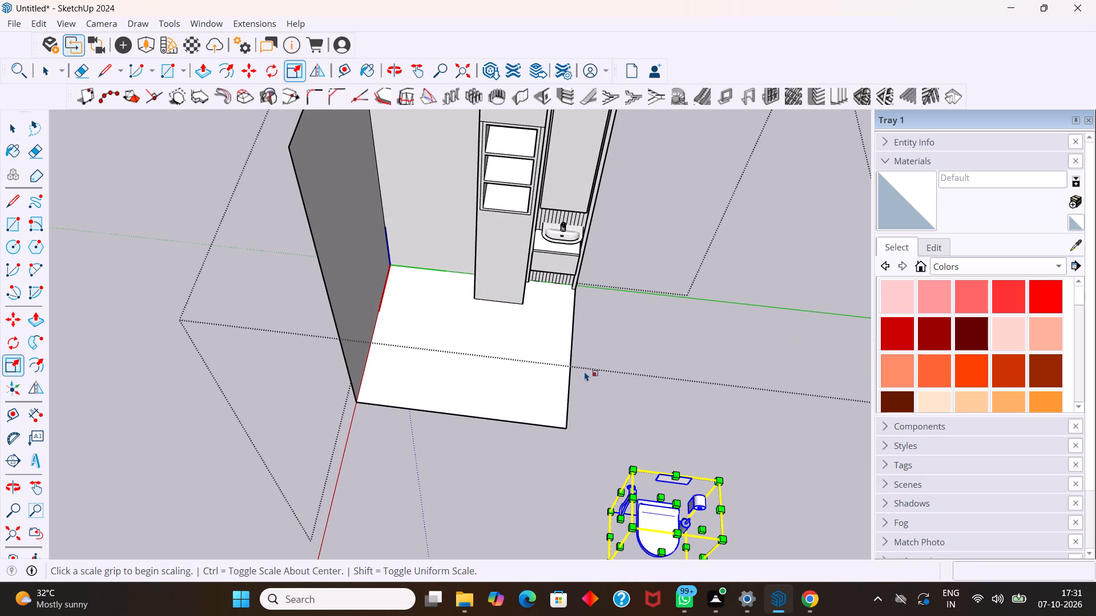
scroll(585, 371, "down", 6)
left_click_drag(679, 438, 659, 446)
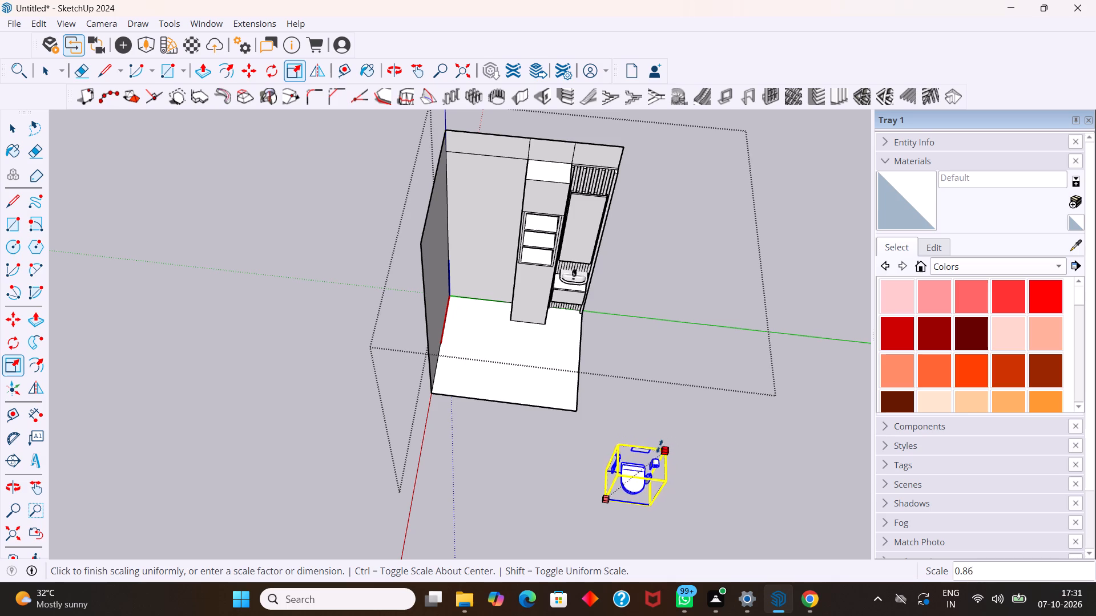
left_click_drag(659, 446, 643, 449)
Stretch the toilet set upward along the blue axis by a scale of about 1.37.
middle_click_drag(696, 476, 649, 410)
scroll(652, 415, "down", 6)
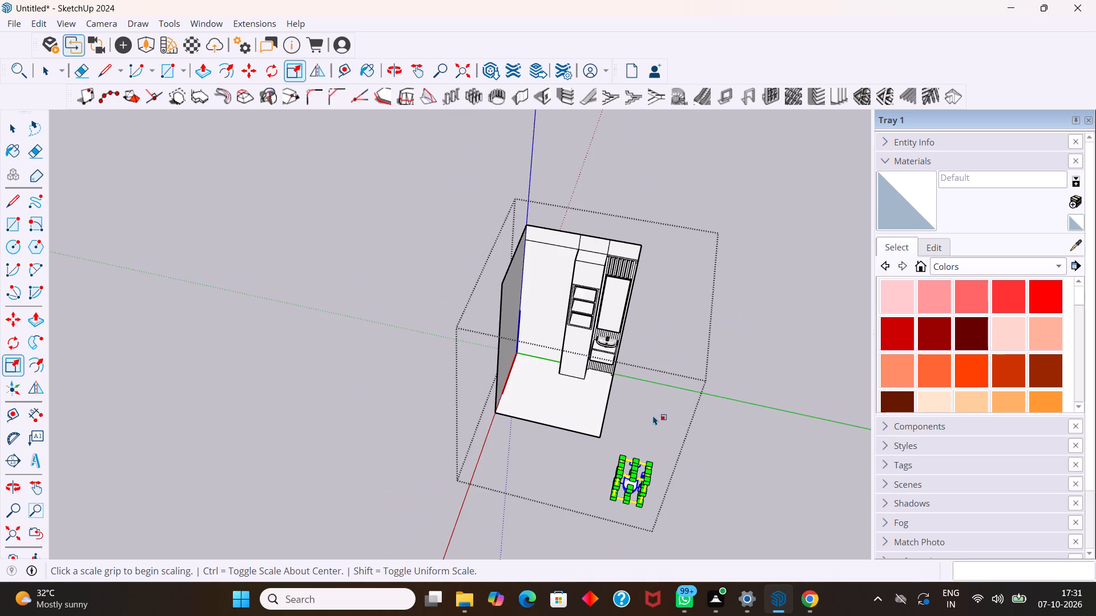
scroll(635, 528, "up", 16)
middle_click_drag(655, 492, 663, 387)
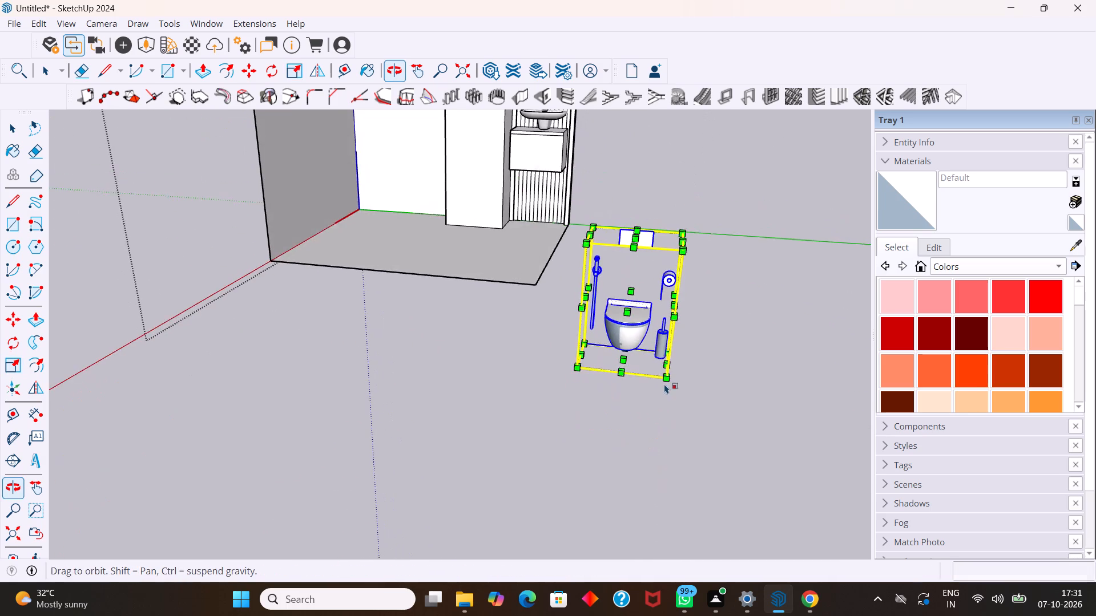
middle_click_drag(663, 345, 660, 272)
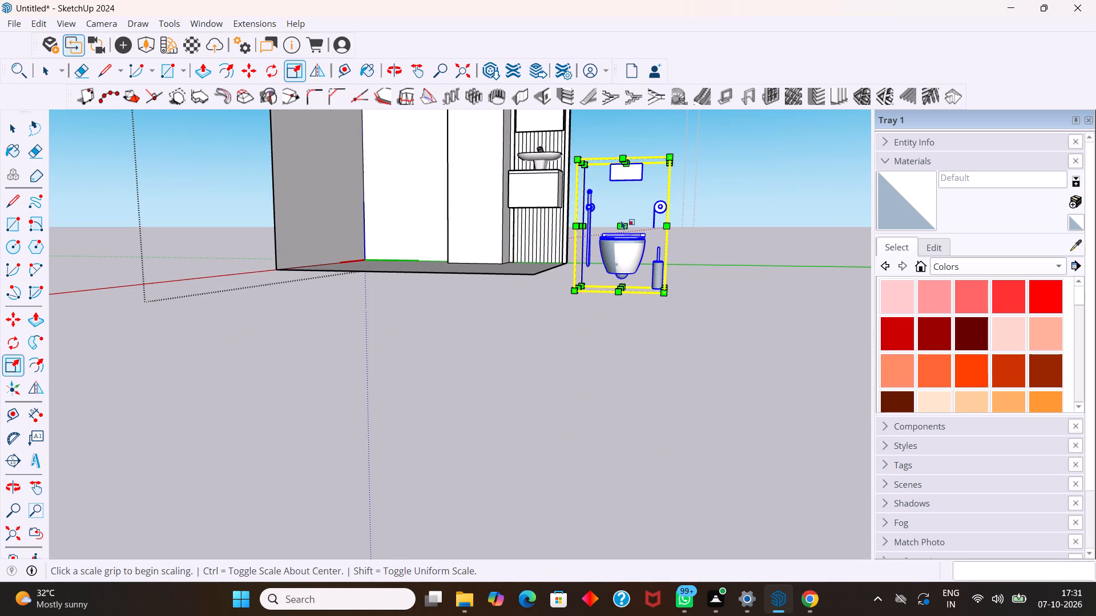
middle_click_drag(662, 224, 660, 399)
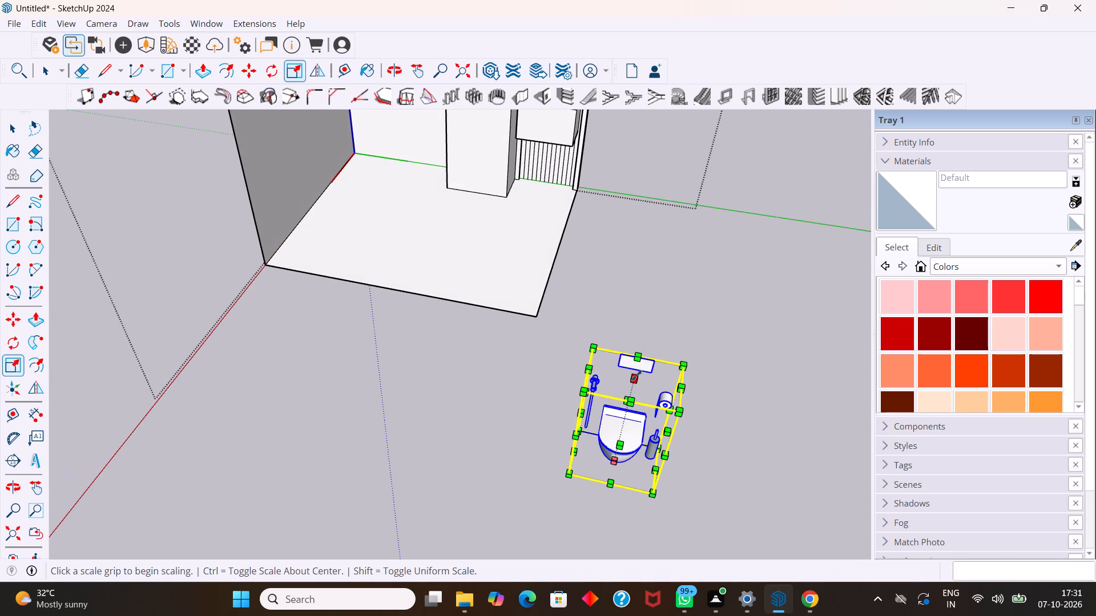
left_click_drag(635, 379, 628, 340)
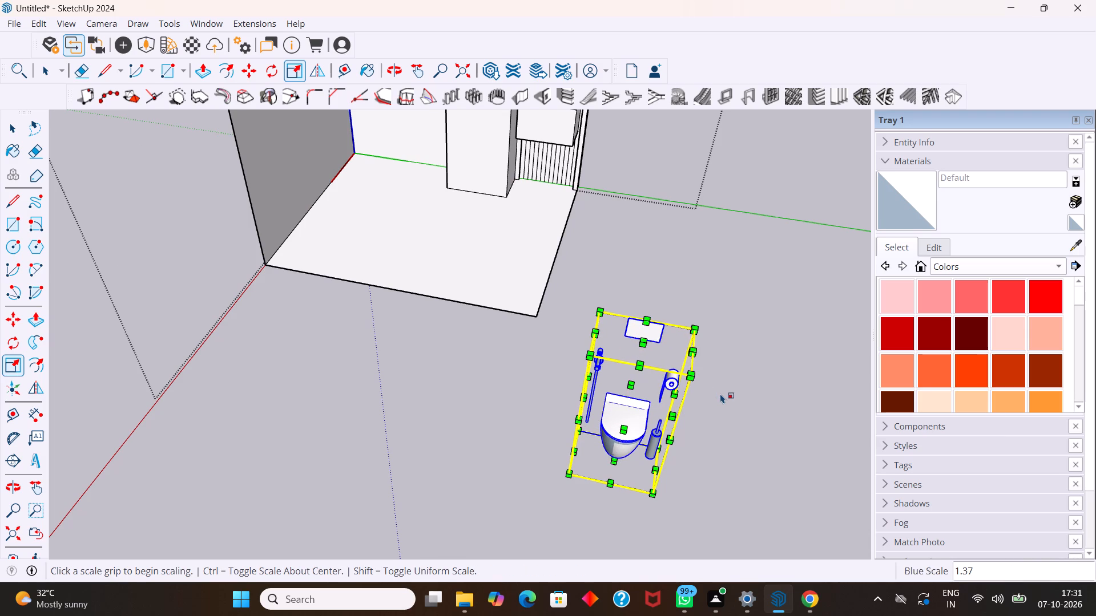
Move the toilet set about 8' 1 13/16" onto the room floor in front of the tall shelf unit.
key("m")
left_click(571, 473)
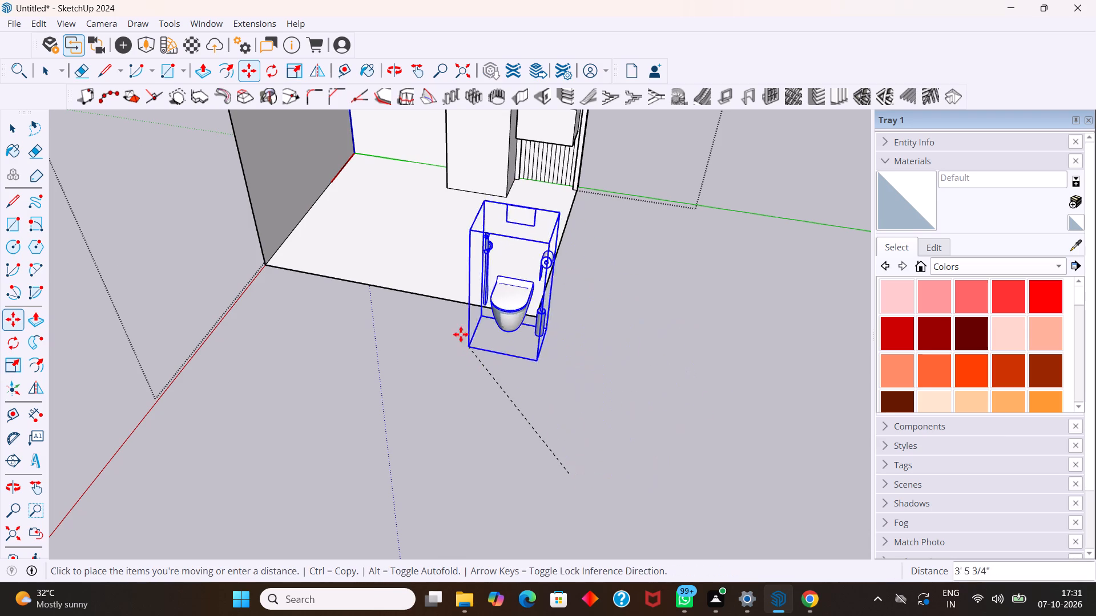
middle_click_drag(444, 302, 506, 384)
scroll(481, 317, "down", 10)
scroll(432, 261, "up", 3)
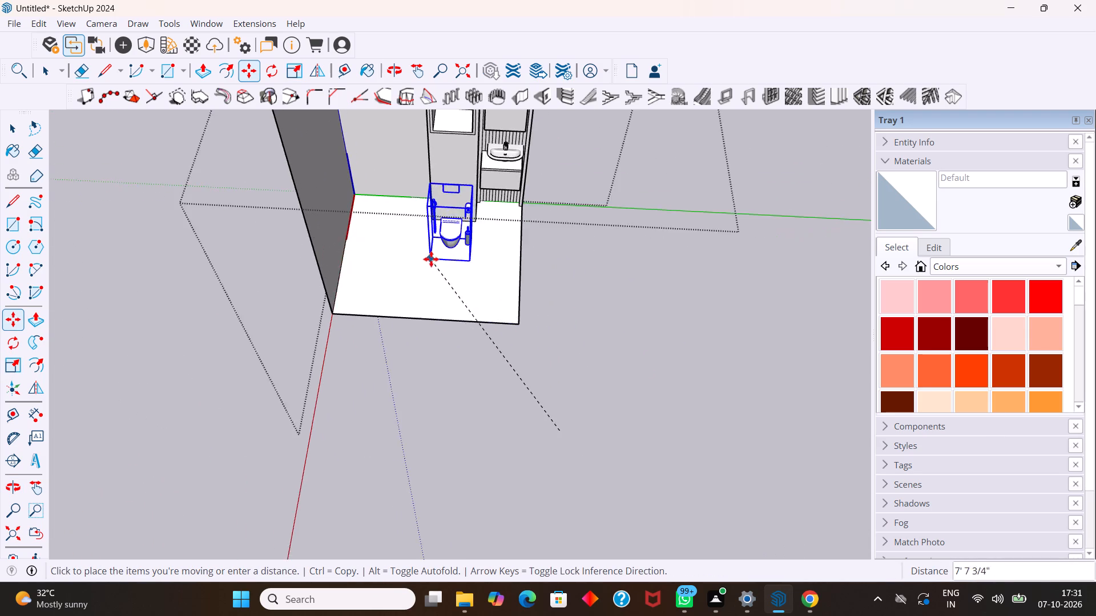
scroll(431, 259, "up", 5)
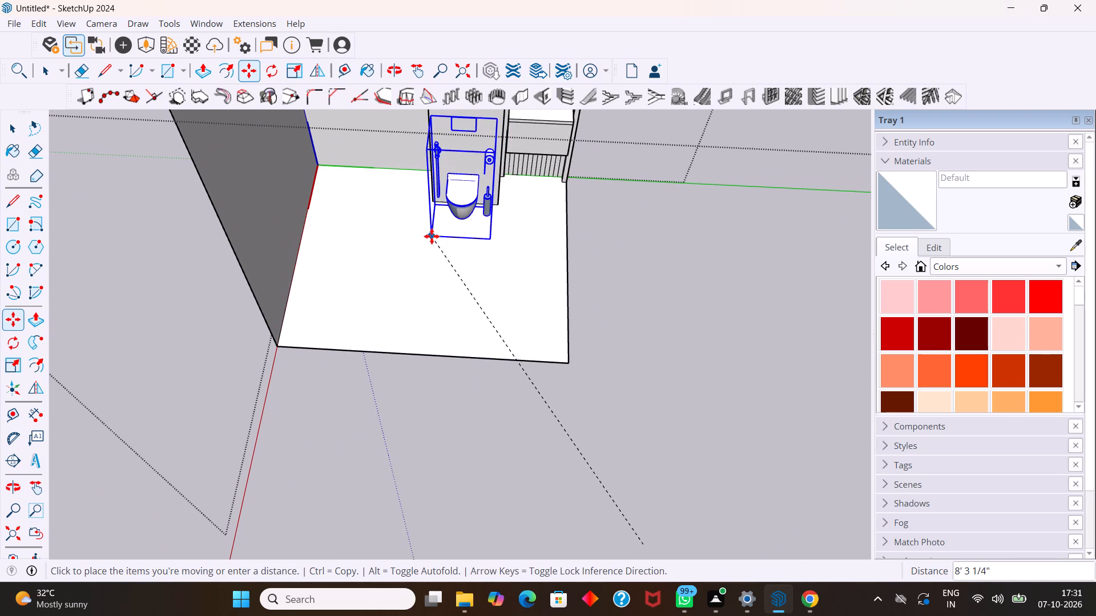
middle_click_drag(432, 234, 446, 392)
scroll(442, 362, "down", 5)
scroll(435, 287, "up", 5)
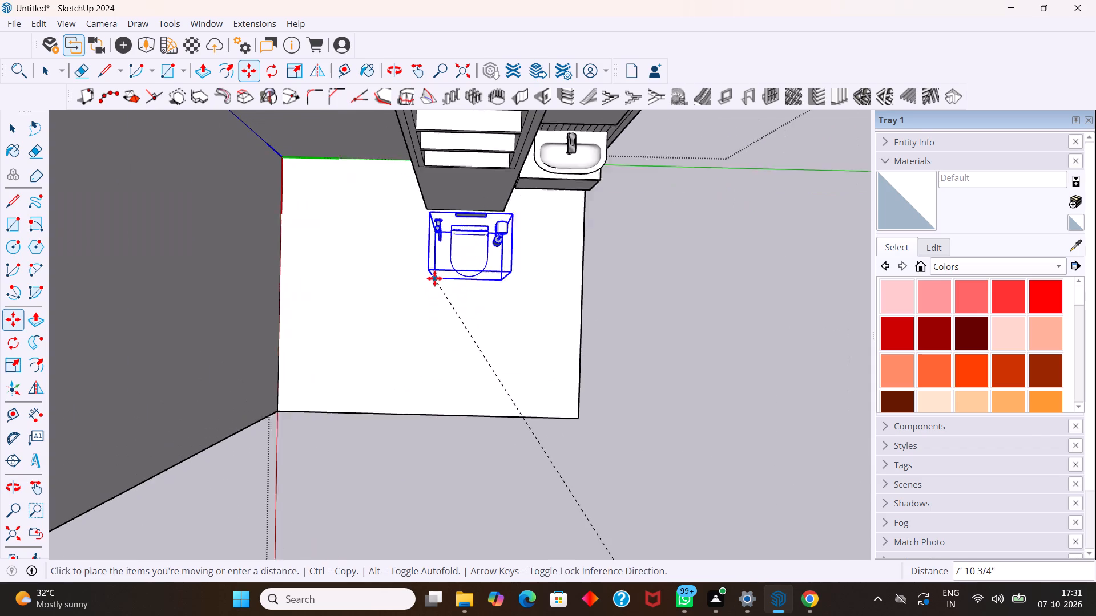
scroll(434, 278, "up", 1)
middle_click_drag(430, 251, 432, 291)
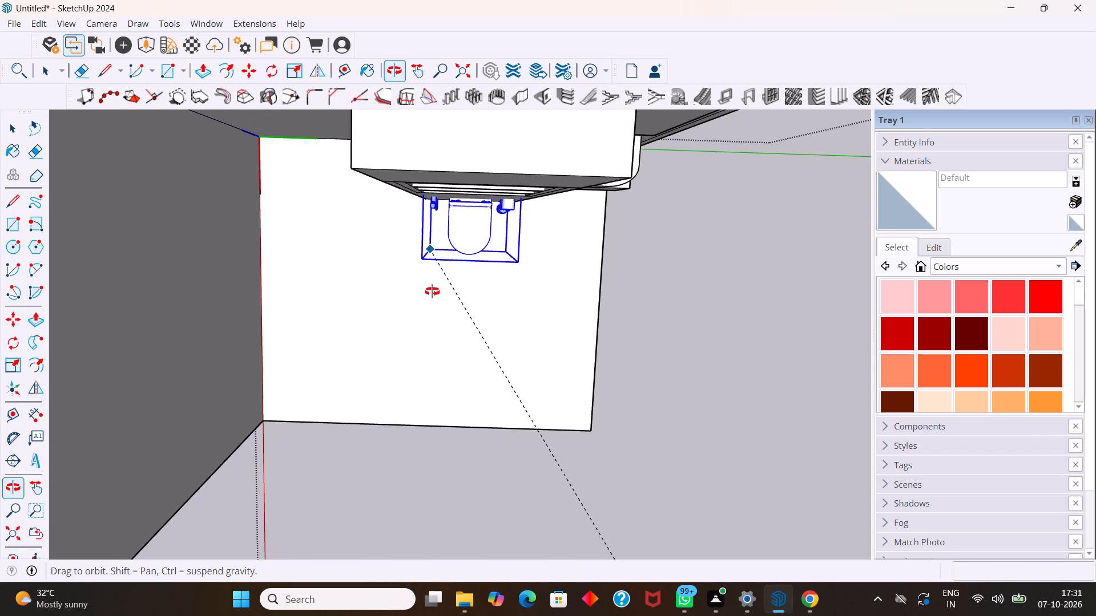
middle_click_drag(432, 291, 432, 292)
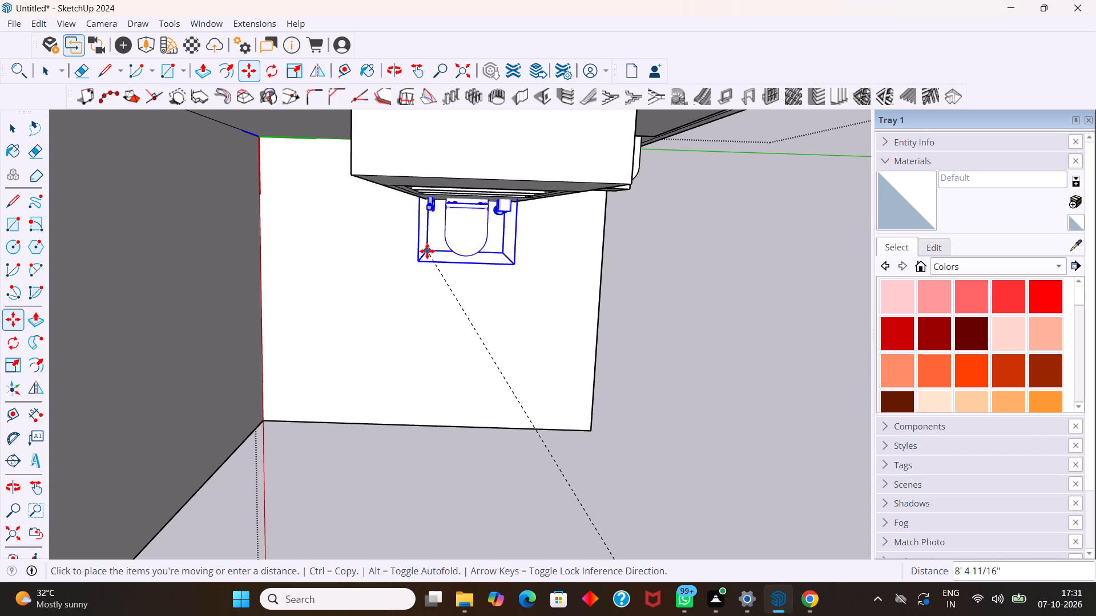
middle_click_drag(431, 248, 481, 191)
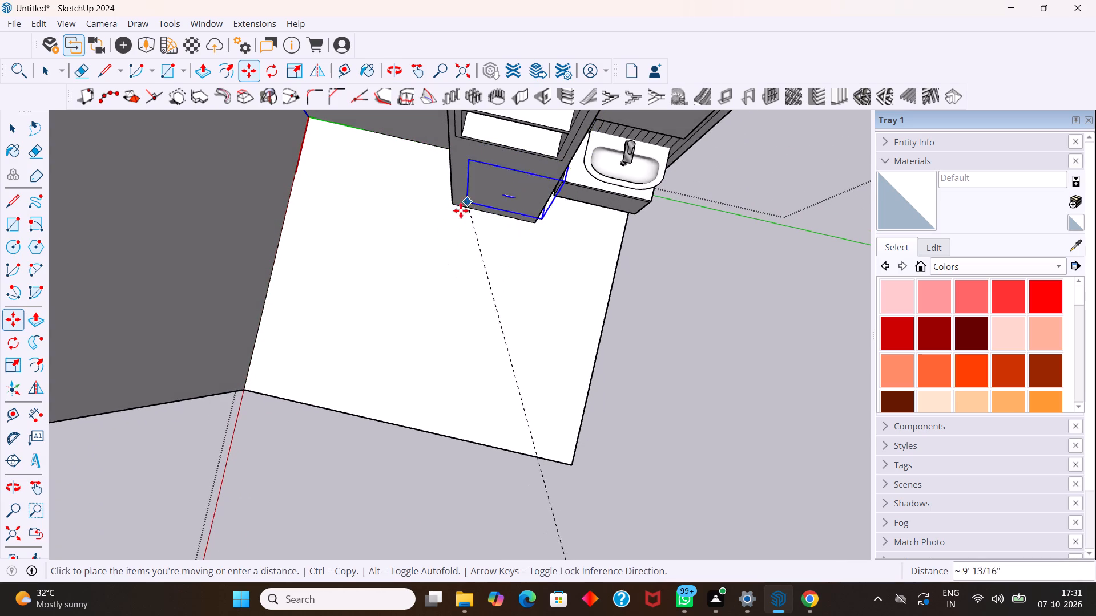
left_click(440, 268)
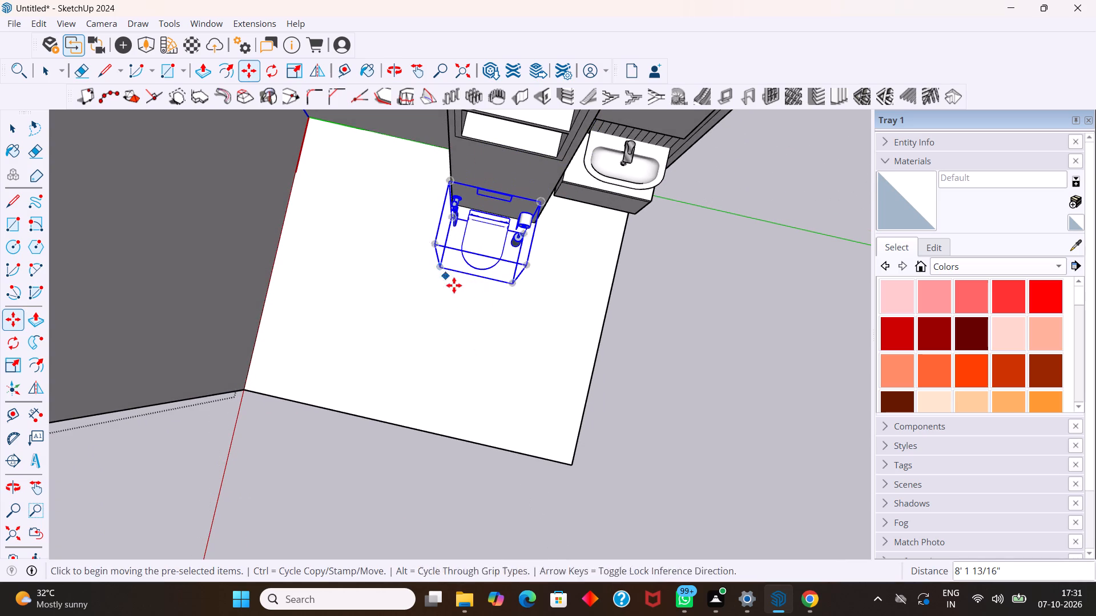
Move the toilet set about 3 1/2" back so its rear lower corner meets the shelf unit's base.
middle_click_drag(570, 329, 185, 34)
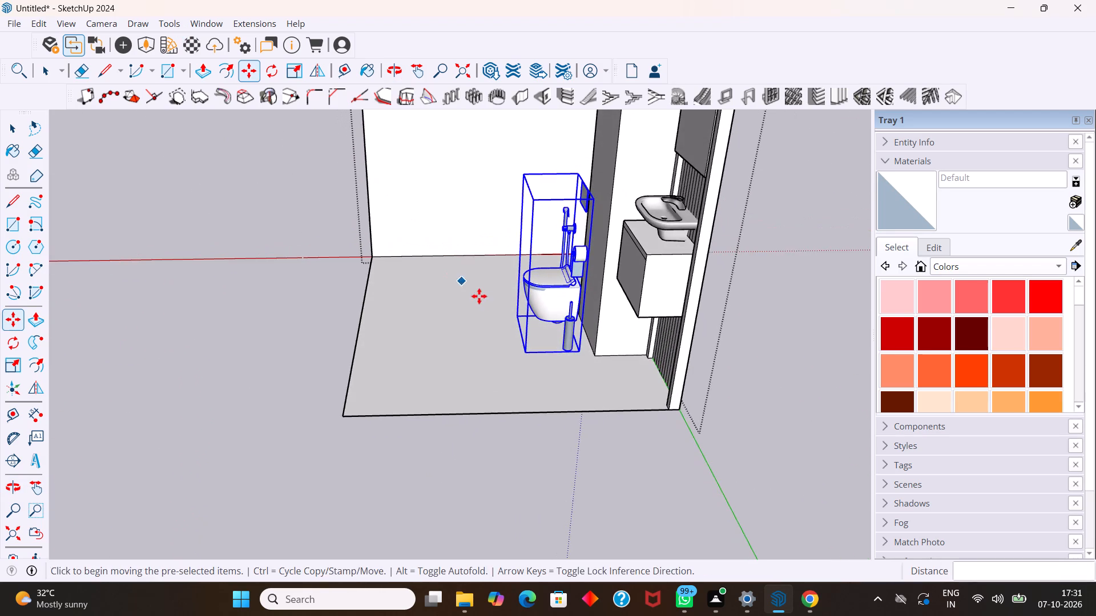
middle_click_drag(514, 306, 451, 231)
scroll(552, 298, "up", 3)
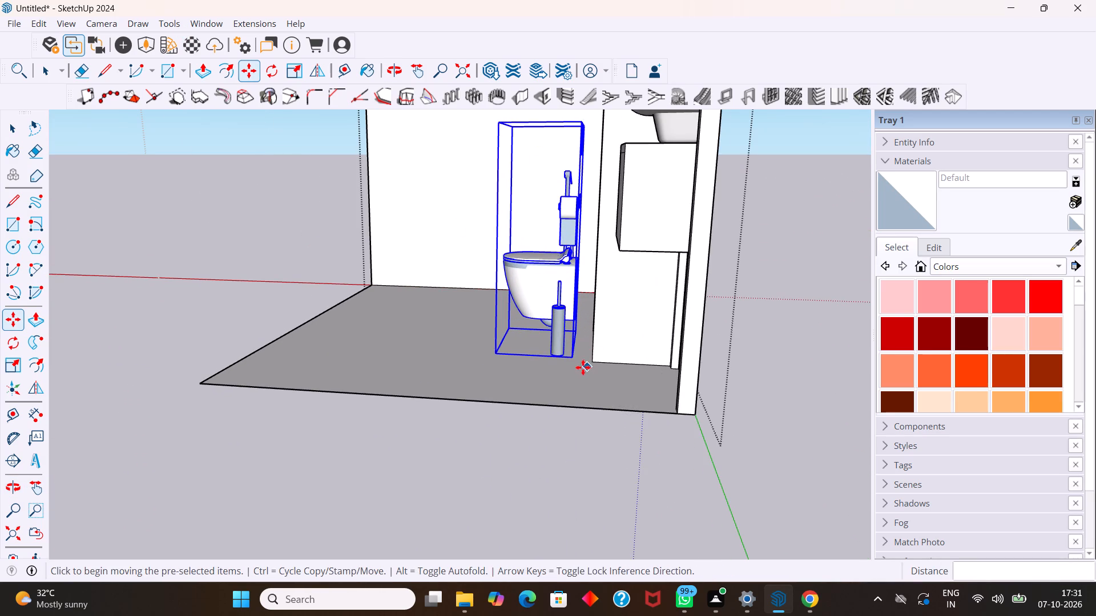
left_click(574, 360)
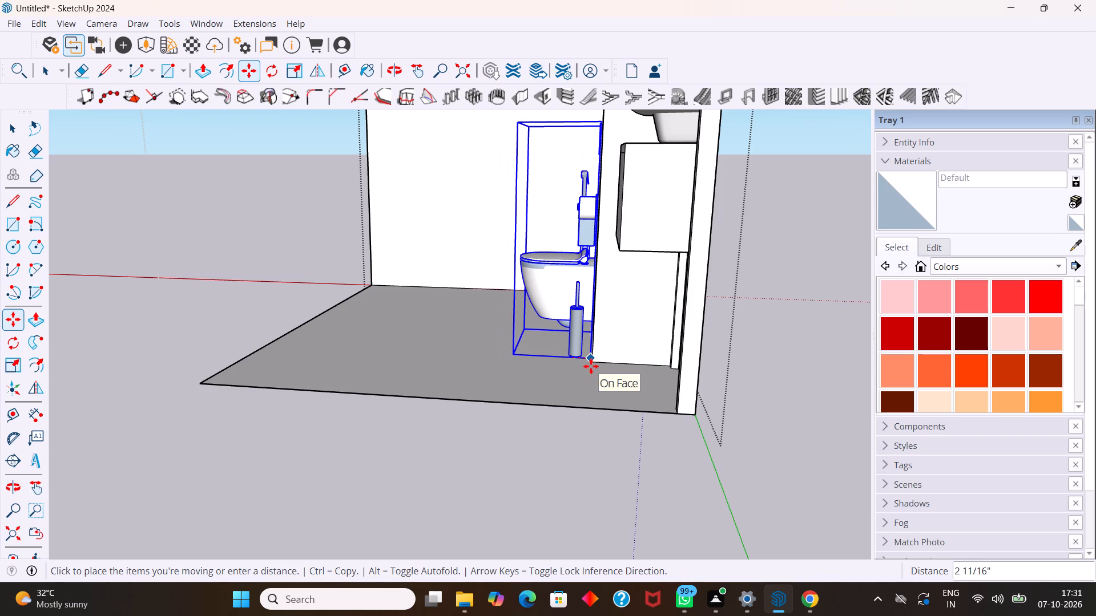
scroll(591, 366, "up", 3)
middle_click_drag(591, 366, 607, 392)
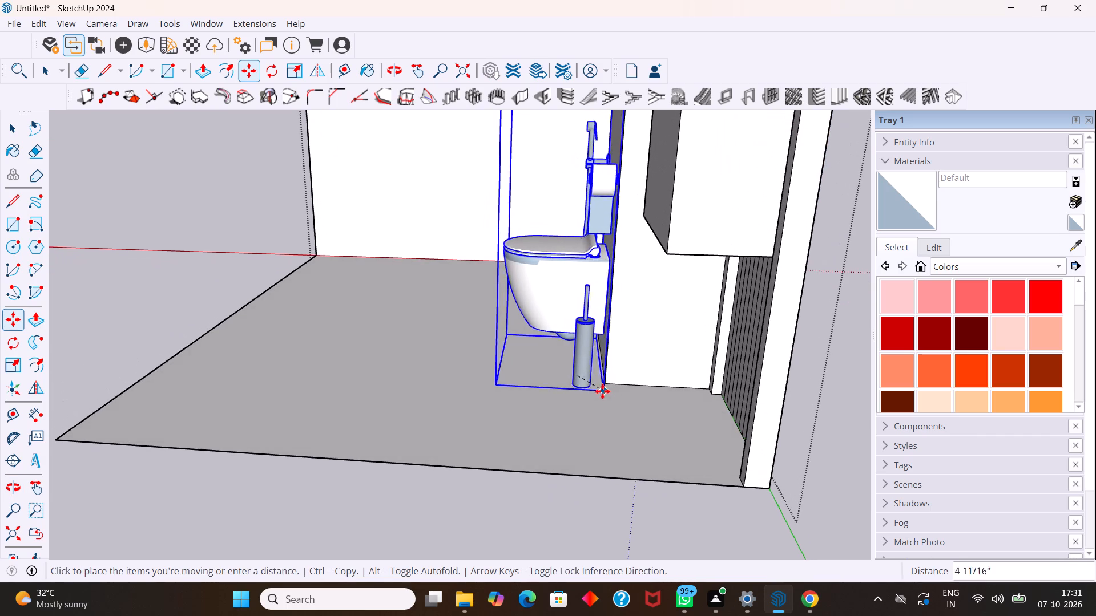
left_click(607, 379)
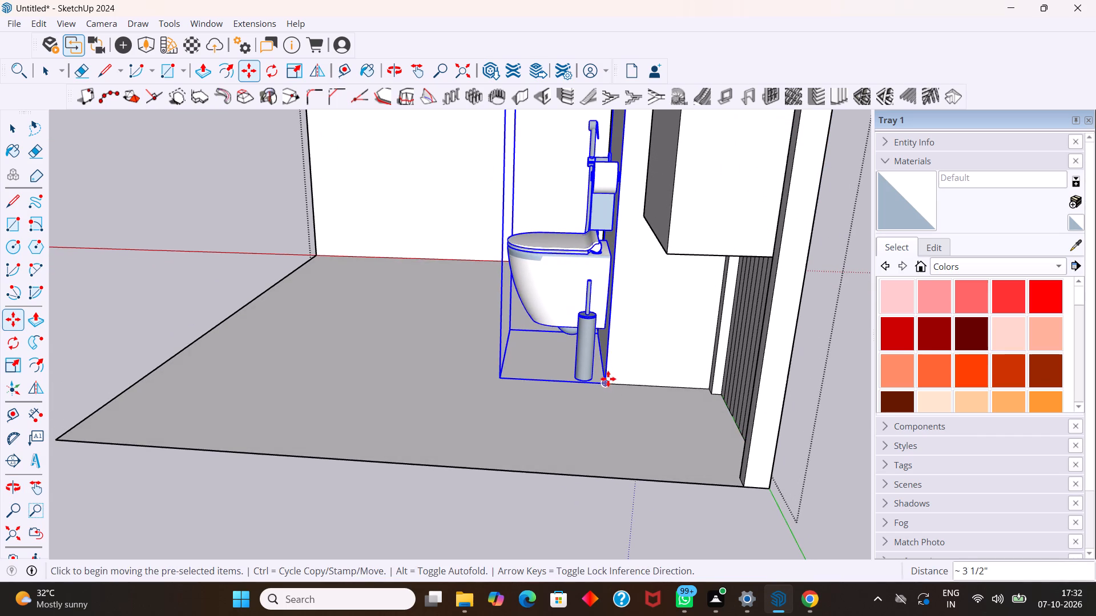
key("space")
Examine how the deselected toilet set sits against the tall shelf unit and beside the washbasin.
scroll(703, 410, "down", 19)
middle_click_drag(327, 423, 643, 431)
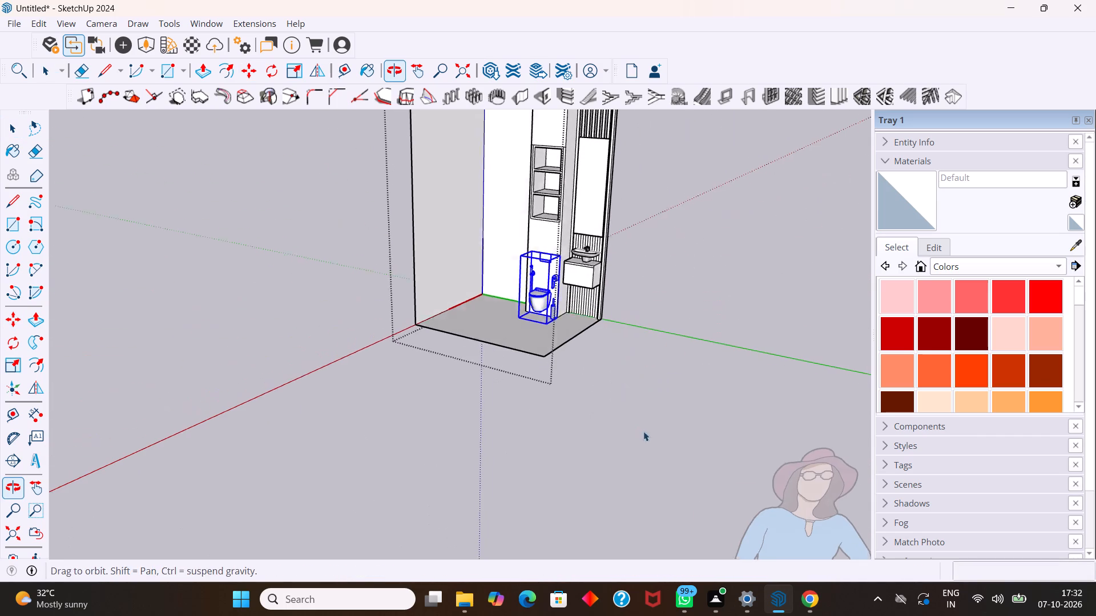
key("n")
key("space")
left_click(620, 447)
middle_click_drag(604, 433, 637, 438)
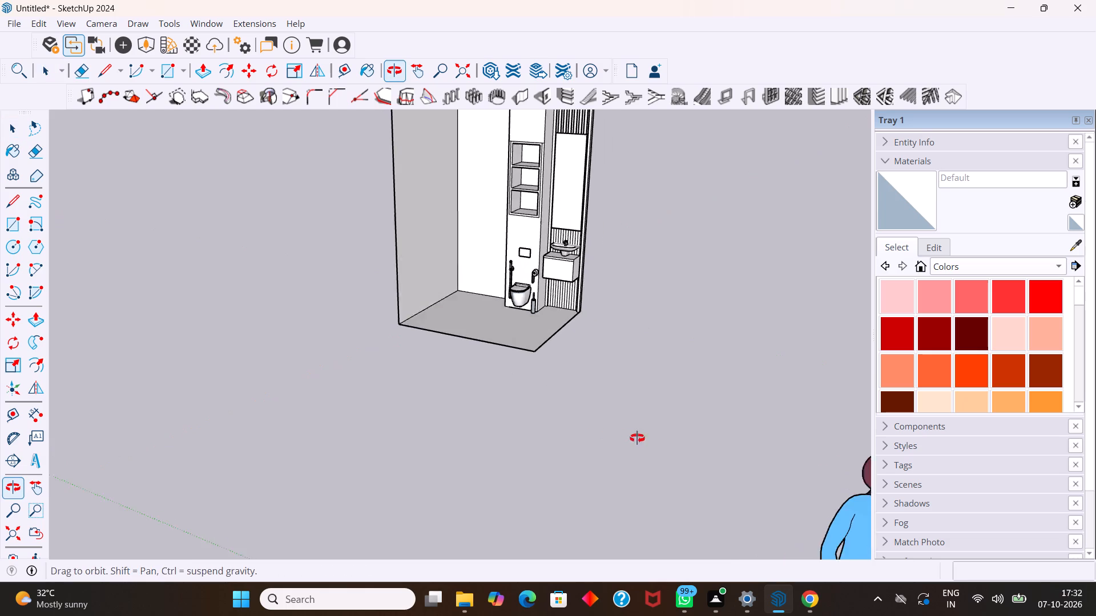
middle_click_drag(637, 438, 635, 422)
double_click(530, 314)
scroll(556, 341, "up", 3)
middle_click_drag(557, 341, 595, 343)
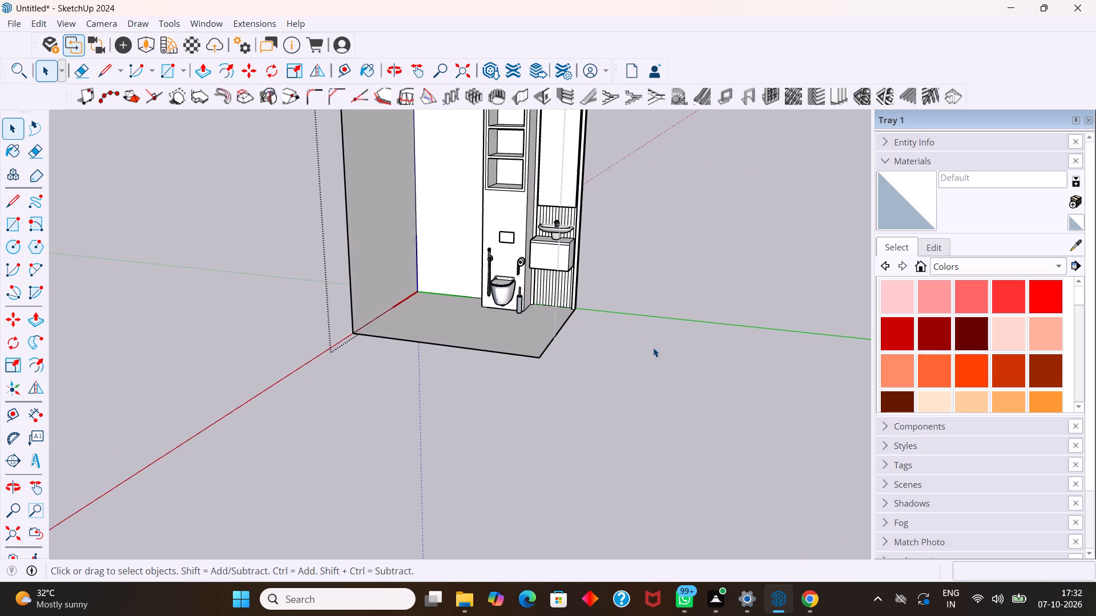
scroll(575, 329, "up", 6)
middle_click_drag(483, 297, 589, 327)
scroll(557, 298, "up", 2)
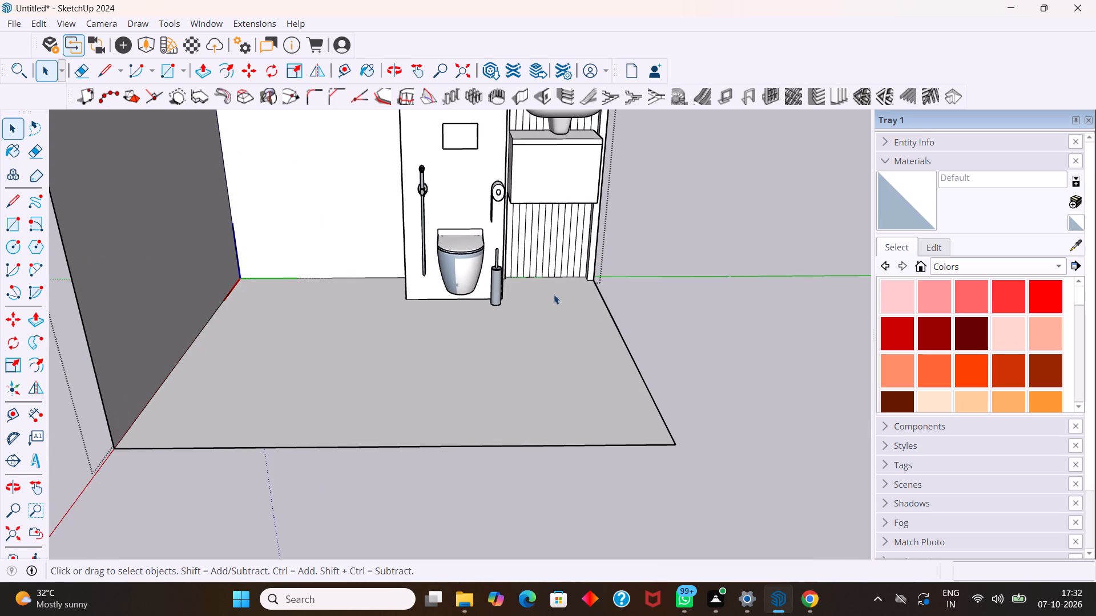
Scale the toilet set up uniformly to about 1.06 from its upper back corner on the hand-shower side.
left_click(465, 256)
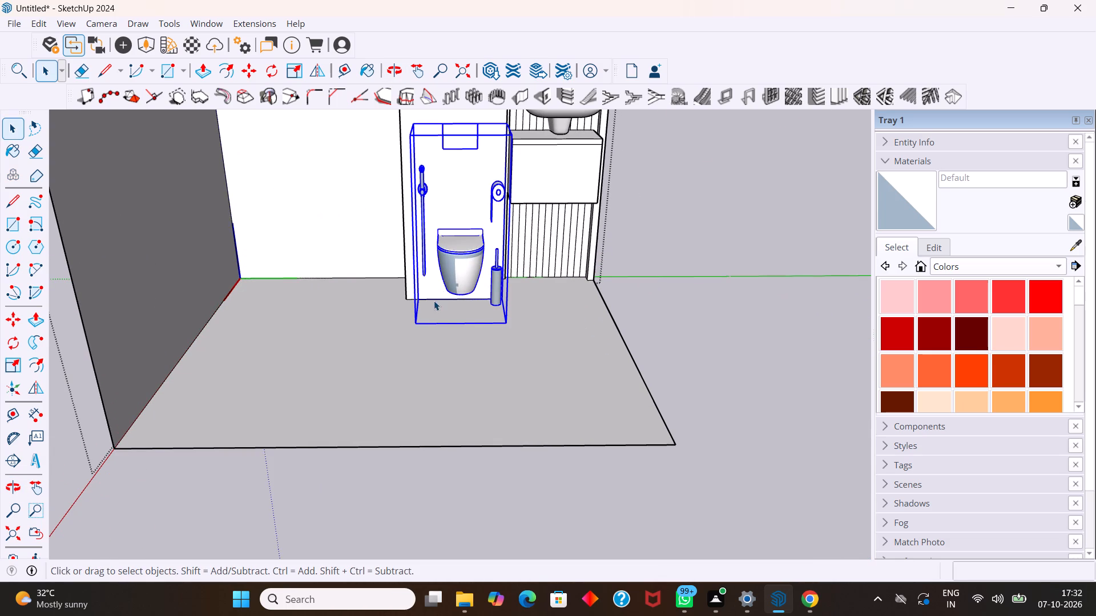
key("m")
left_click(413, 327)
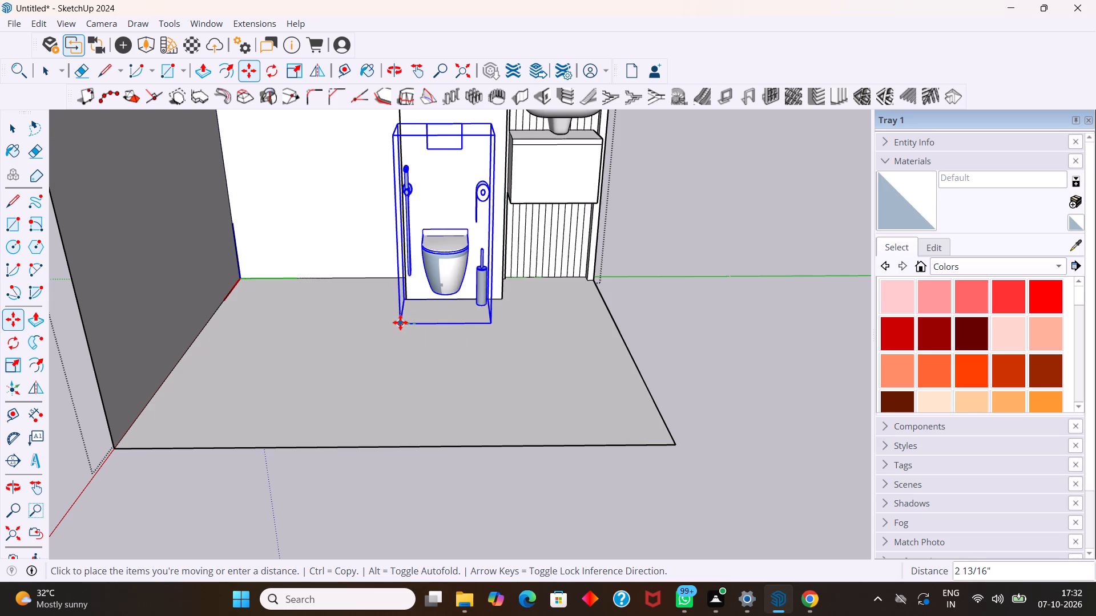
key("s")
scroll(410, 271, "up", 3)
scroll(414, 249, "down", 1)
scroll(414, 249, "up", 1)
scroll(414, 249, "down", 7)
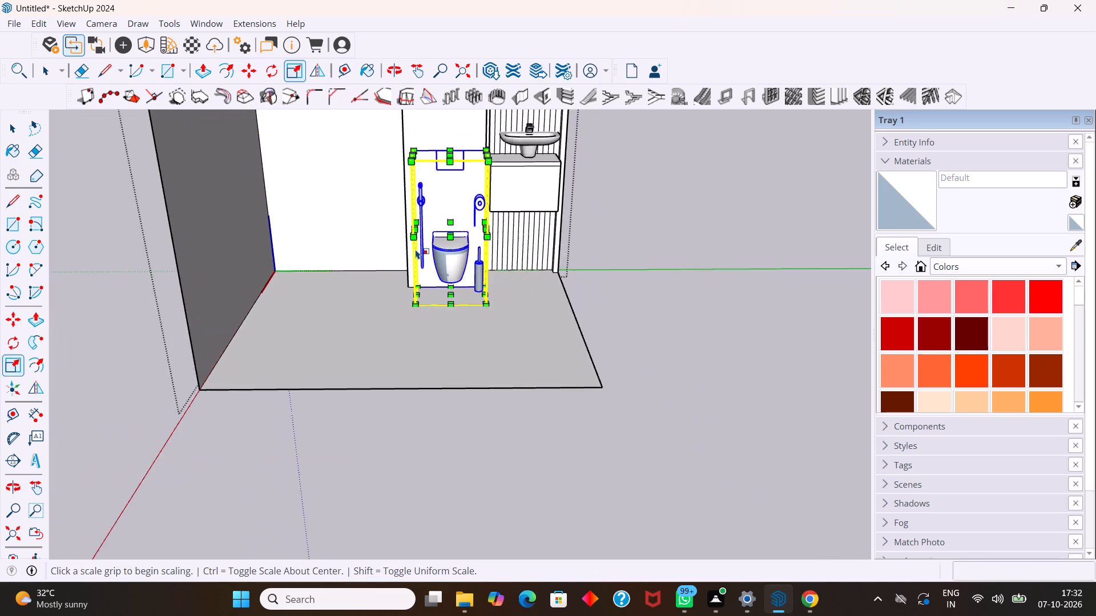
scroll(416, 249, "down", 4)
scroll(429, 189, "up", 9)
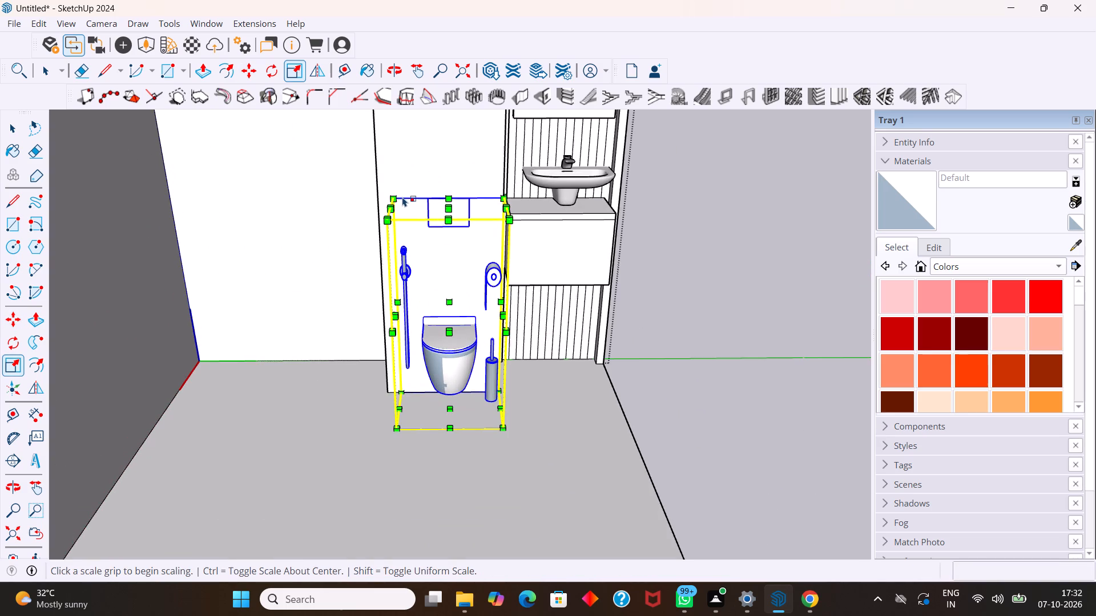
left_click_drag(398, 196, 384, 187)
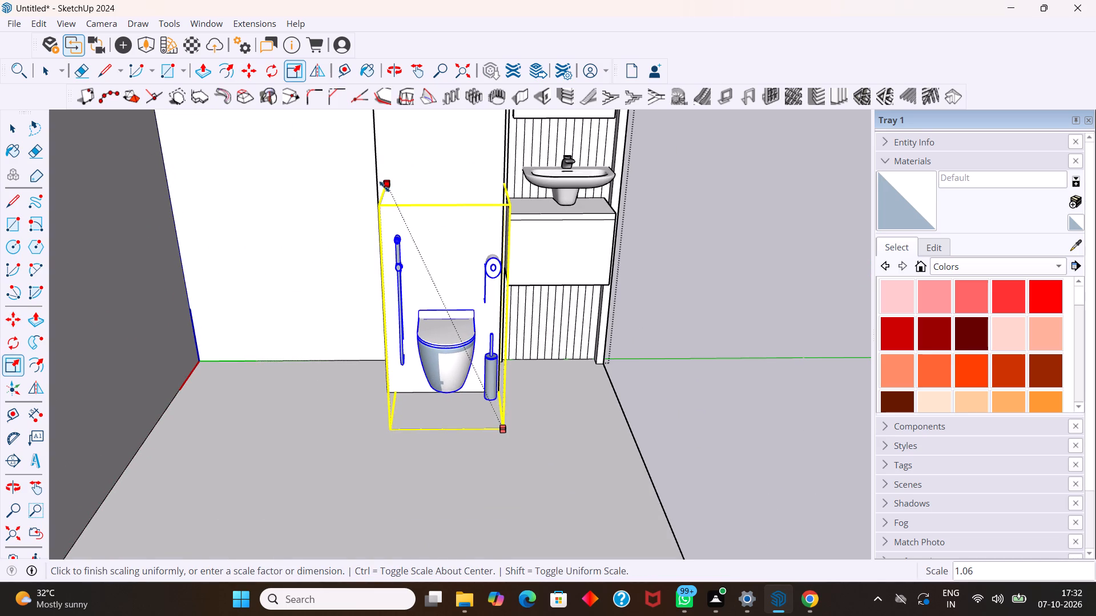
left_click_drag(384, 187, 383, 187)
Widen the toilet set slightly from its hand-shower side toward the tall shelf unit's outer edge.
middle_click_drag(409, 347, 462, 355)
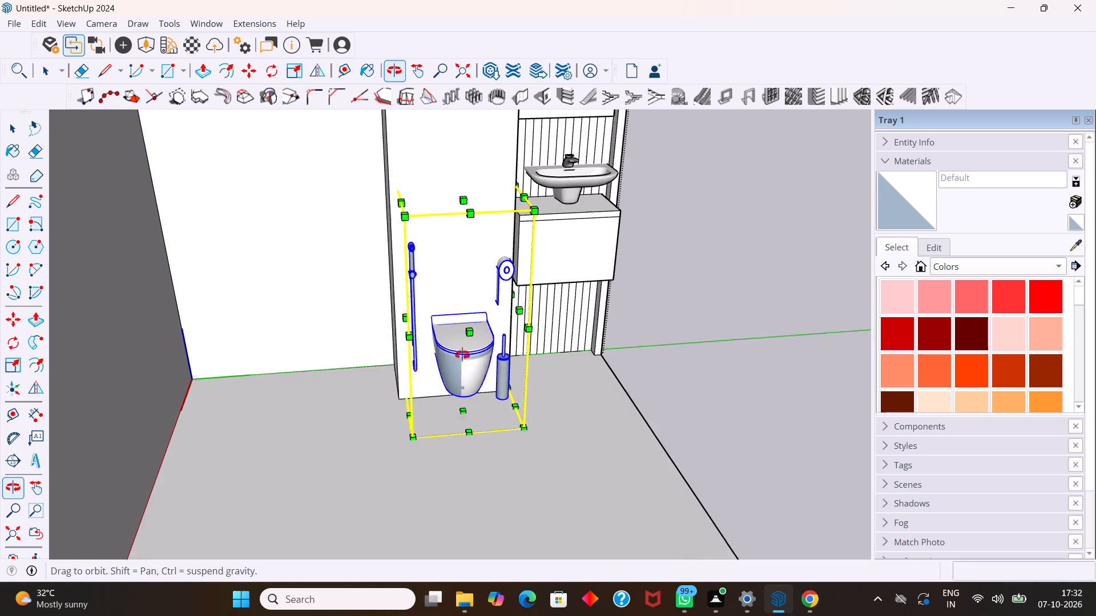
middle_click_drag(462, 355, 463, 355)
left_click_drag(411, 320, 402, 322)
middle_click_drag(466, 342, 394, 322)
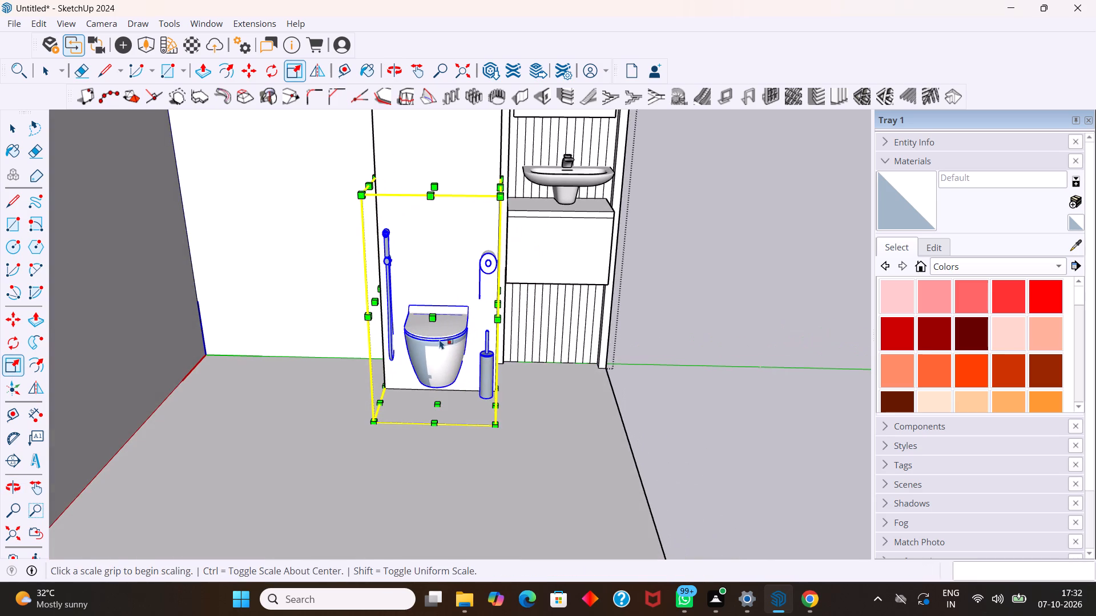
middle_click_drag(445, 345, 439, 557)
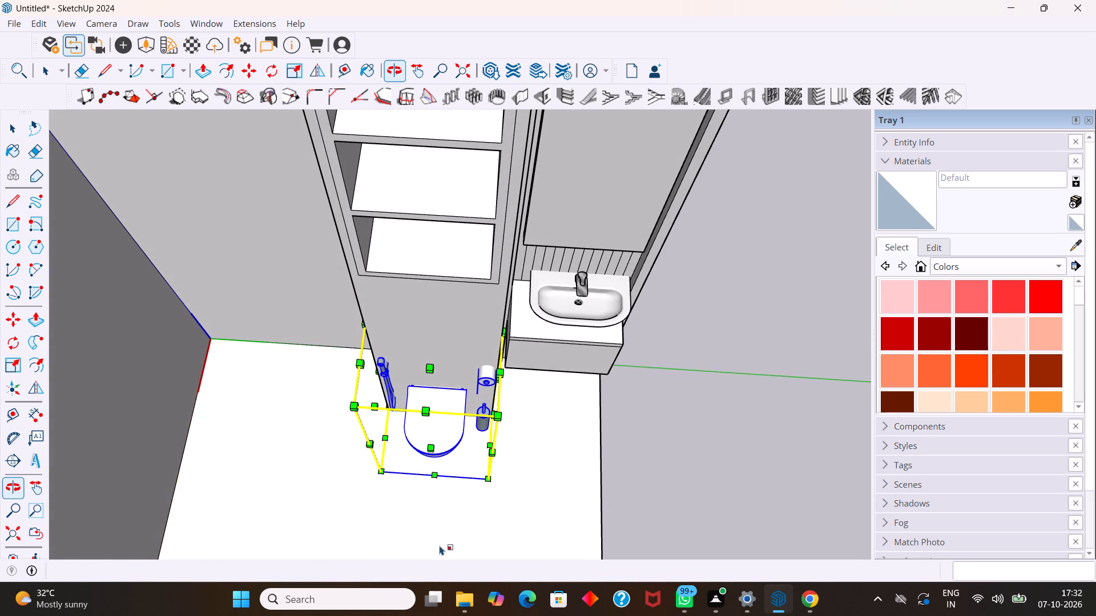
Move the toilet set about 1" forward so it stands clear of the tall shelf unit's front face.
key("m")
left_click(435, 480)
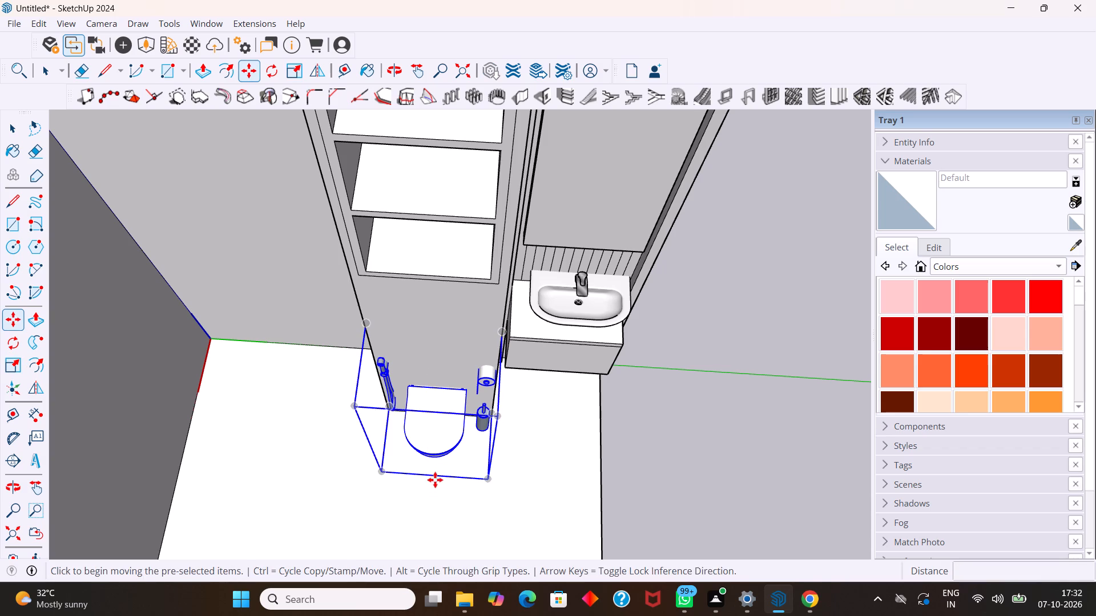
left_click(438, 488)
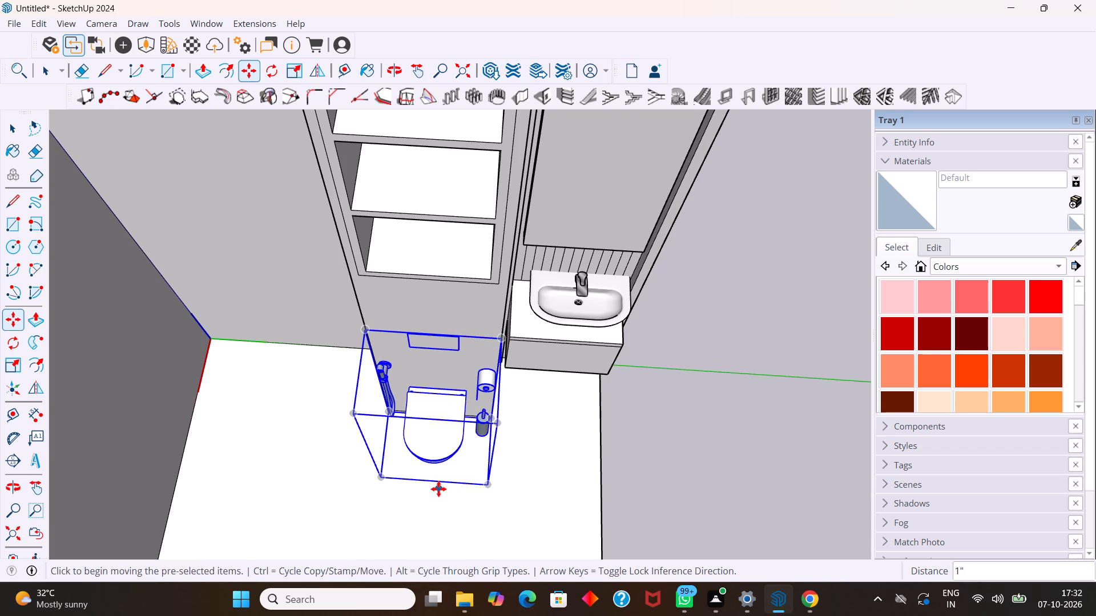
key("space")
left_click(673, 469)
Examine the repositioned toilet set against the shelf unit, washbasin and floor from several angles.
scroll(559, 430, "down", 5)
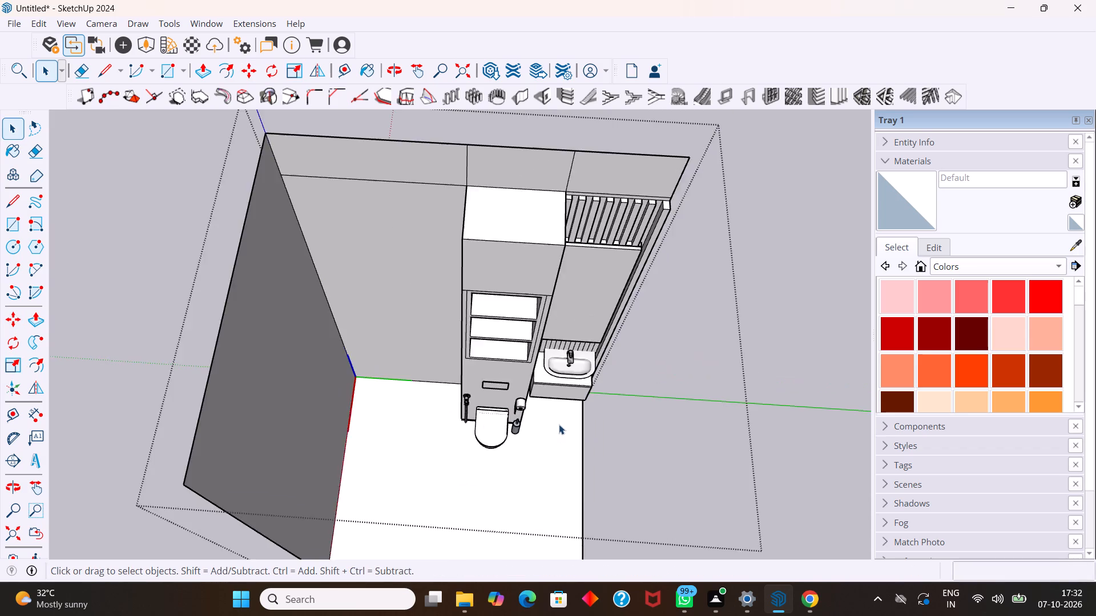
scroll(559, 424, "down", 6)
scroll(565, 424, "up", 9)
middle_click_drag(546, 412, 562, 240)
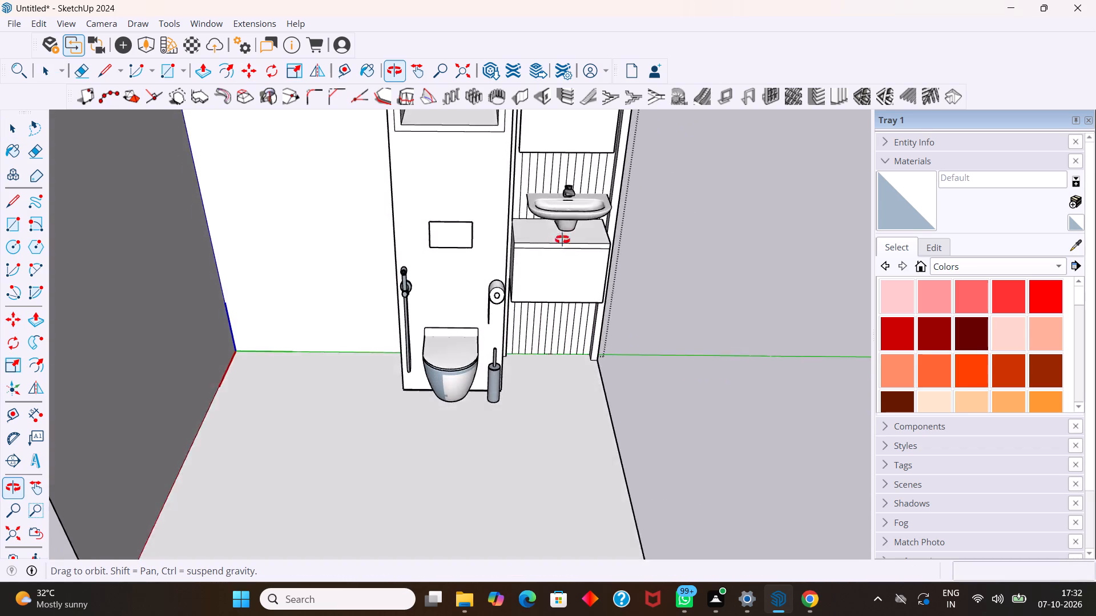
middle_click_drag(562, 240, 554, 186)
scroll(501, 283, "up", 3)
middle_click_drag(495, 325, 559, 254)
scroll(542, 275, "down", 14)
scroll(577, 226, "up", 1)
scroll(575, 220, "down", 5)
middle_click_drag(601, 207, 601, 205)
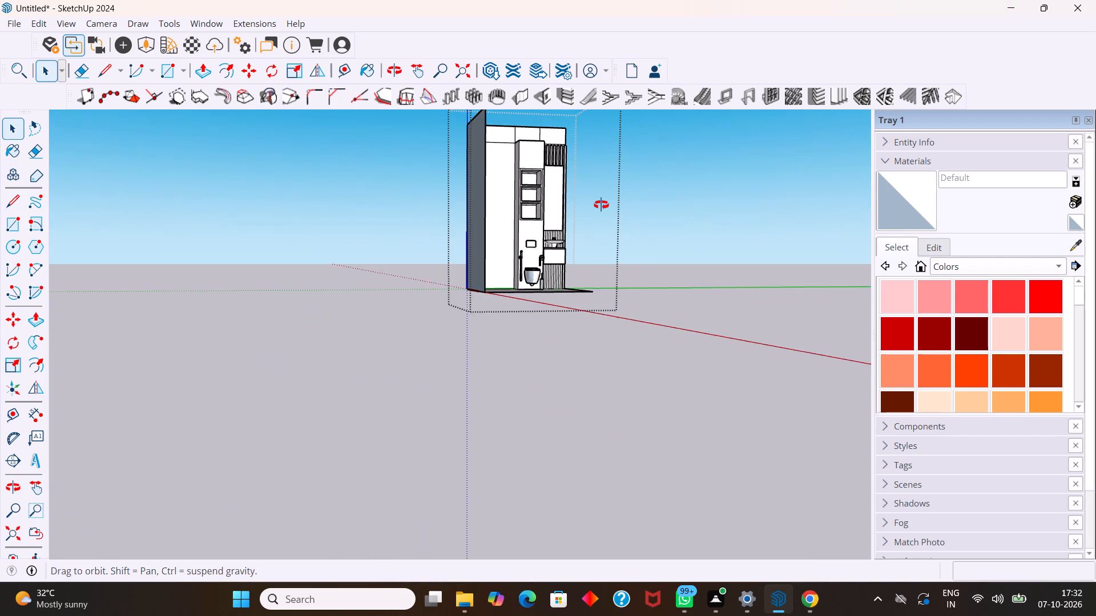
middle_click_drag(601, 205, 485, 269)
scroll(555, 160, "up", 8)
middle_click_drag(594, 220, 595, 202)
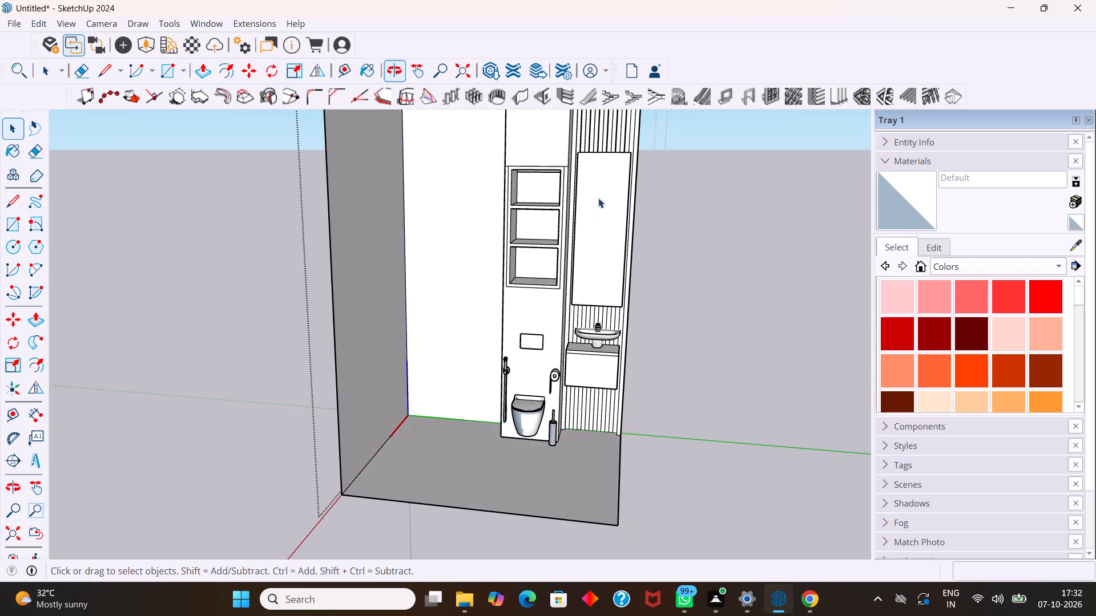
middle_click_drag(599, 196, 563, 363)
scroll(648, 220, "up", 7)
middle_click_drag(617, 159, 589, 283)
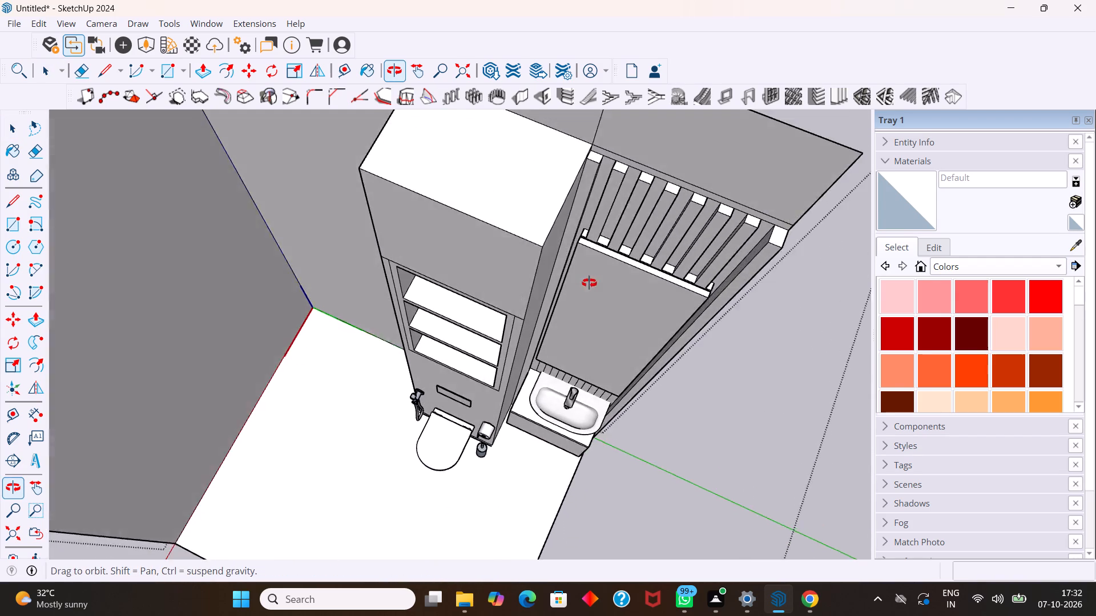
middle_click_drag(589, 283, 591, 287)
scroll(618, 283, "up", 6)
middle_click_drag(663, 274, 493, 340)
scroll(499, 326, "down", 1)
scroll(499, 325, "up", 1)
scroll(499, 325, "down", 9)
middle_click_drag(626, 501, 728, 356)
scroll(585, 321, "up", 5)
middle_click_drag(595, 319, 751, 298)
scroll(596, 320, "down", 1)
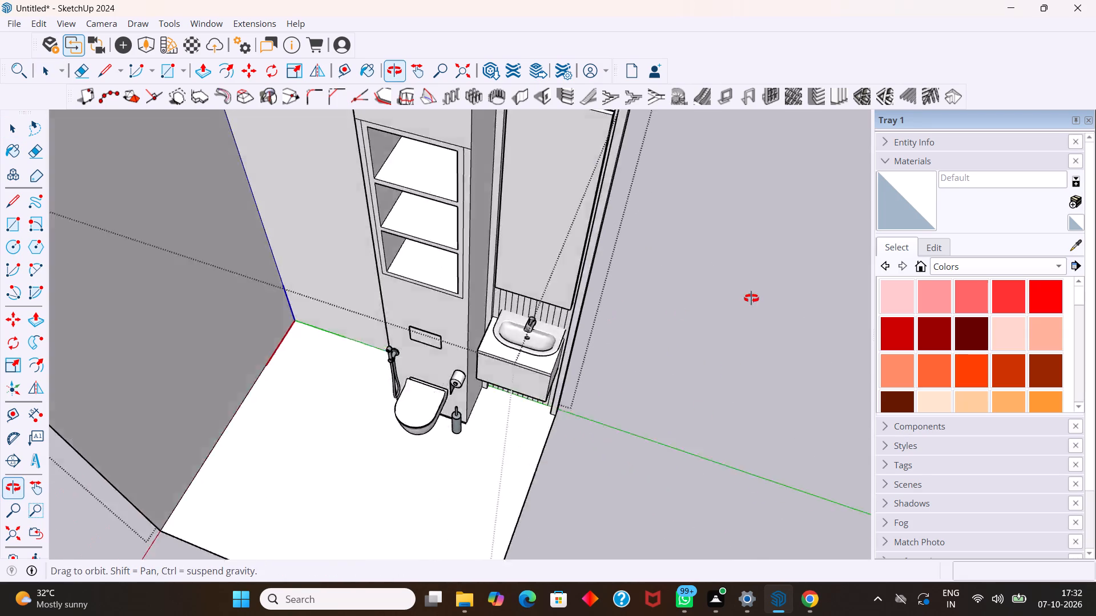
middle_click_drag(751, 298, 755, 296)
scroll(668, 265, "down", 5)
scroll(623, 209, "up", 4)
scroll(615, 183, "down", 7)
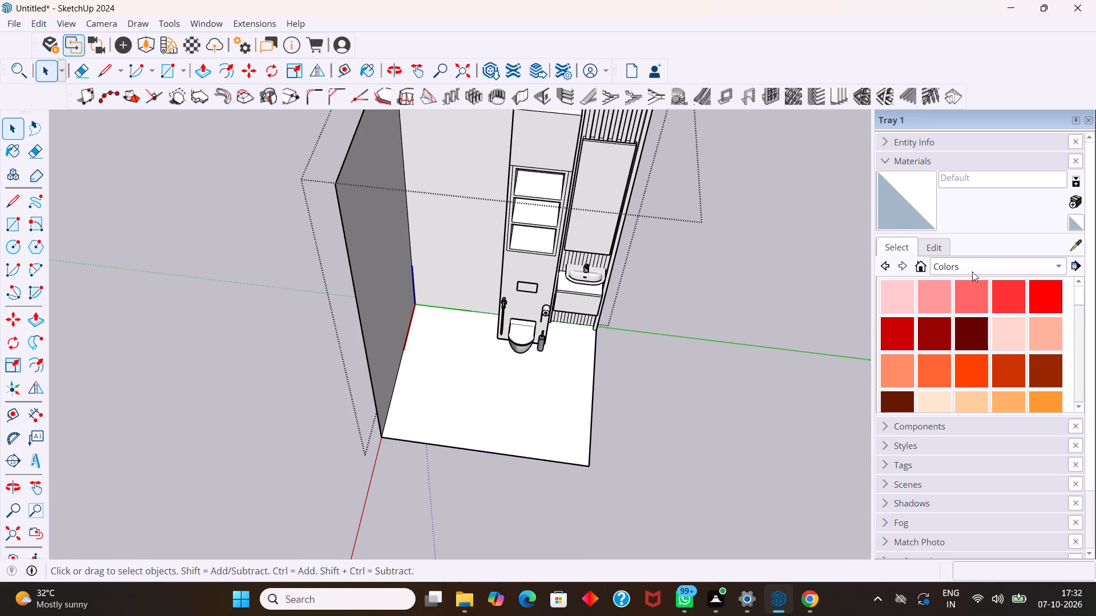
Paint the tall panel above the washbasin with Mirror 01 from the Glass and Mirrors materials.
left_click(979, 267)
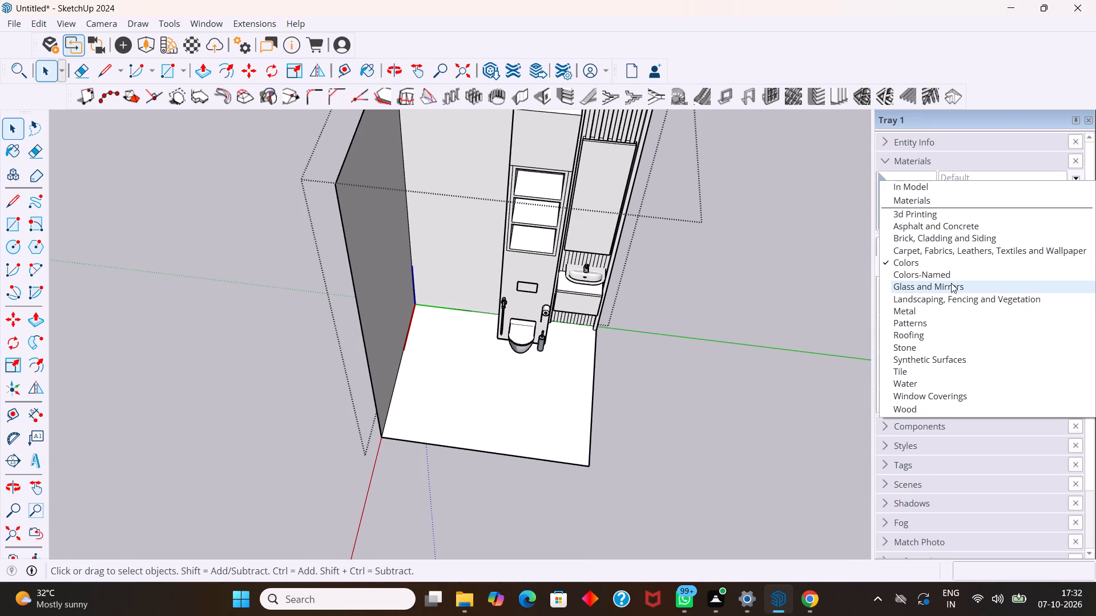
left_click(951, 283)
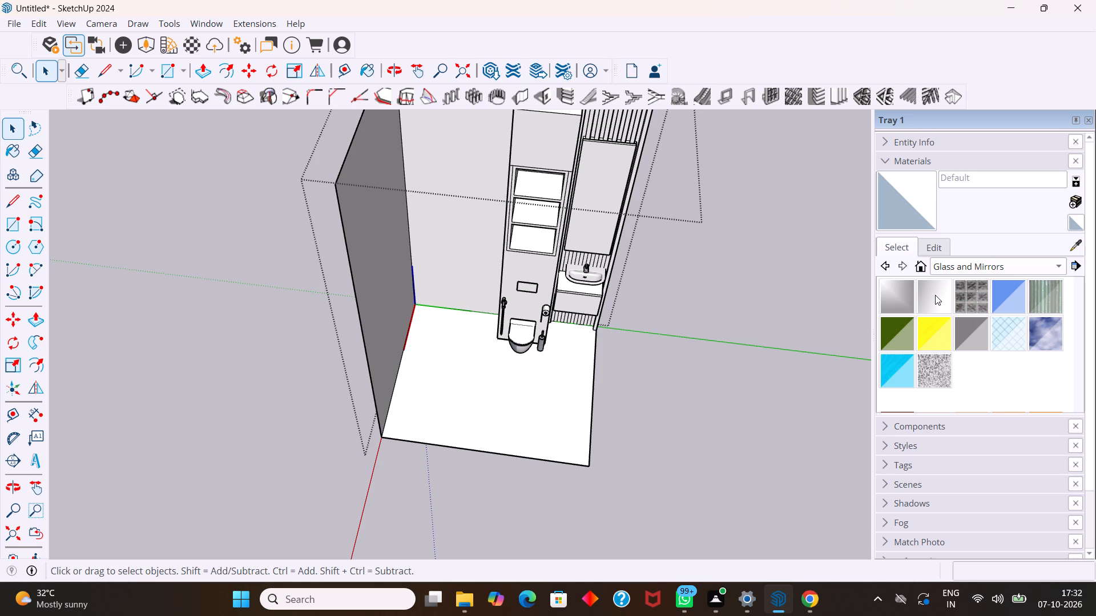
left_click(896, 293)
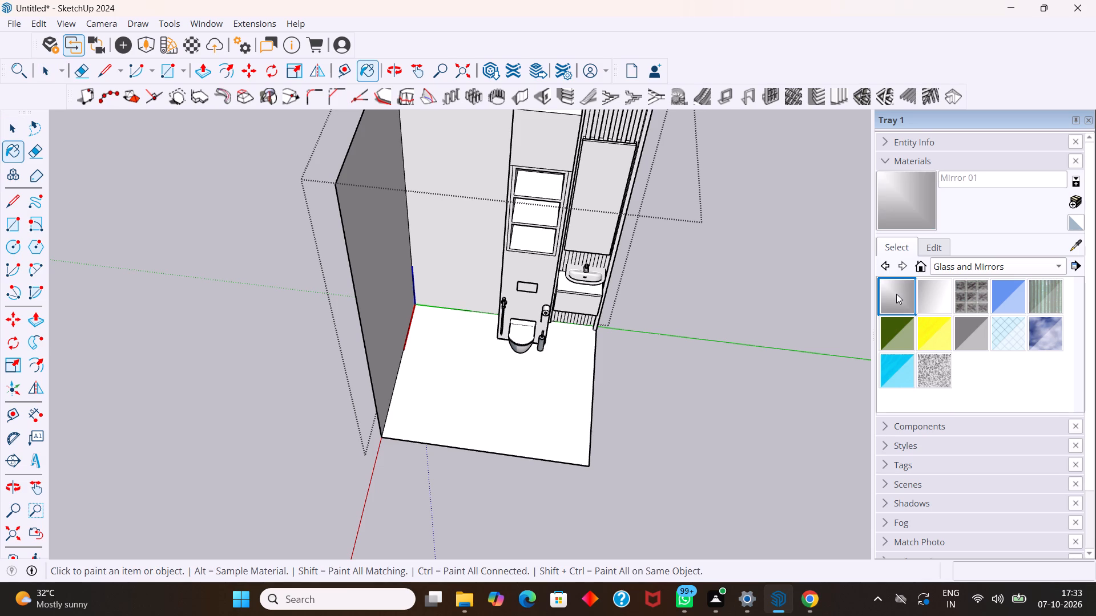
left_click(605, 184)
key("space")
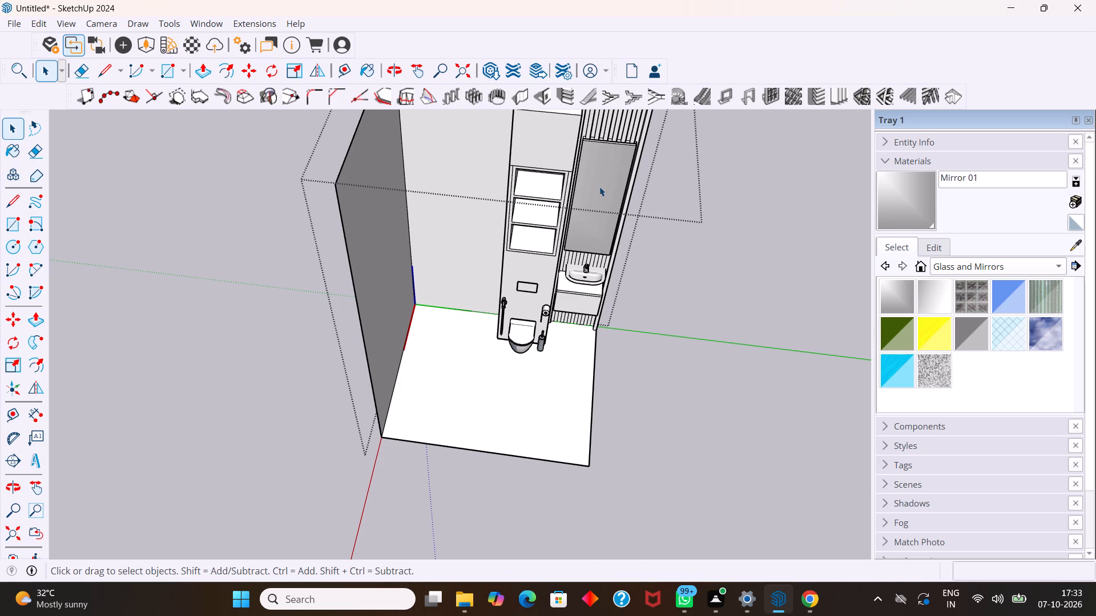
Examine the mirror, slatted panel, shelf unit and bare back wall from above and from the front.
scroll(616, 171, "down", 5)
scroll(613, 148, "up", 12)
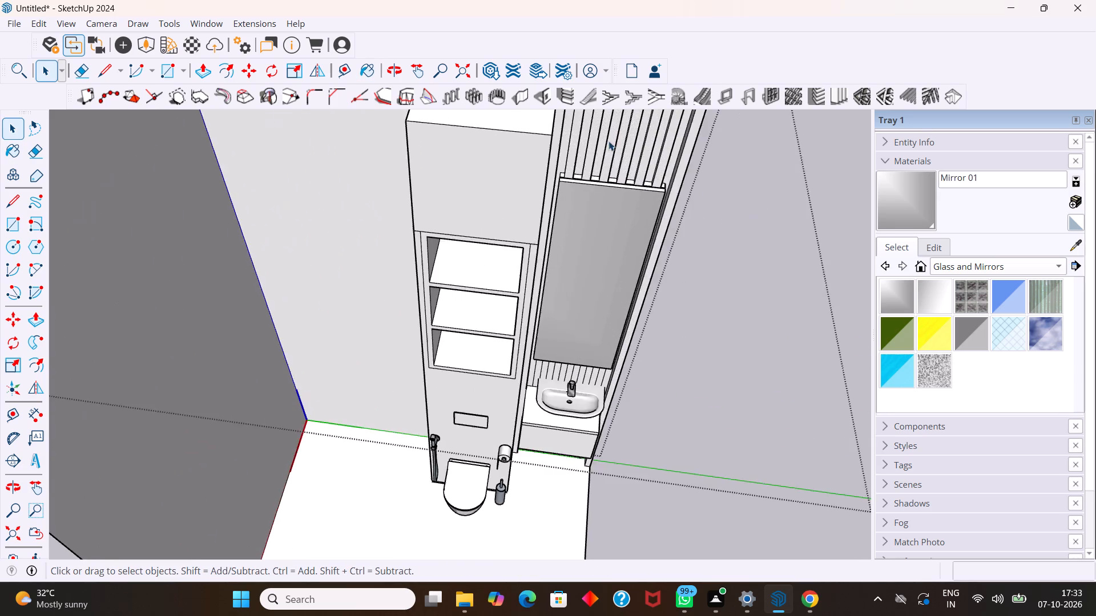
scroll(609, 141, "up", 1)
middle_click_drag(606, 160, 538, 309)
scroll(537, 286, "down", 2)
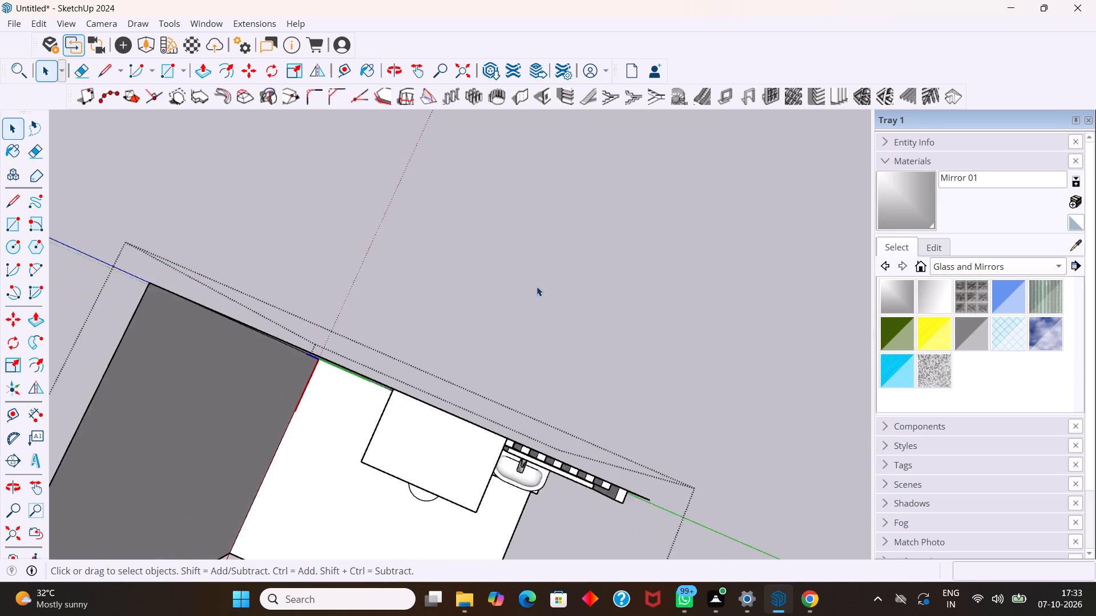
scroll(537, 286, "down", 10)
middle_click_drag(551, 425, 612, 242)
scroll(611, 238, "down", 5)
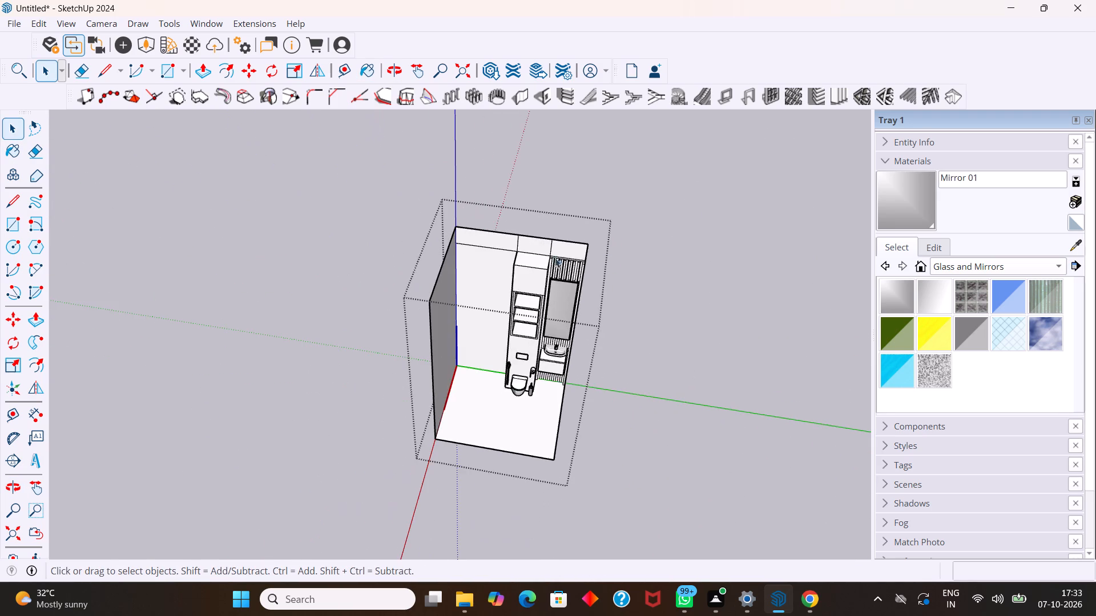
middle_click_drag(560, 338, 628, 274)
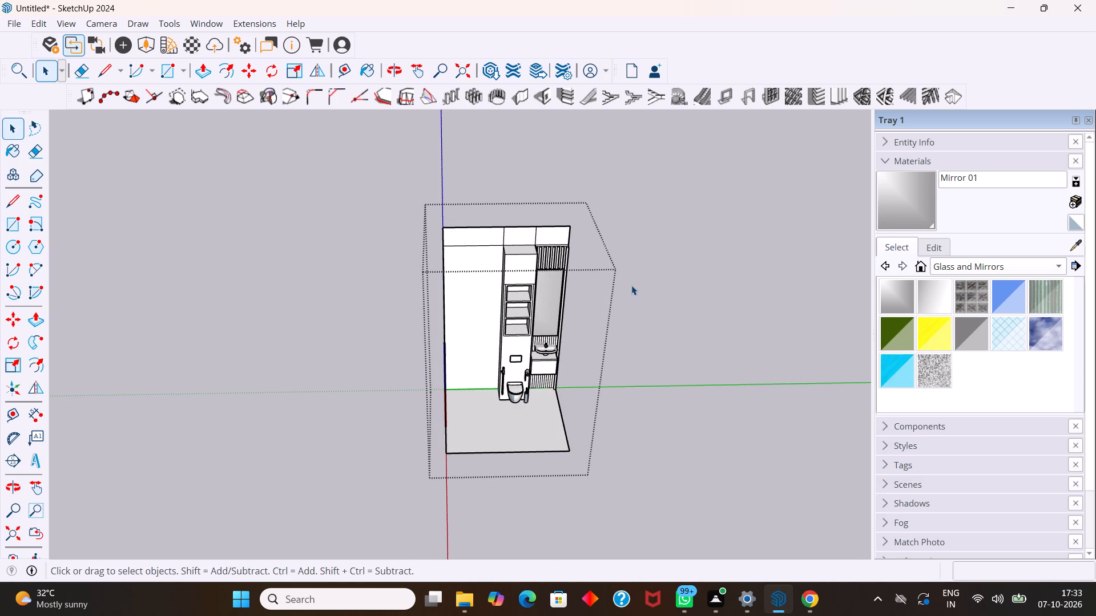
scroll(631, 285, "down", 3)
middle_click_drag(569, 336, 557, 282)
scroll(535, 297, "up", 4)
middle_click_drag(533, 296, 548, 283)
scroll(526, 286, "up", 1)
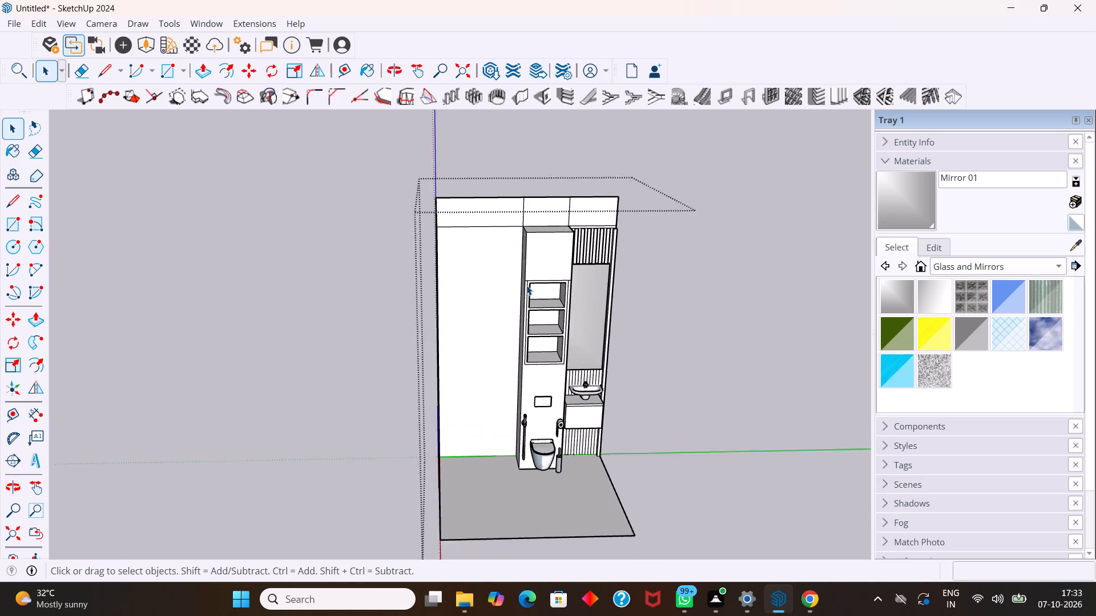
scroll(526, 285, "up", 7)
middle_click_drag(521, 279, 554, 295)
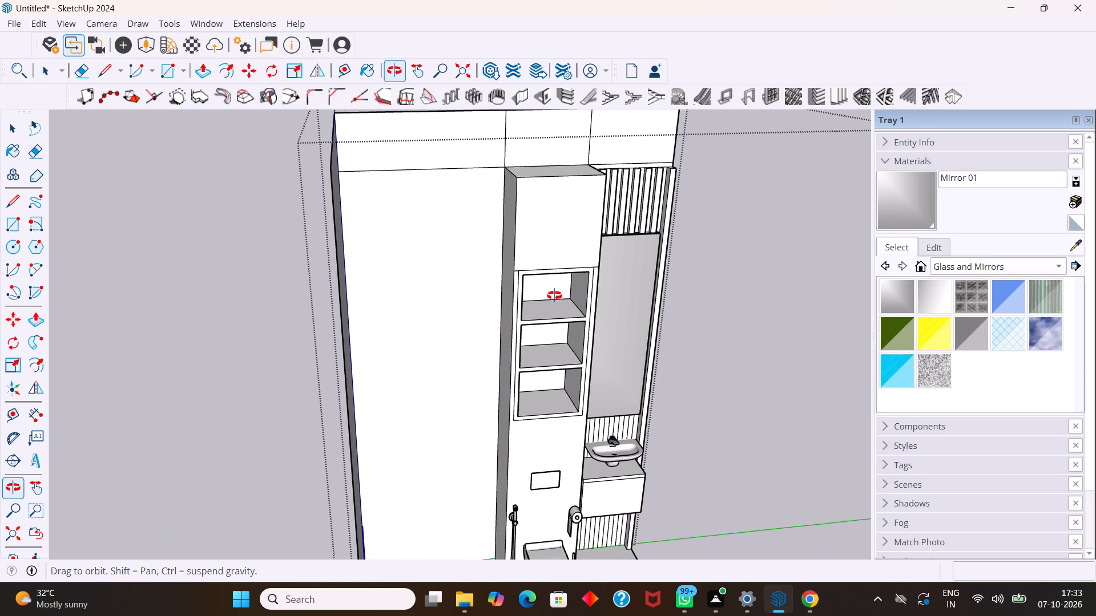
middle_click_drag(554, 295, 554, 296)
middle_click(554, 296)
middle_click_drag(557, 298, 577, 309)
scroll(373, 294, "down", 5)
scroll(436, 325, "down", 2)
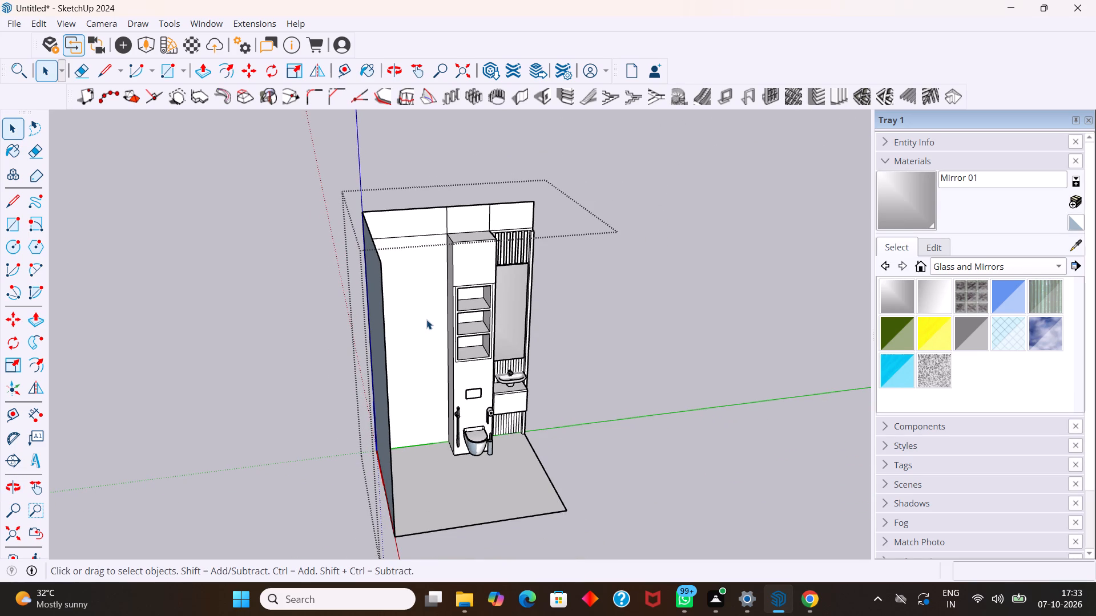
scroll(426, 319, "down", 5)
middle_click_drag(420, 301, 366, 270)
scroll(366, 270, "up", 5)
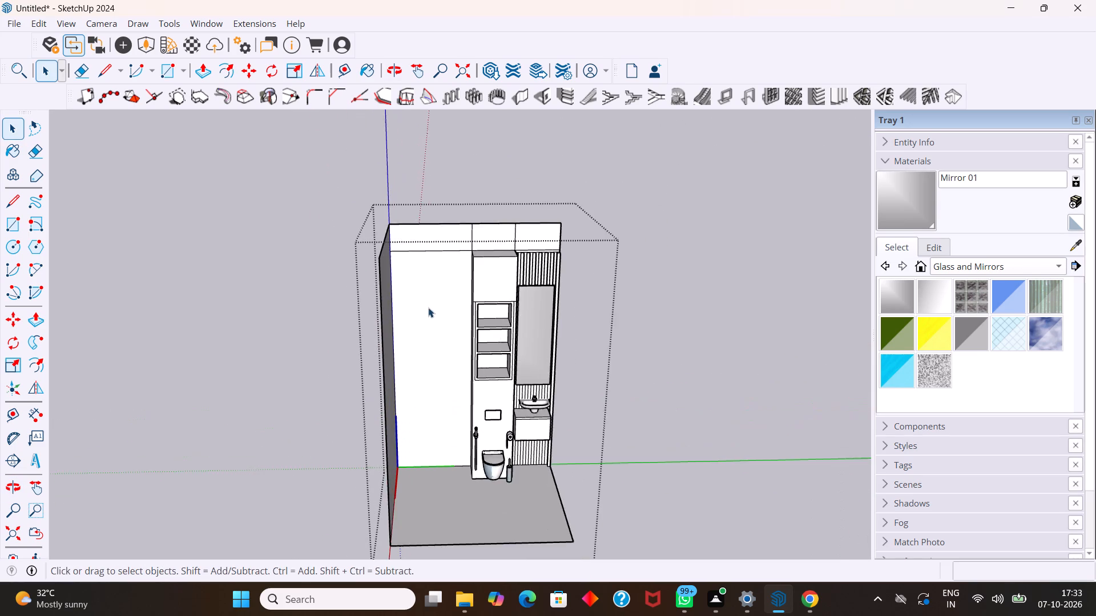
Extrude the bare back wall section beside the tall shelf unit 1' forward, leaving out the top band.
middle_click_drag(437, 323, 431, 244)
scroll(433, 256, "down", 2)
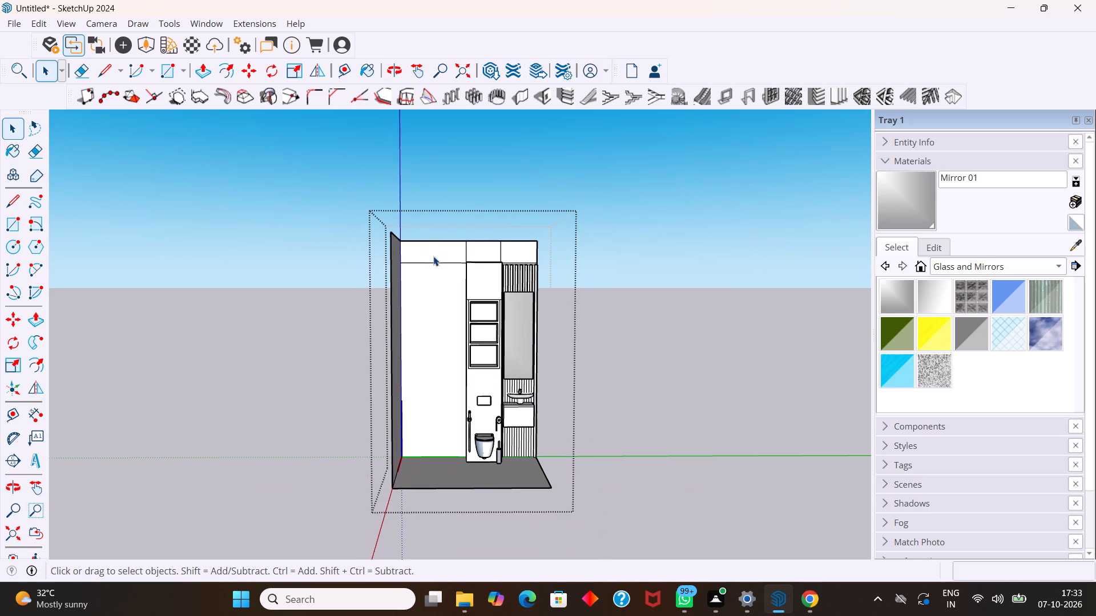
middle_click_drag(440, 272, 441, 282)
scroll(427, 277, "up", 3)
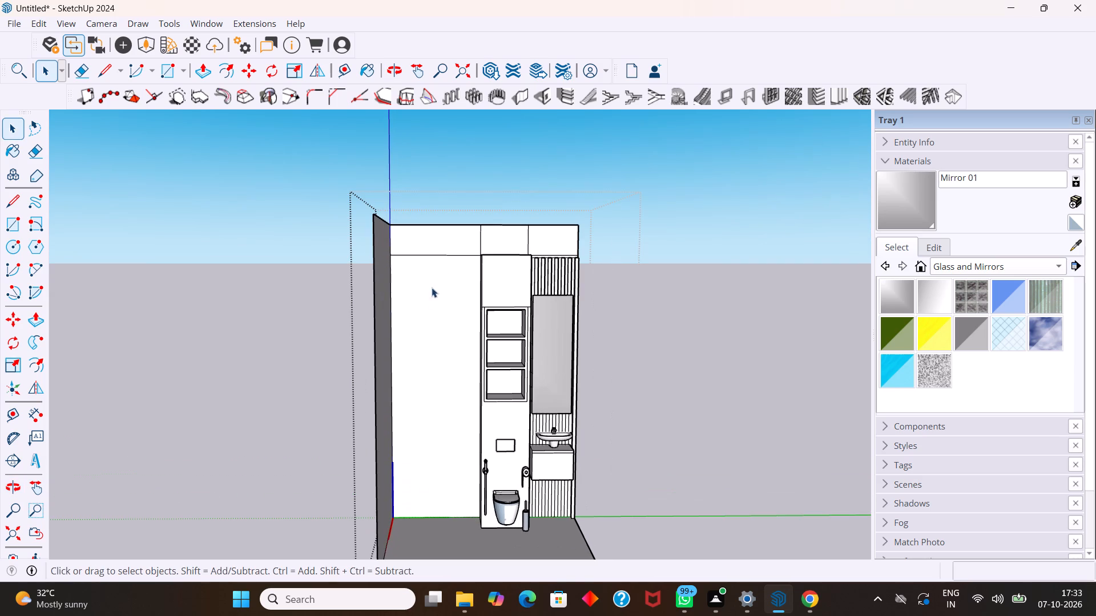
left_click(432, 311)
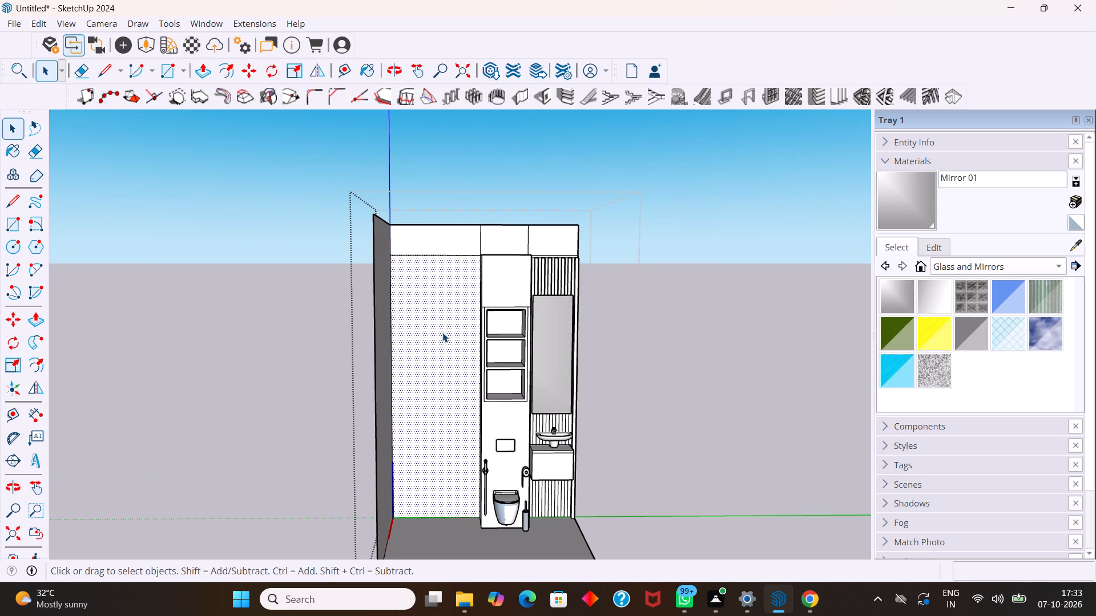
middle_click_drag(442, 331, 445, 346)
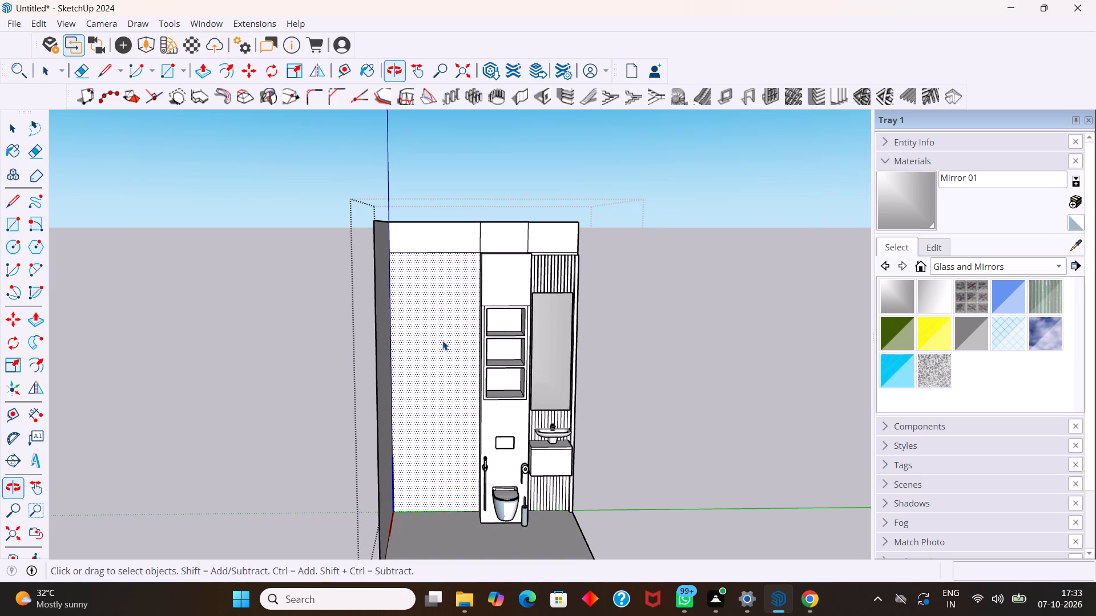
middle_click_drag(434, 341, 435, 349)
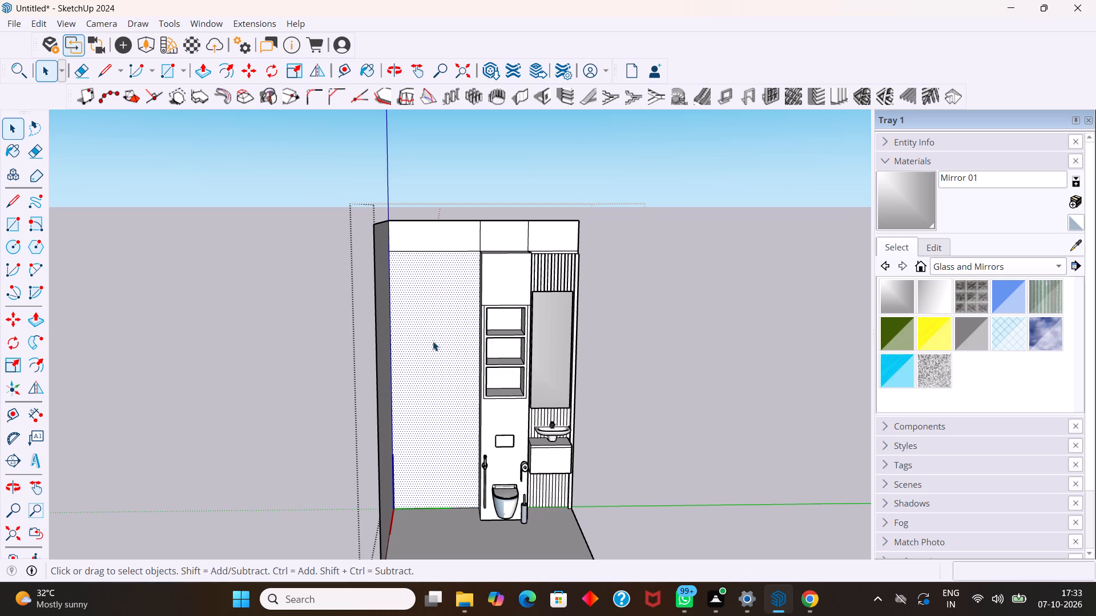
key("p")
left_click_drag(433, 339, 435, 348)
type("1'")
key("Return")
key("space")
Push the front face of the extruded wall section back 1" behind the shelf unit's front.
middle_click_drag(435, 339, 444, 423)
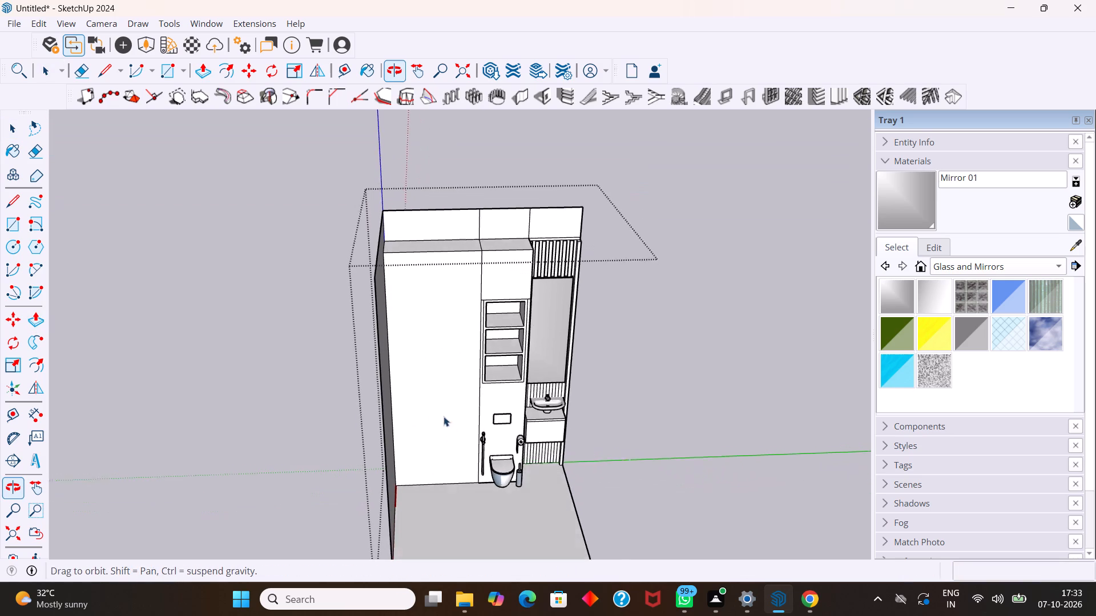
scroll(446, 372, "up", 2)
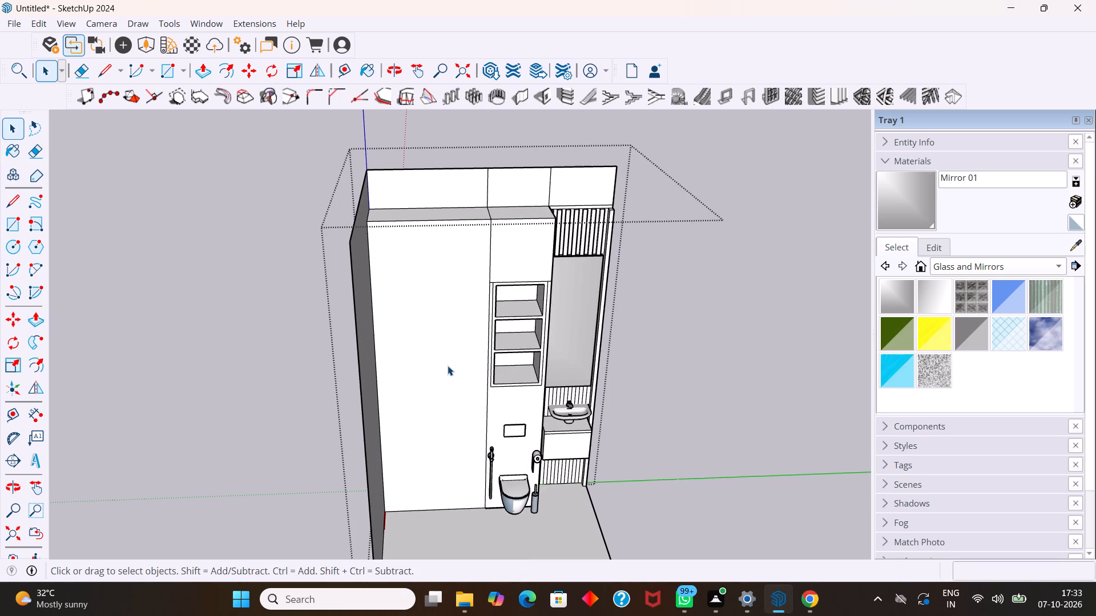
key("9")
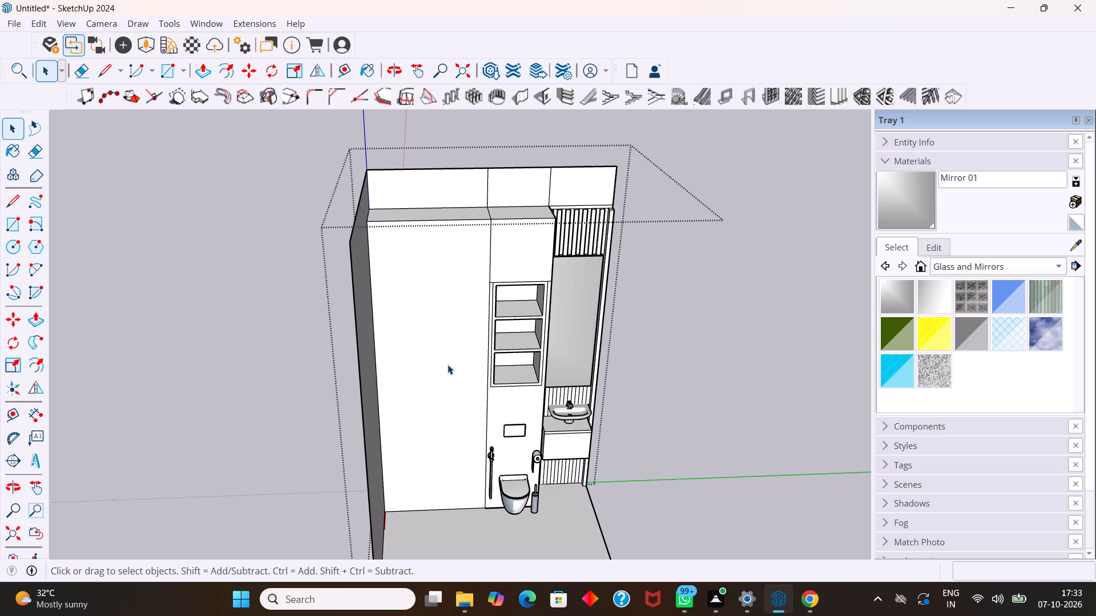
key("space")
left_click(442, 354)
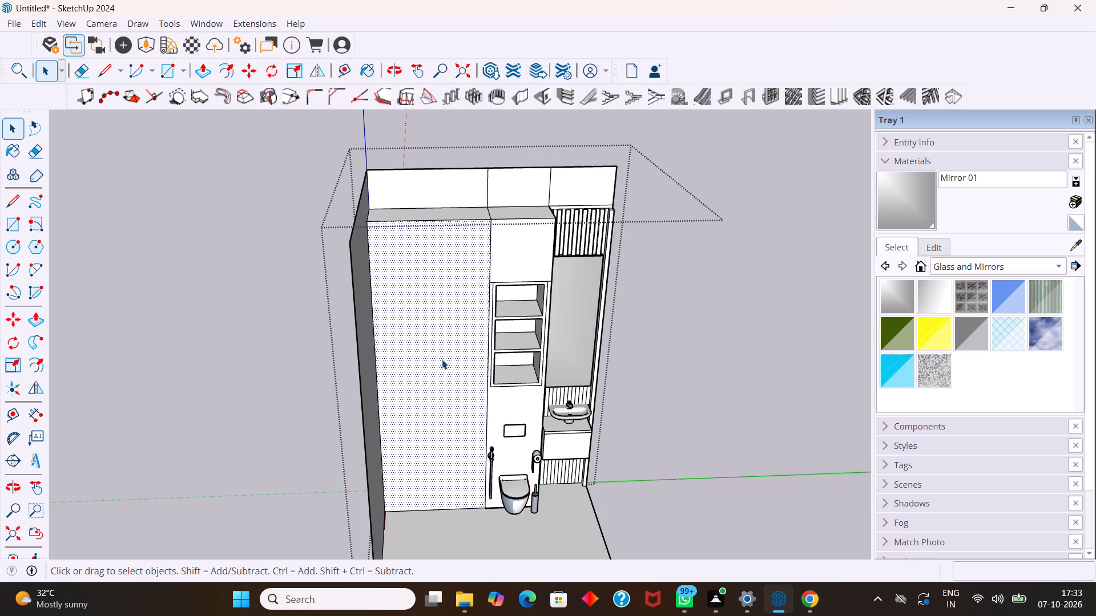
key("p")
left_click_drag(442, 359, 442, 351)
key("1")
key("Return")
key("space")
Erase the stray edge crossing the narrow exposed side strip of the tall shelf unit.
middle_click_drag(442, 347, 452, 461)
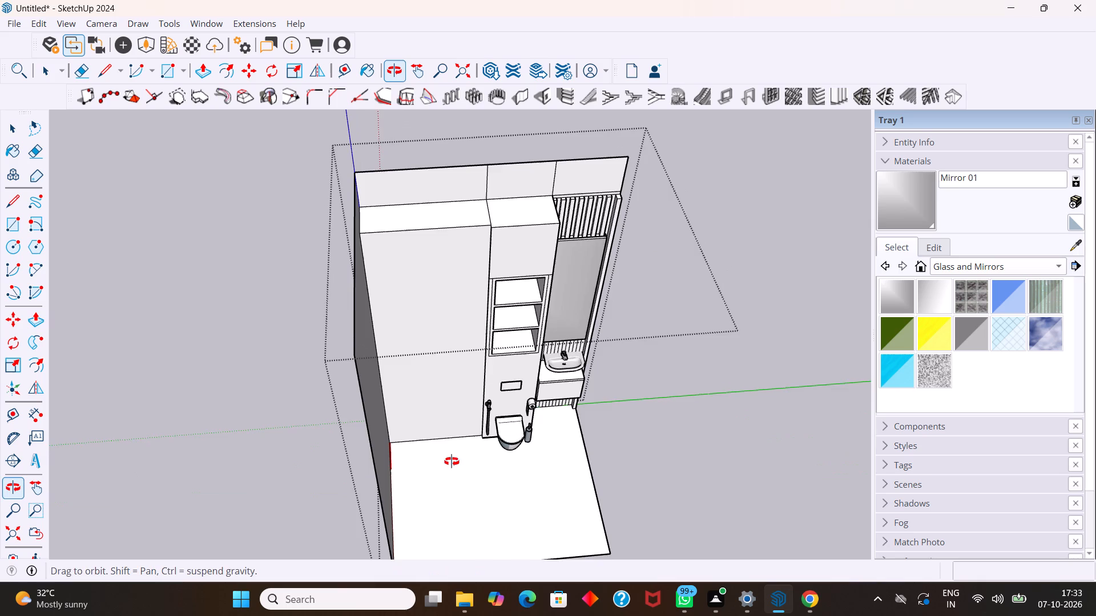
middle_click_drag(452, 461, 452, 449)
scroll(458, 279, "up", 4)
middle_click_drag(464, 244, 501, 411)
scroll(489, 378, "up", 2)
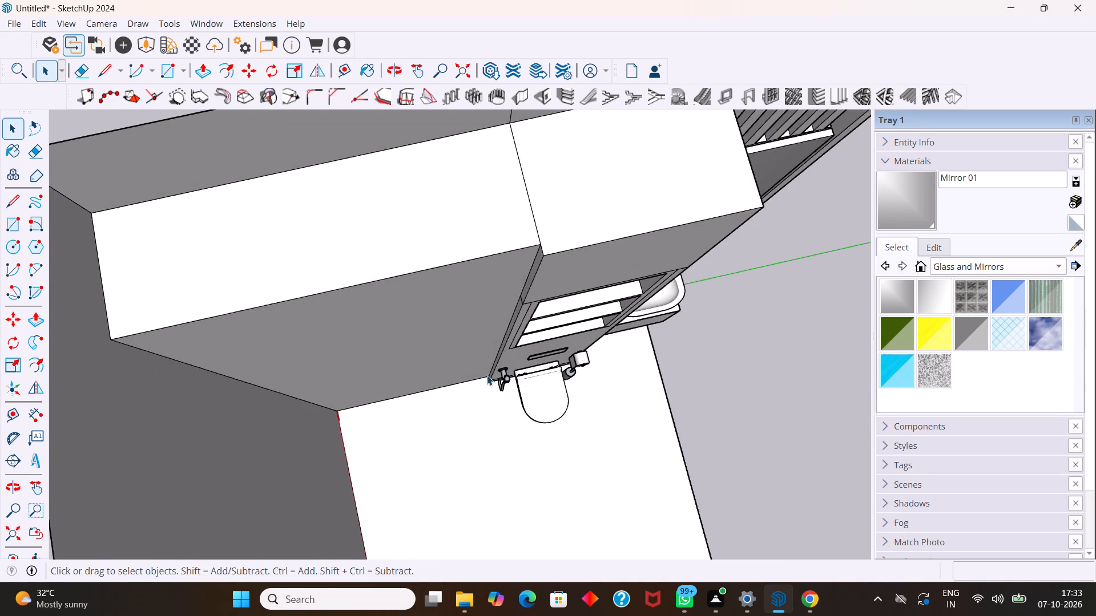
scroll(487, 375, "up", 5)
middle_click_drag(486, 357, 509, 364)
scroll(506, 364, "up", 1)
key("e")
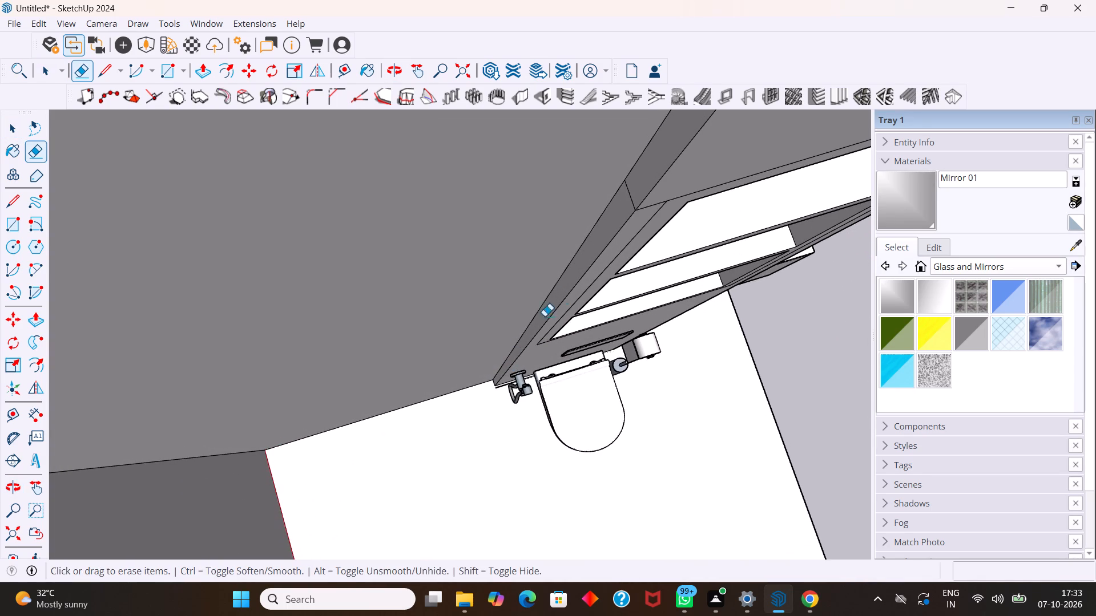
scroll(603, 254, "up", 4)
left_click_drag(655, 153, 640, 179)
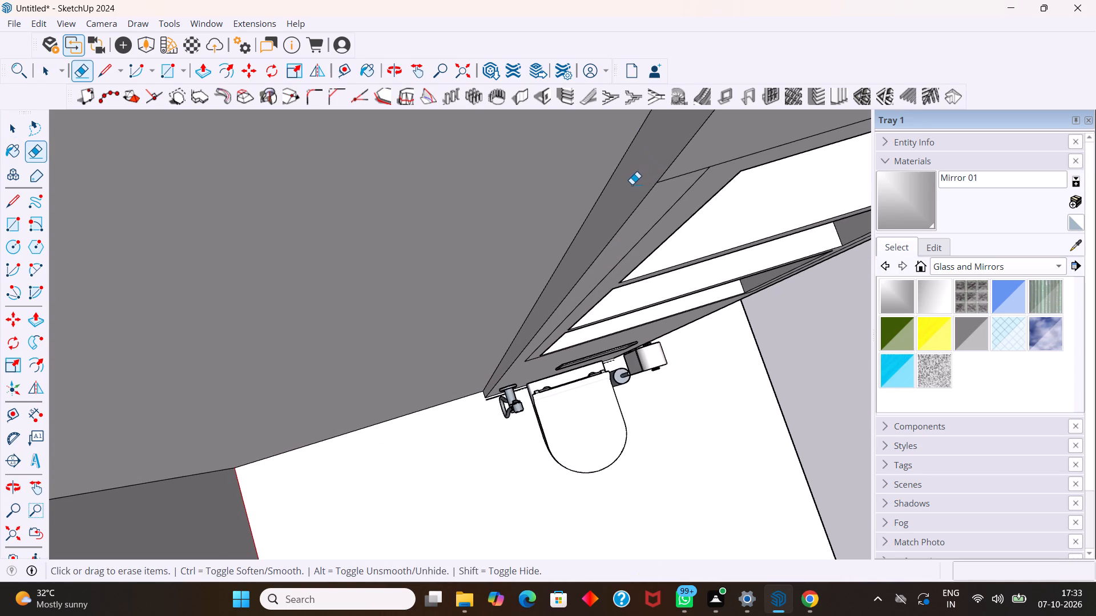
key("space")
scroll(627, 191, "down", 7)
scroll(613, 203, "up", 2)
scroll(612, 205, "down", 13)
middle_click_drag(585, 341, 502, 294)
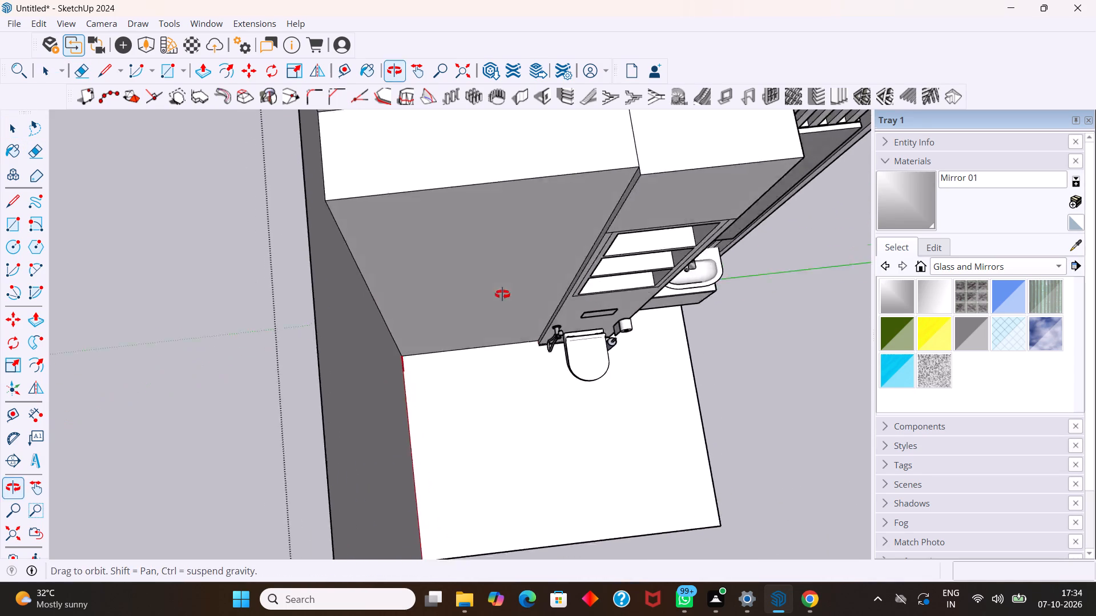
Examine the built-out wall section, its top ledge and the adjoining shelf unit from above and from the front.
middle_click_drag(502, 294, 497, 286)
scroll(486, 275, "down", 6)
middle_click_drag(506, 327, 483, 220)
scroll(494, 233, "up", 2)
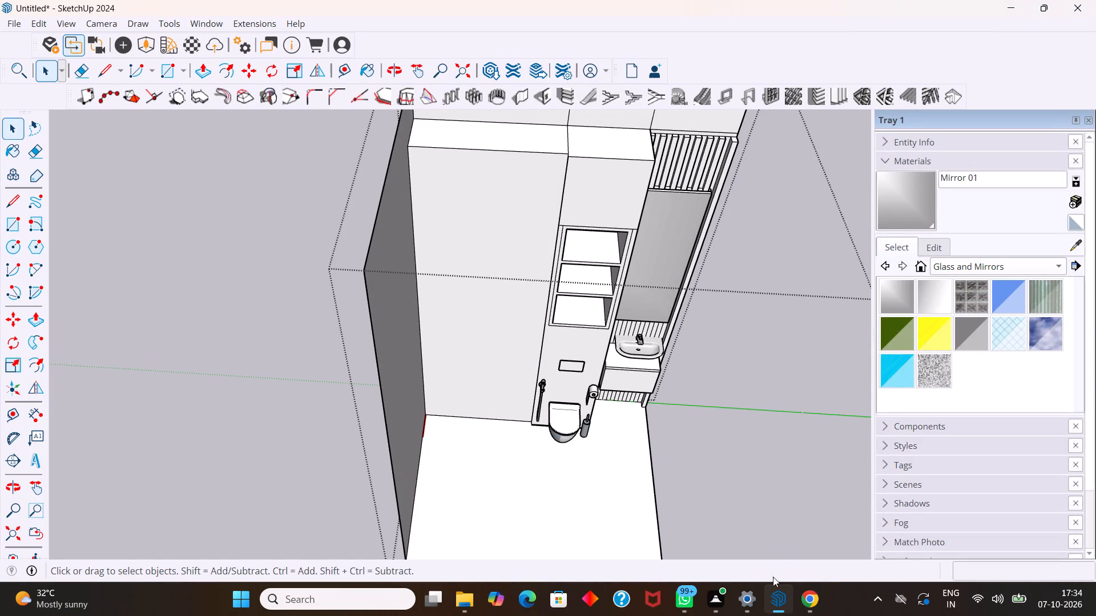
scroll(587, 572, "down", 1)
scroll(547, 456, "down", 1)
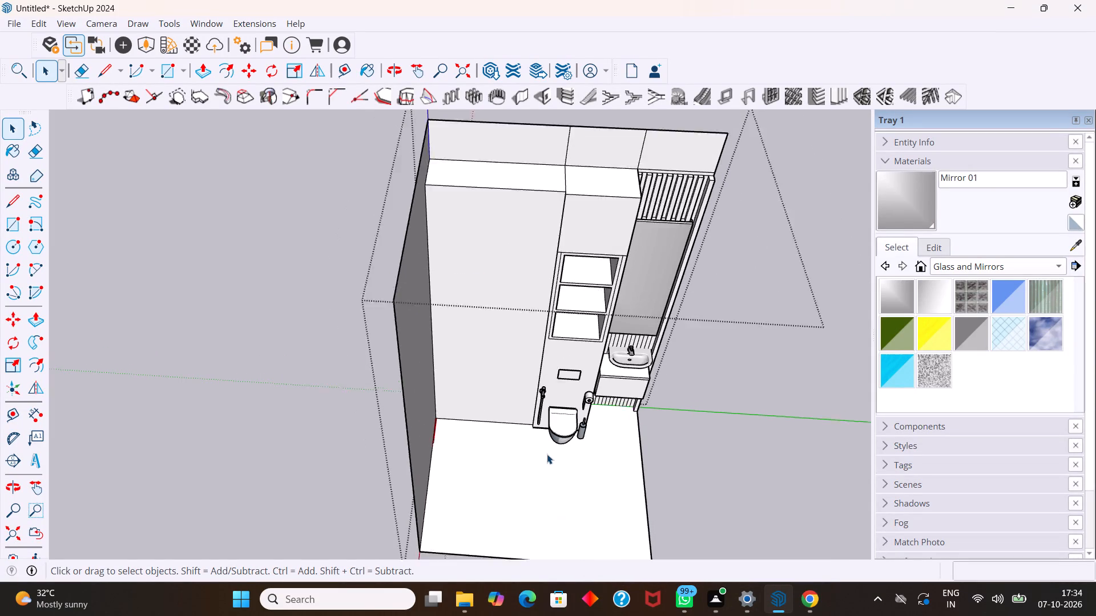
scroll(547, 454, "down", 2)
middle_click_drag(534, 432, 521, 338)
middle_click_drag(513, 350, 526, 347)
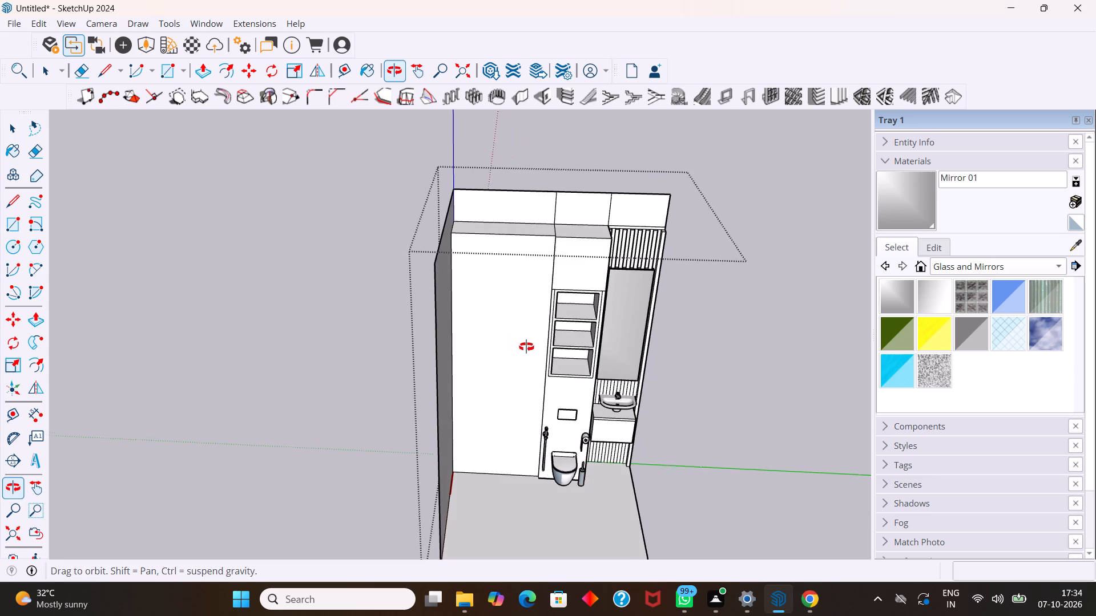
middle_click_drag(526, 347, 528, 346)
middle_click(528, 346)
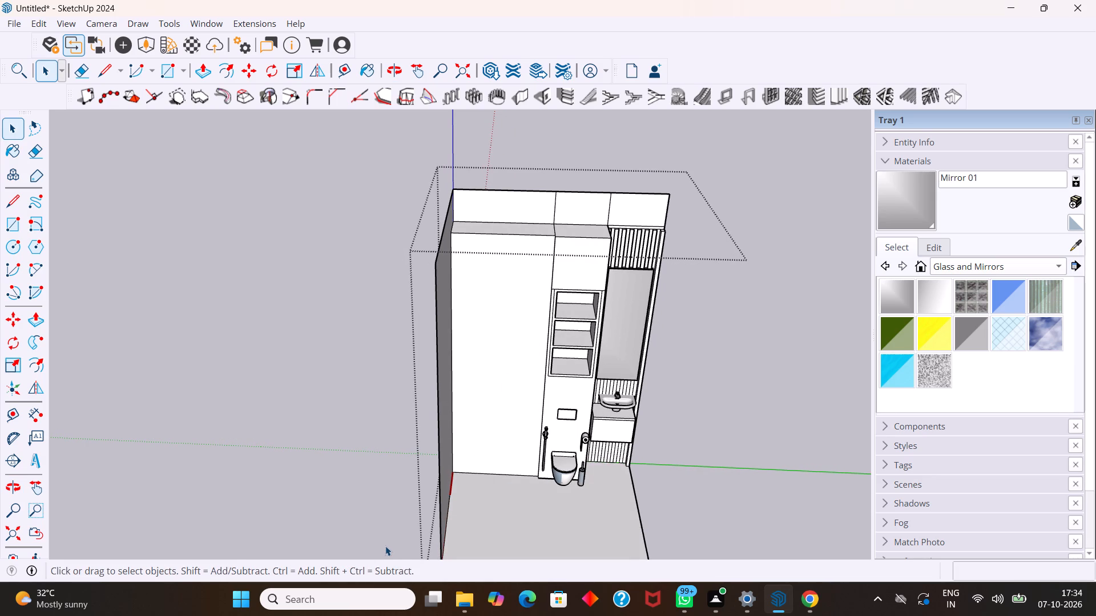
middle_click_drag(465, 453, 502, 429)
scroll(497, 380, "up", 2)
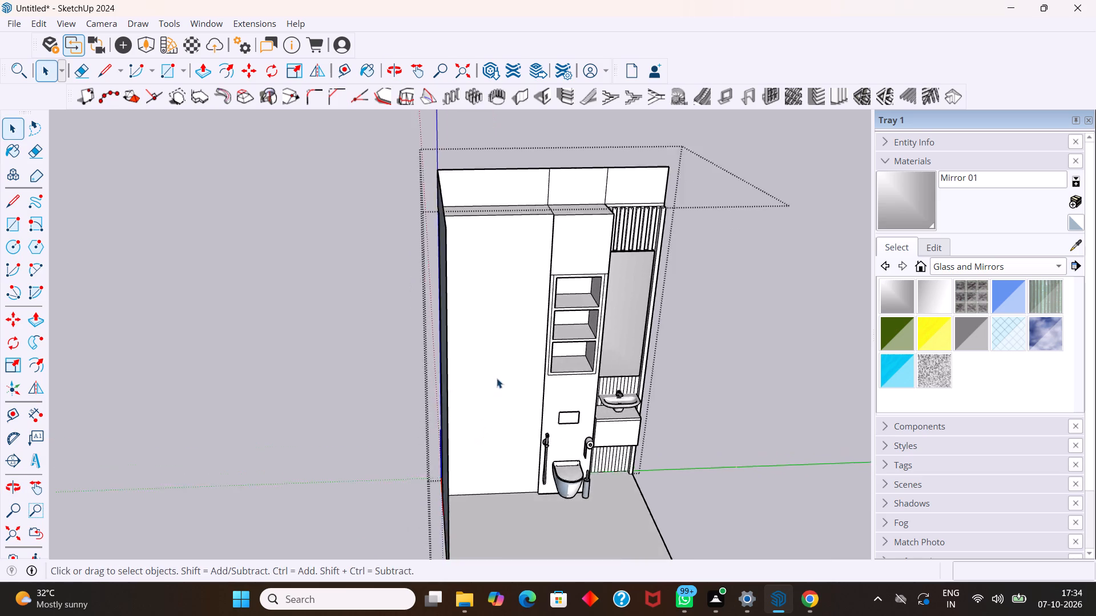
scroll(497, 378, "up", 1)
middle_click_drag(501, 377, 463, 366)
scroll(460, 361, "down", 6)
middle_click_drag(469, 362, 483, 434)
scroll(477, 375, "up", 4)
middle_click_drag(490, 347, 498, 396)
scroll(510, 328, "up", 3)
scroll(504, 322, "down", 4)
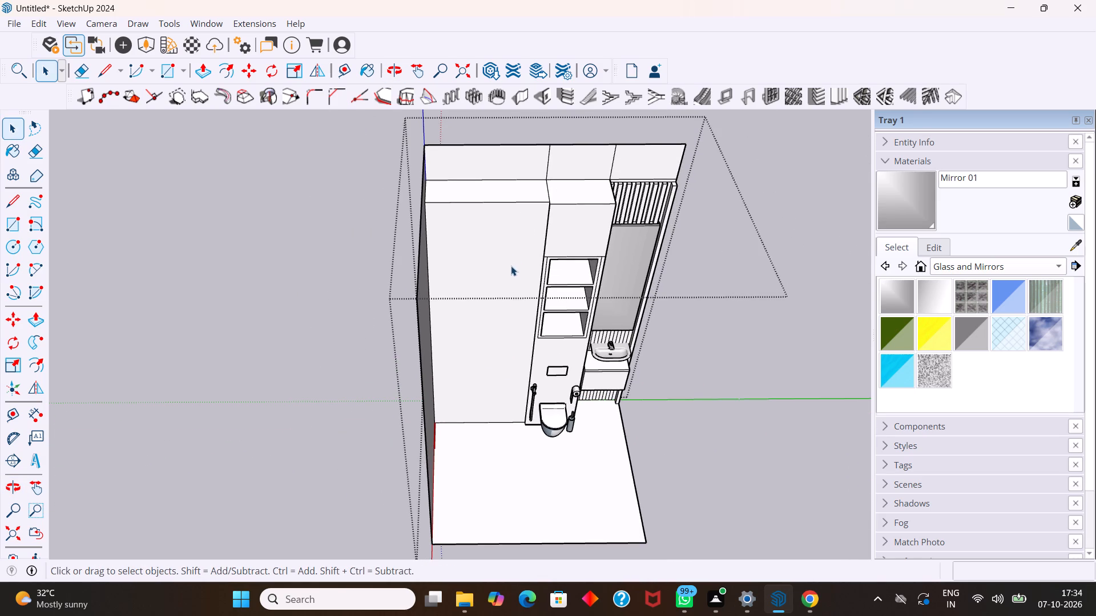
scroll(510, 265, "up", 4)
middle_click_drag(509, 258, 533, 383)
middle_click_drag(527, 297, 553, 319)
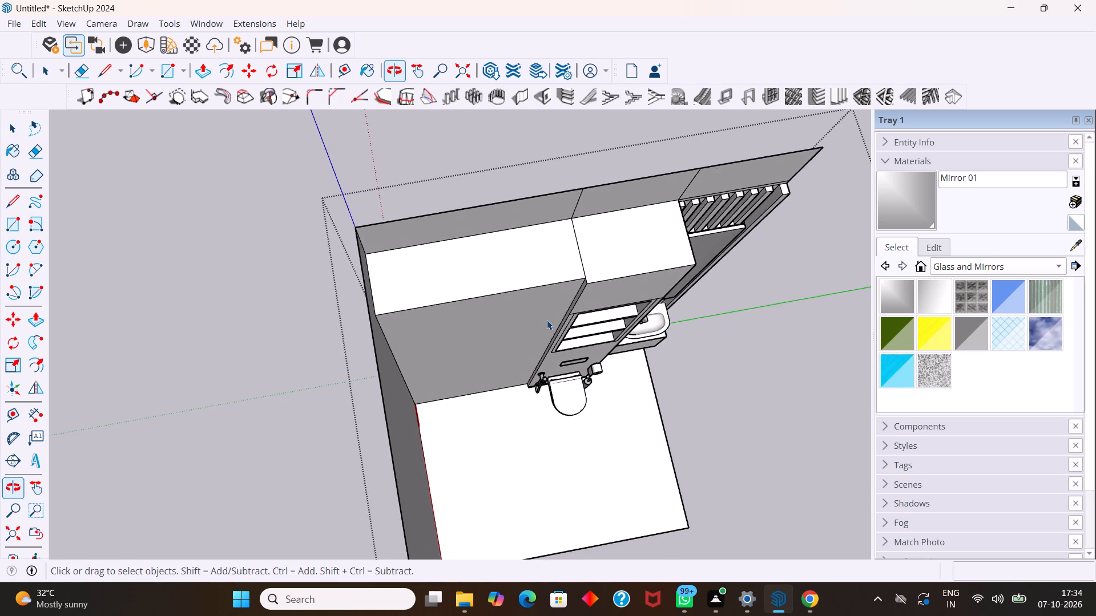
scroll(540, 319, "up", 3)
middle_click(538, 316)
scroll(527, 296, "up", 1)
middle_click_drag(531, 303, 537, 307)
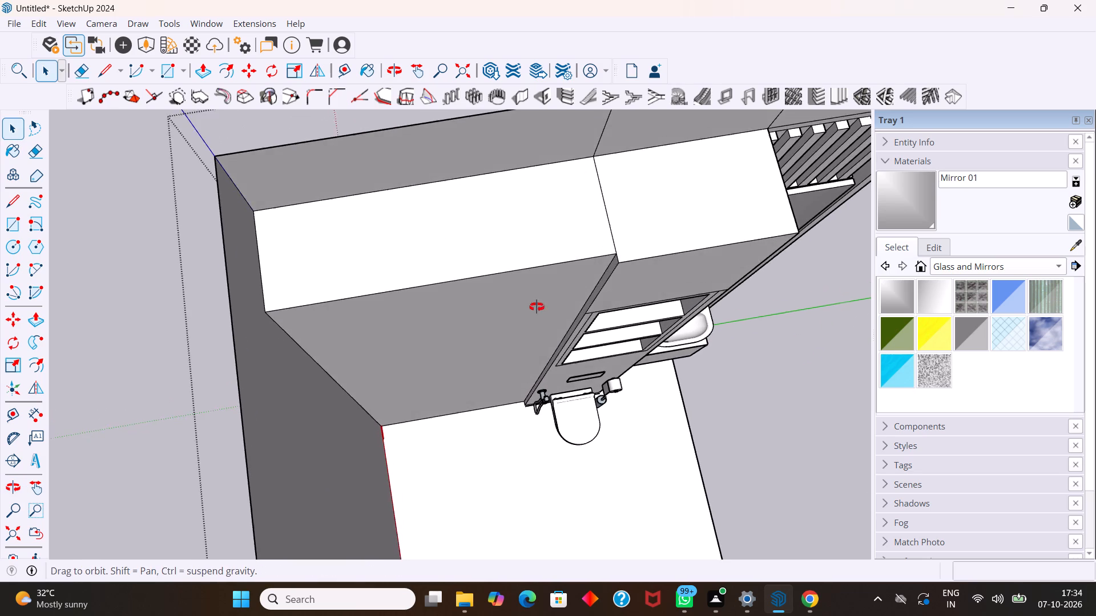
middle_click_drag(537, 307, 555, 290)
scroll(539, 284, "down", 5)
middle_click_drag(507, 437, 447, 348)
scroll(446, 335, "up", 2)
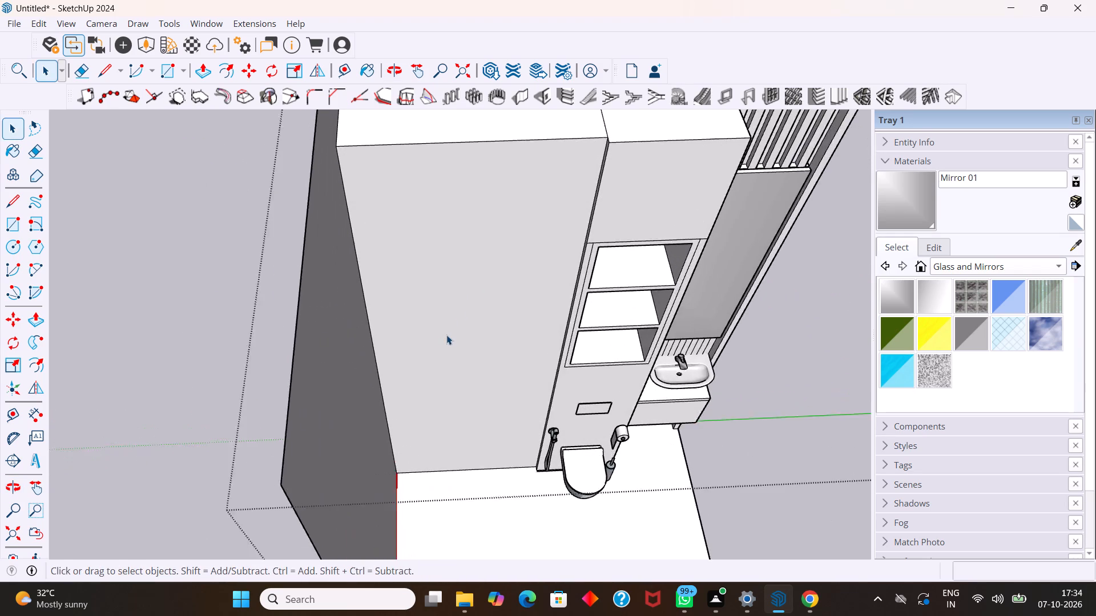
middle_click_drag(446, 335, 517, 415)
scroll(535, 368, "down", 4)
middle_click_drag(535, 368, 462, 344)
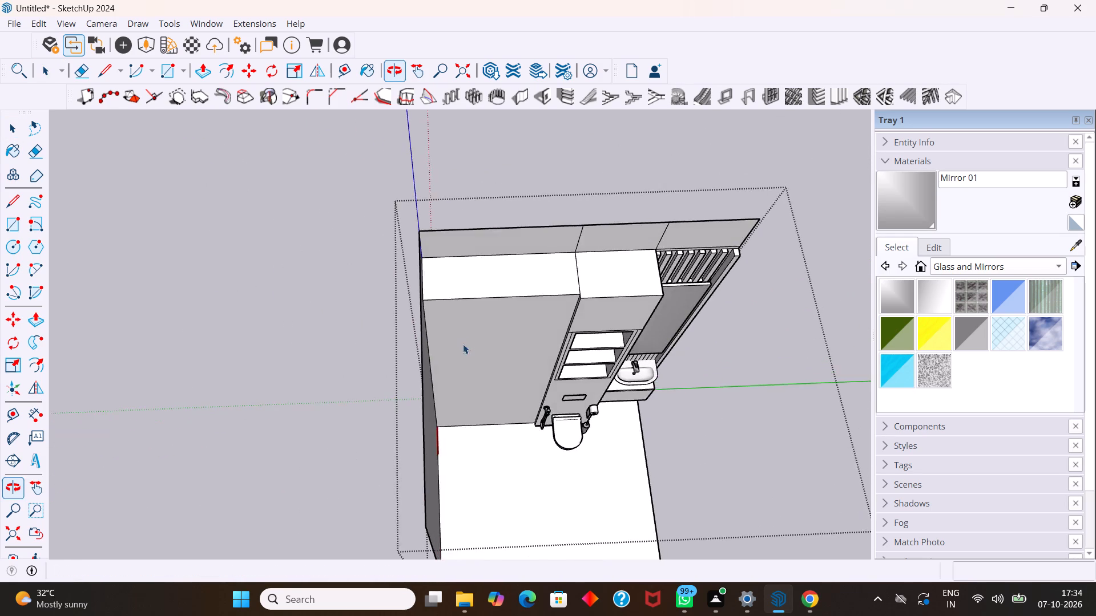
scroll(466, 341, "up", 3)
scroll(468, 341, "down", 1)
middle_click_drag(470, 342, 489, 376)
scroll(494, 347, "up", 3)
middle_click_drag(499, 342, 520, 331)
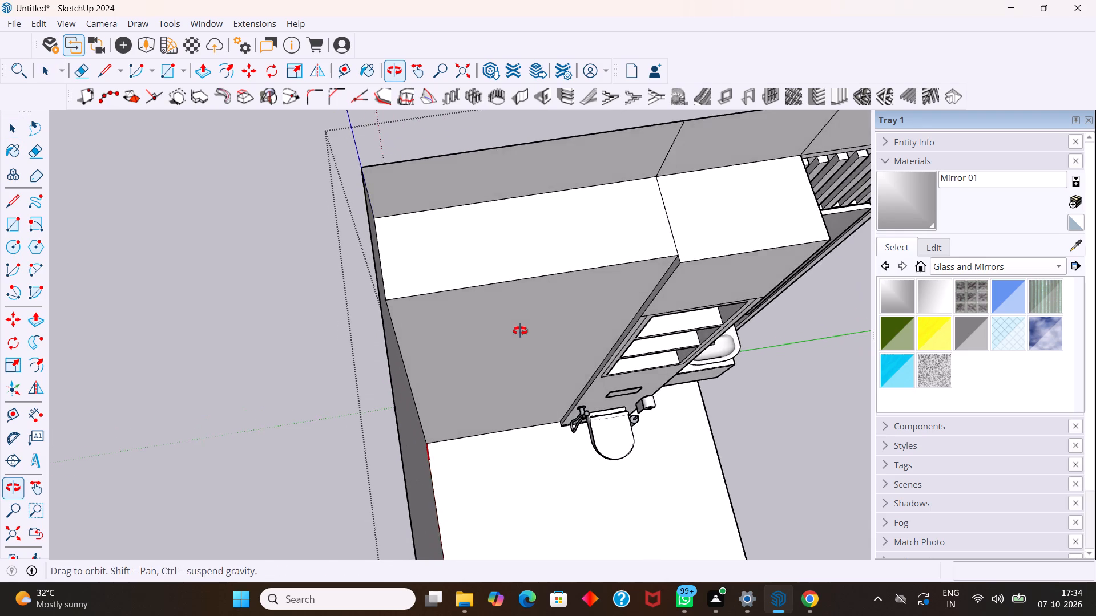
middle_click_drag(520, 331, 525, 331)
scroll(526, 333, "up", 3)
middle_click_drag(521, 333, 480, 371)
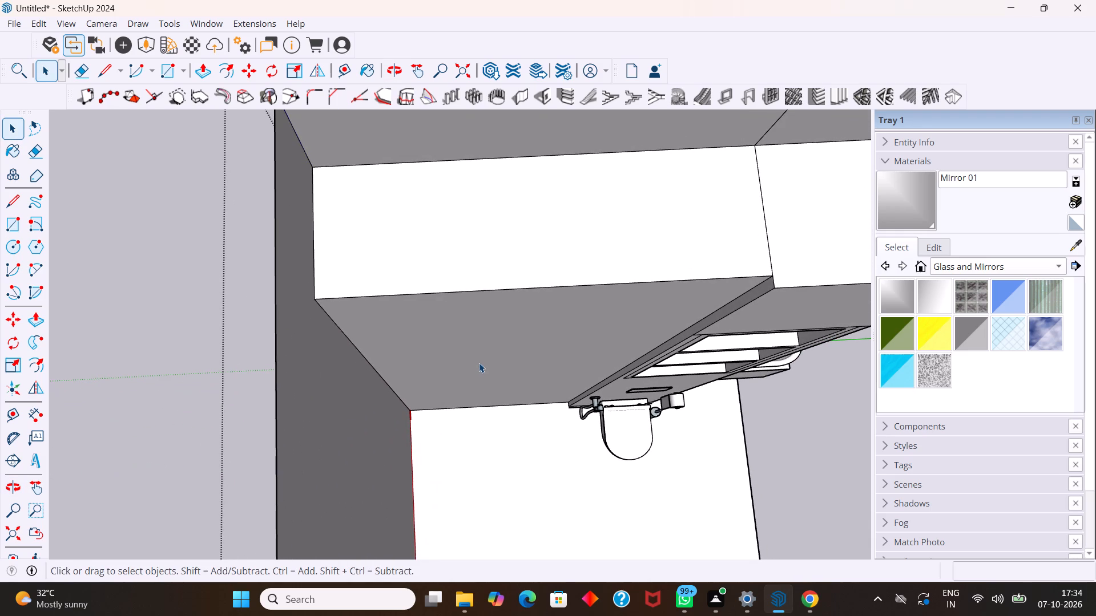
scroll(480, 357, "down", 4)
middle_click_drag(493, 365, 505, 330)
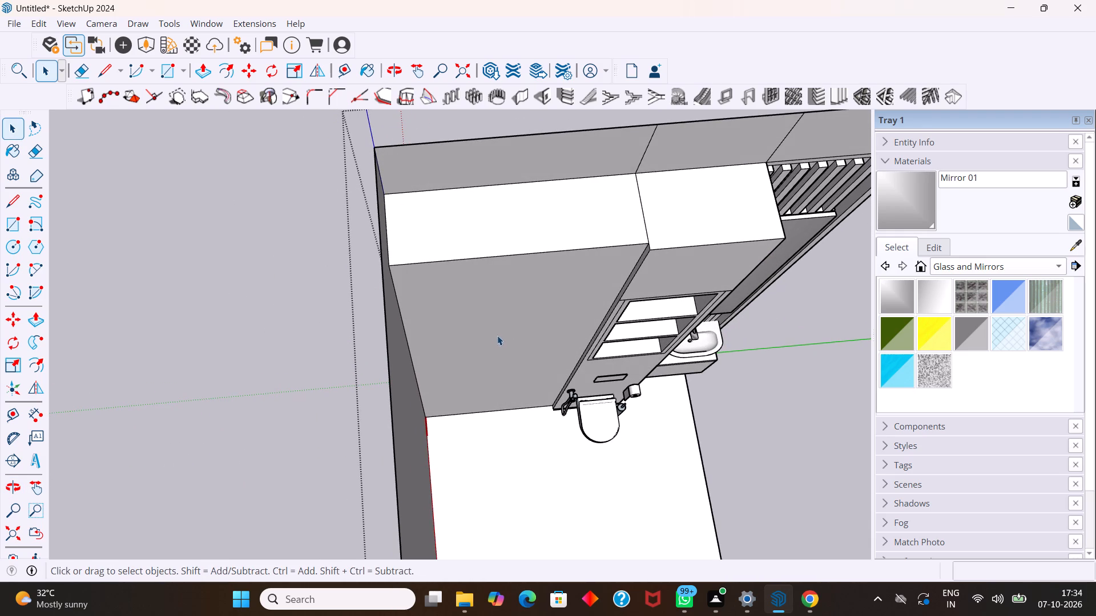
middle_click_drag(488, 326, 470, 310)
middle_click_drag(469, 311, 465, 366)
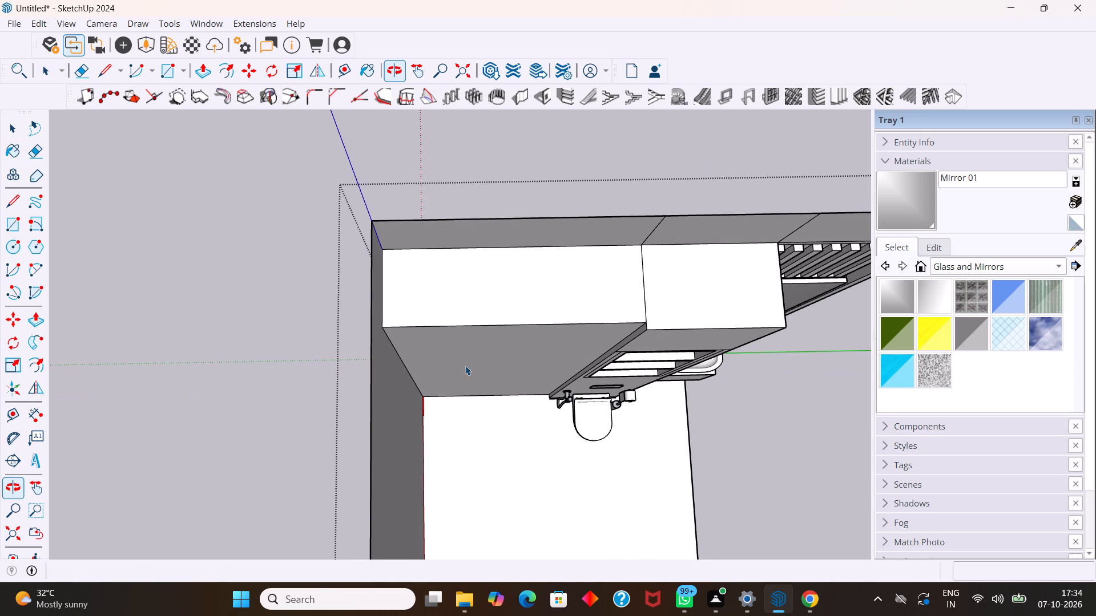
middle_click_drag(469, 360, 463, 346)
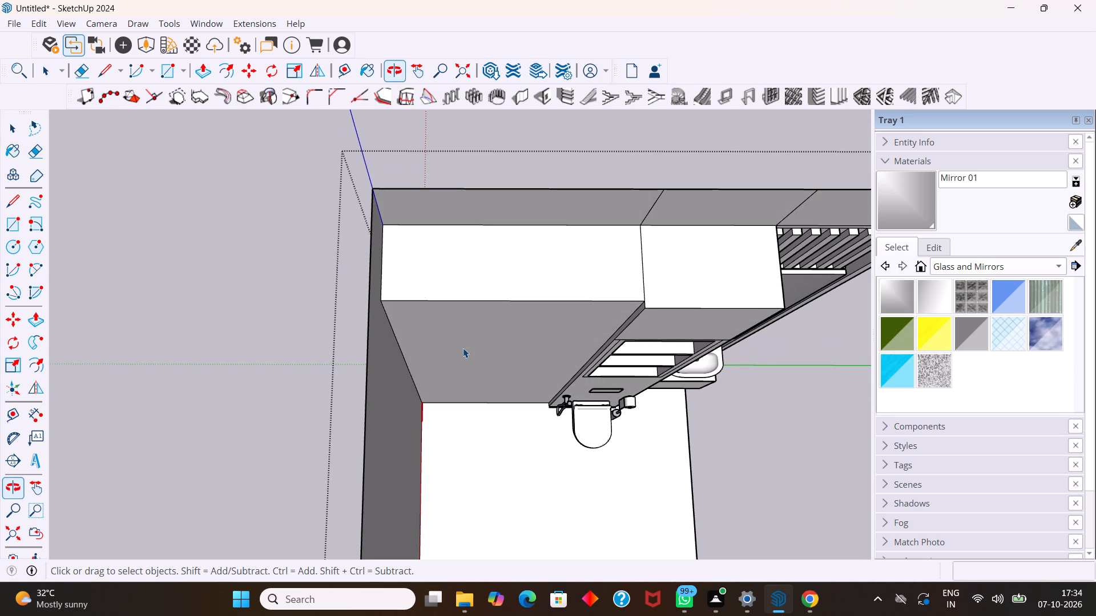
middle_click_drag(463, 347, 463, 333)
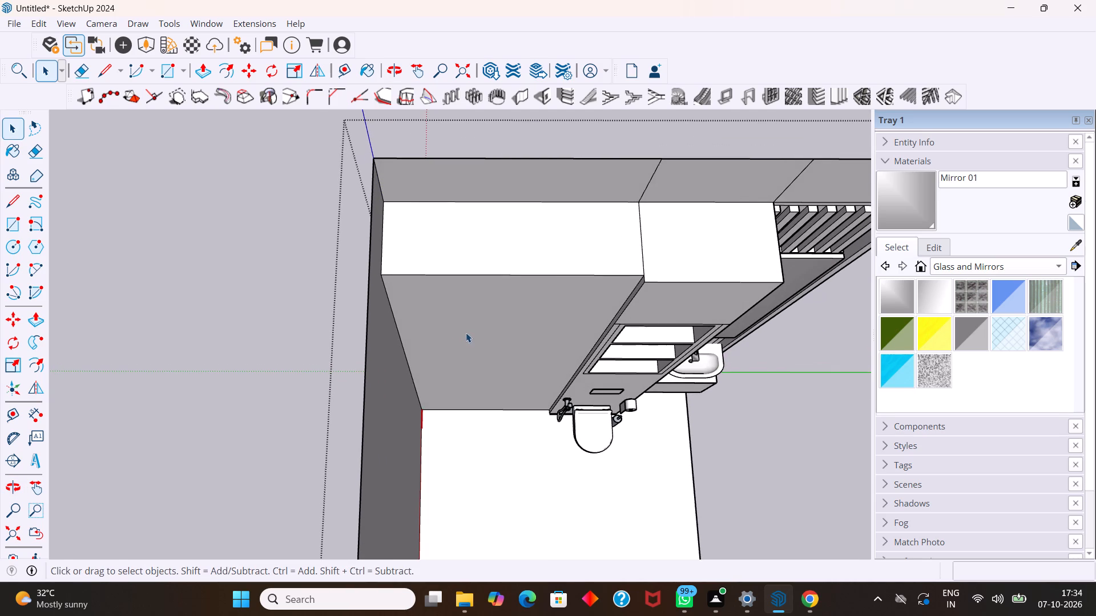
scroll(478, 347, "up", 2)
middle_click_drag(477, 345, 481, 379)
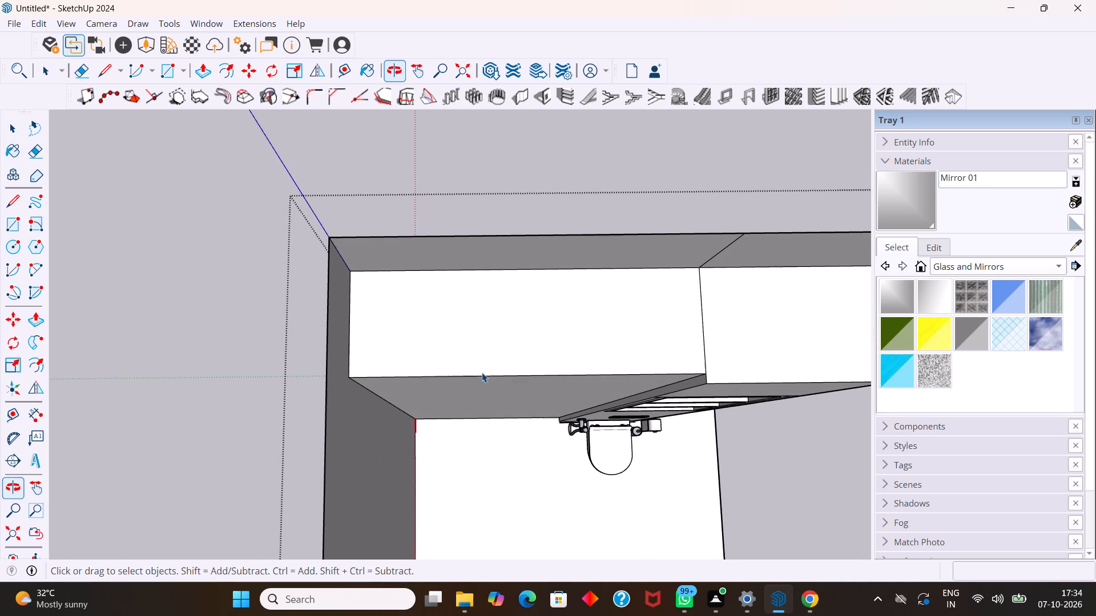
middle_click_drag(483, 378, 478, 351)
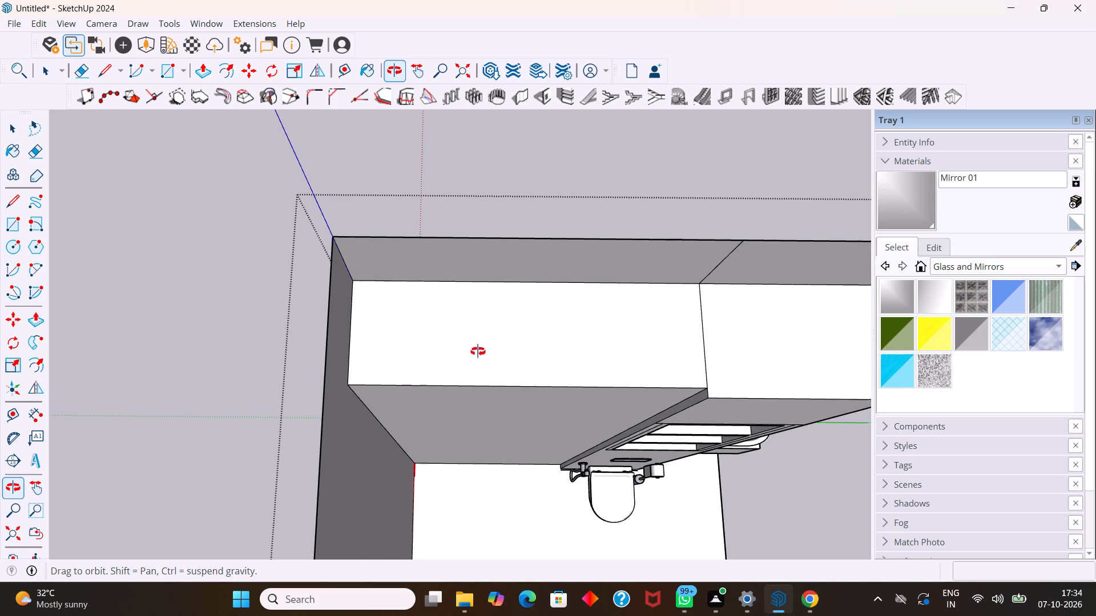
middle_click_drag(478, 351, 477, 352)
scroll(481, 364, "down", 3)
scroll(489, 419, "down", 4)
middle_click_drag(487, 429, 483, 383)
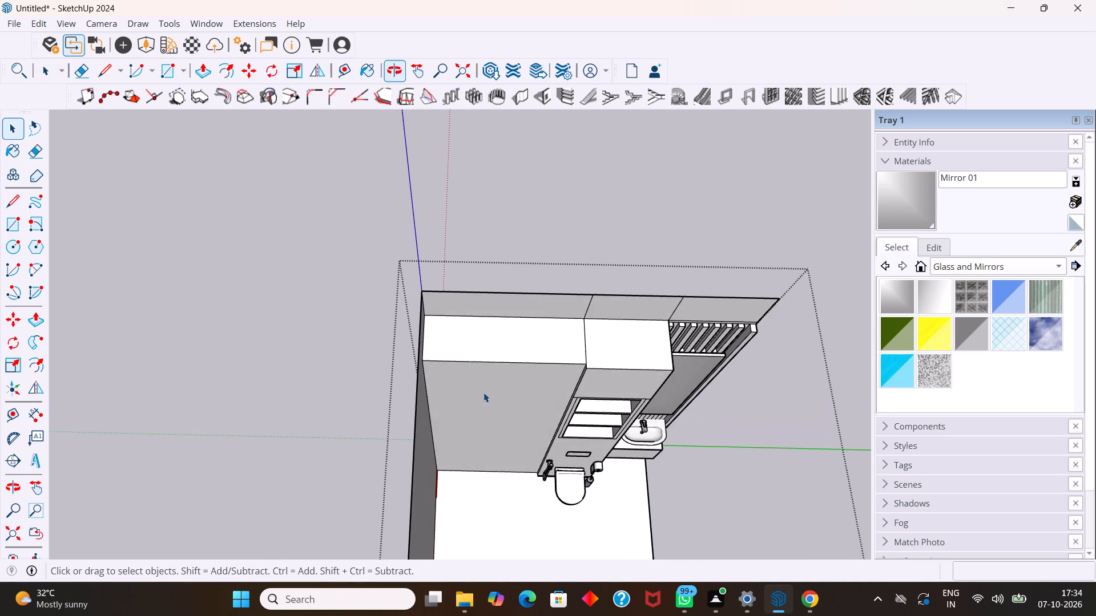
scroll(482, 392, "up", 3)
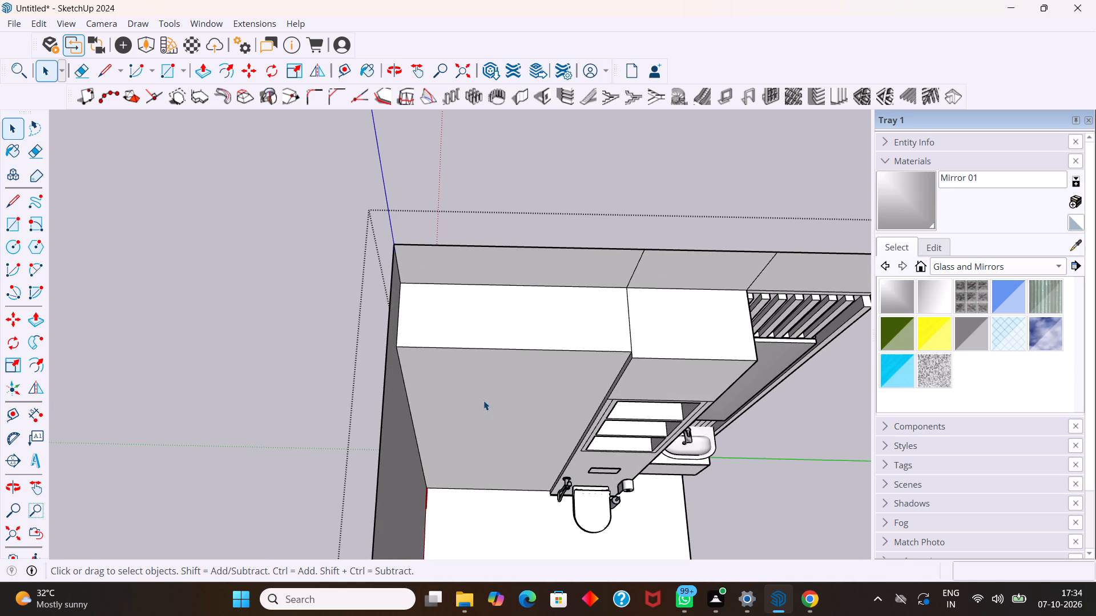
middle_click_drag(486, 407, 522, 452)
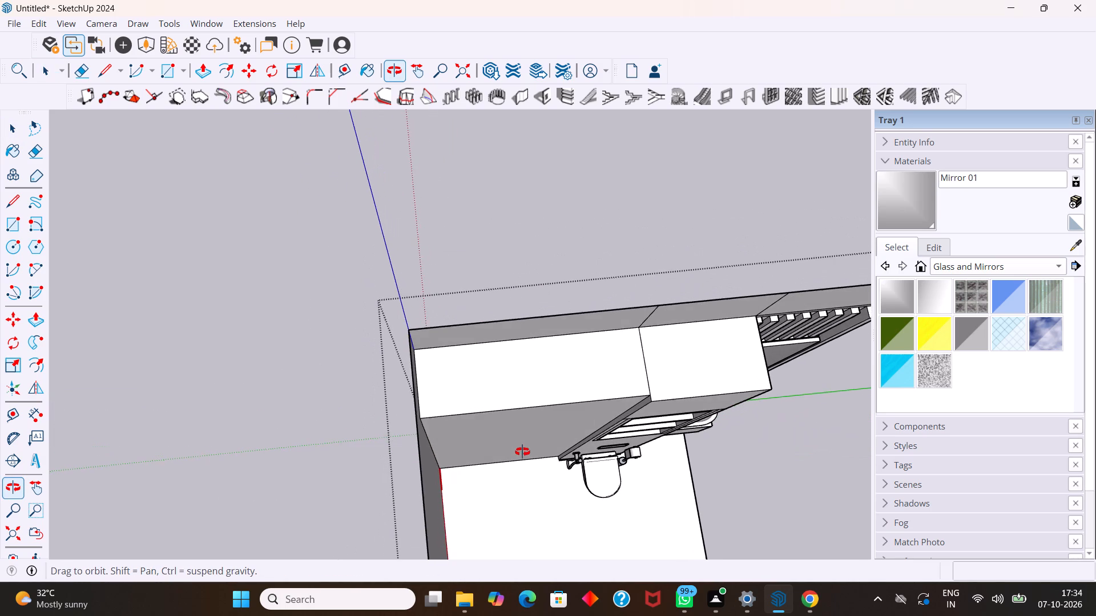
middle_click_drag(522, 452, 522, 453)
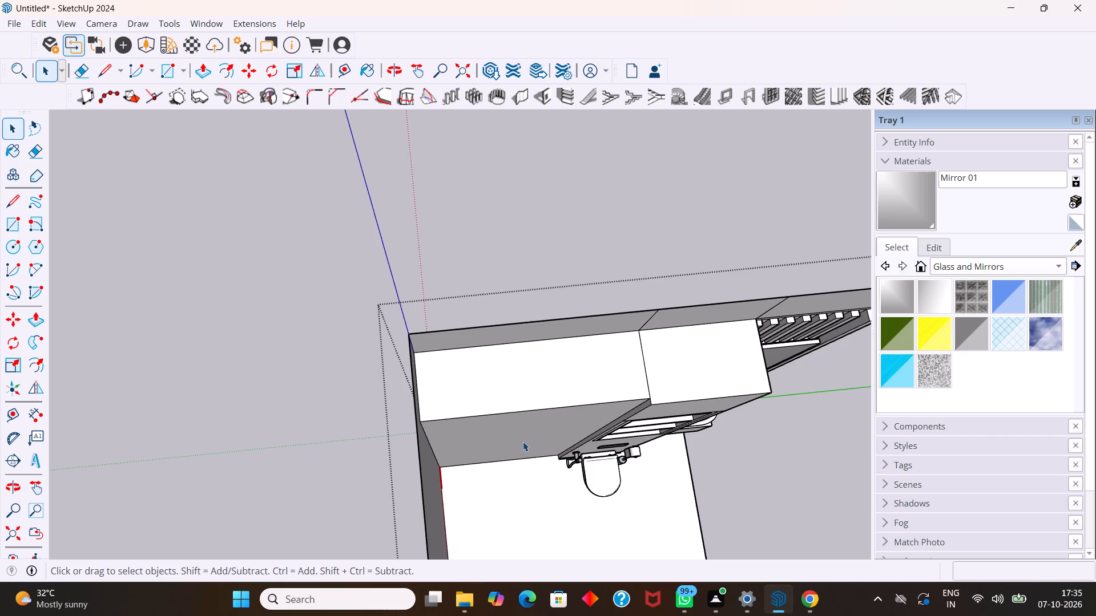
middle_click_drag(526, 449, 496, 441)
scroll(497, 437, "up", 3)
middle_click_drag(498, 425, 502, 436)
scroll(501, 435, "up", 2)
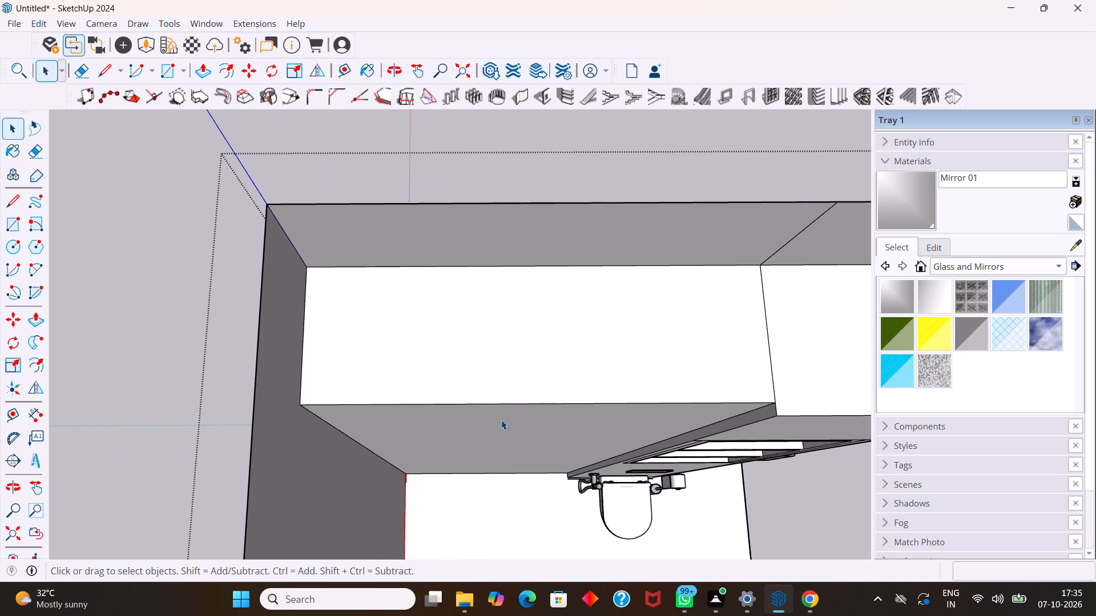
scroll(502, 416, "up", 3)
middle_click_drag(505, 418, 486, 399)
scroll(486, 398, "down", 6)
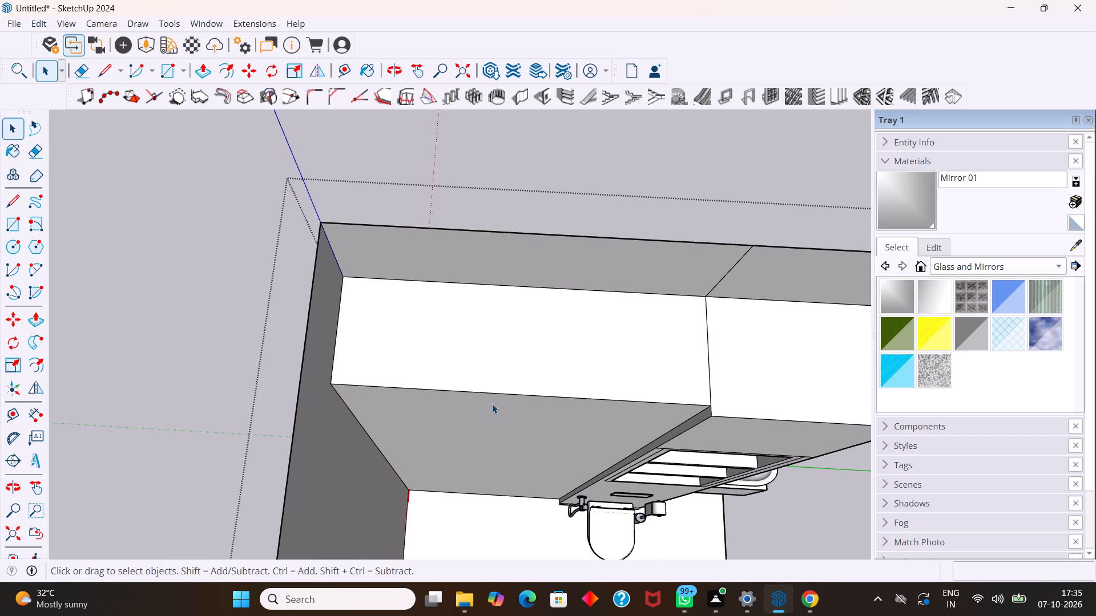
scroll(517, 456, "up", 2)
middle_click_drag(518, 453, 518, 481)
scroll(516, 469, "down", 8)
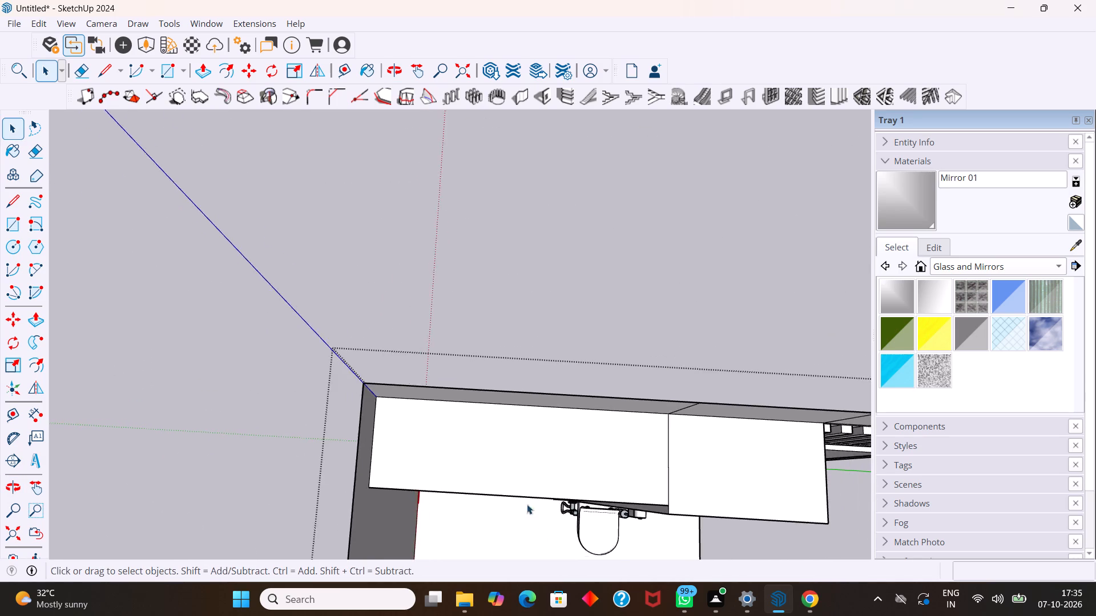
middle_click_drag(533, 521, 542, 462)
scroll(541, 477, "up", 4)
middle_click_drag(539, 477, 539, 458)
scroll(538, 452, "down", 5)
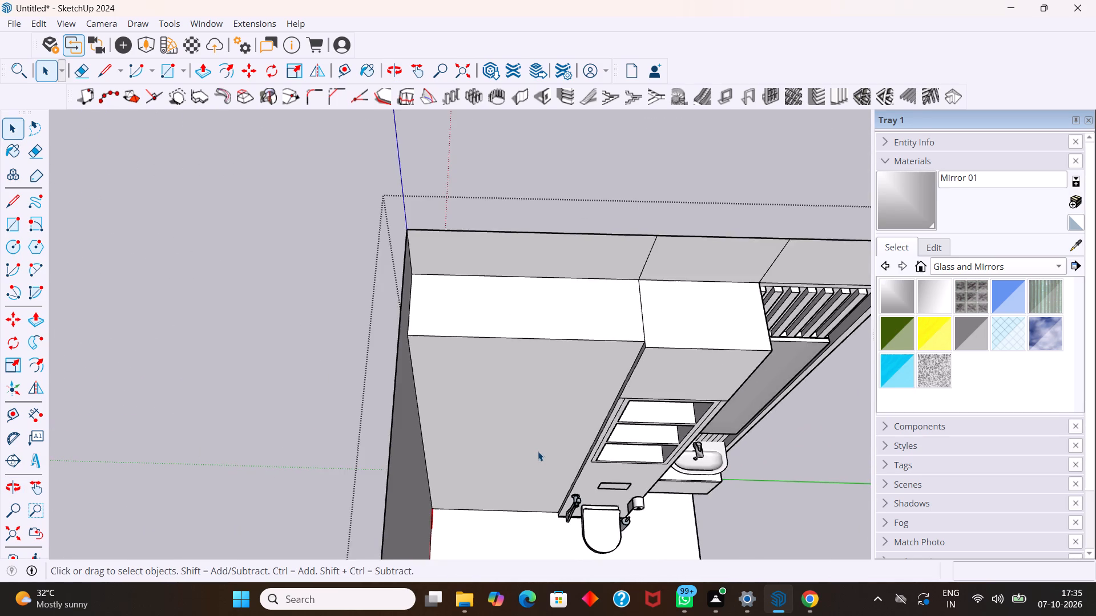
scroll(537, 456, "down", 1)
scroll(530, 481, "up", 2)
middle_click_drag(529, 482, 532, 488)
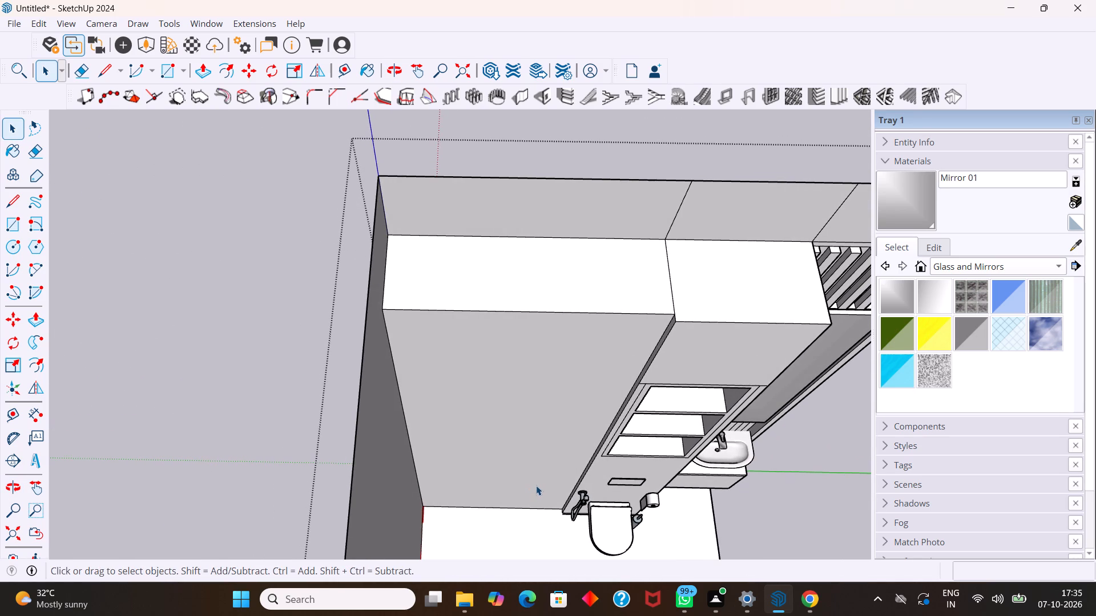
middle_click_drag(536, 483, 542, 497)
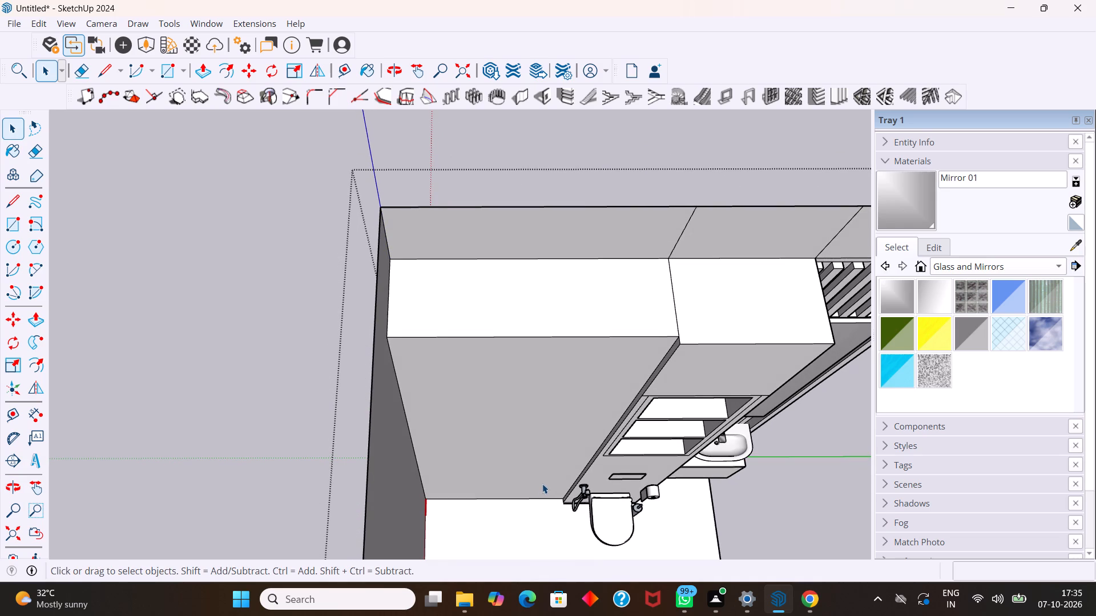
middle_click_drag(566, 487, 567, 399)
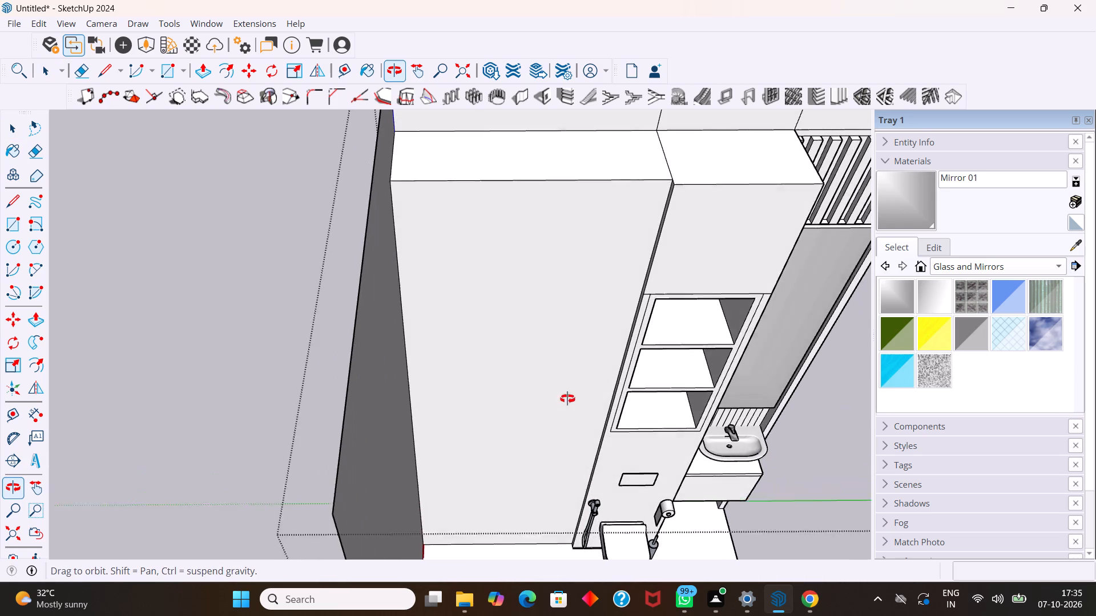
middle_click_drag(567, 399, 565, 393)
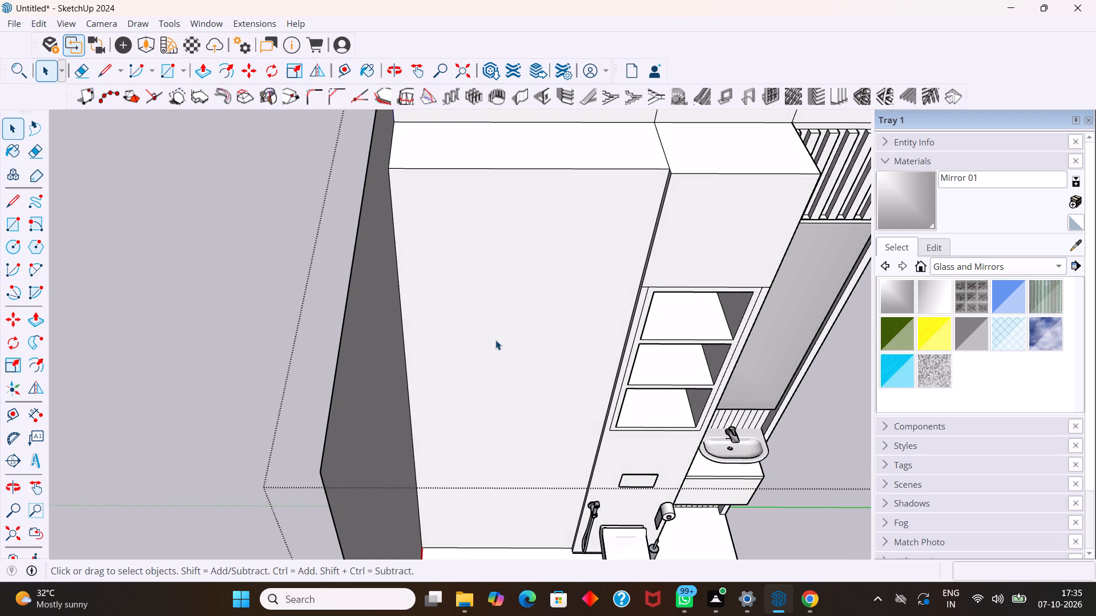
Draw an upright rectangle about 1' 3" wide and 3' 7" high on the built-out wall section beside the shelf unit.
key("r")
middle_click_drag(492, 335, 454, 288)
scroll(452, 286, "down", 7)
middle_click_drag(458, 318, 464, 229)
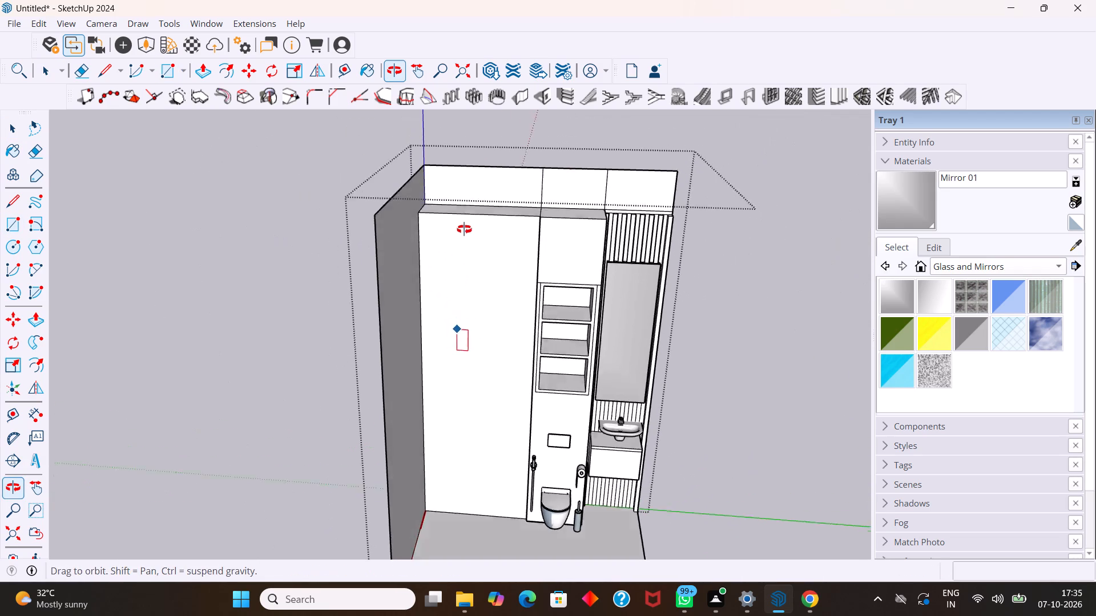
middle_click_drag(464, 229, 469, 225)
left_click(450, 270)
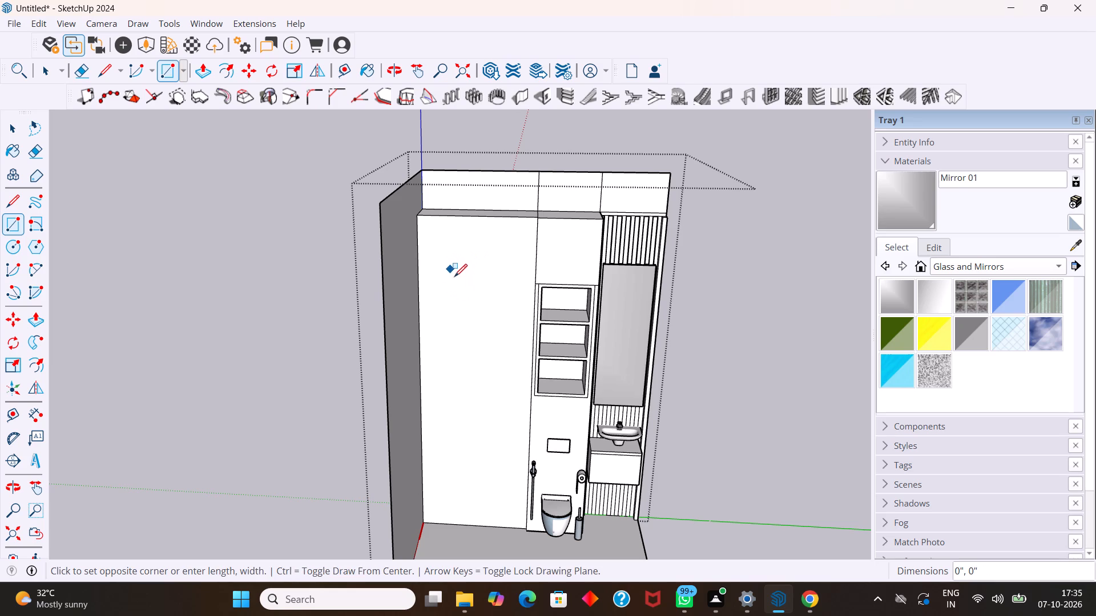
left_click(497, 400)
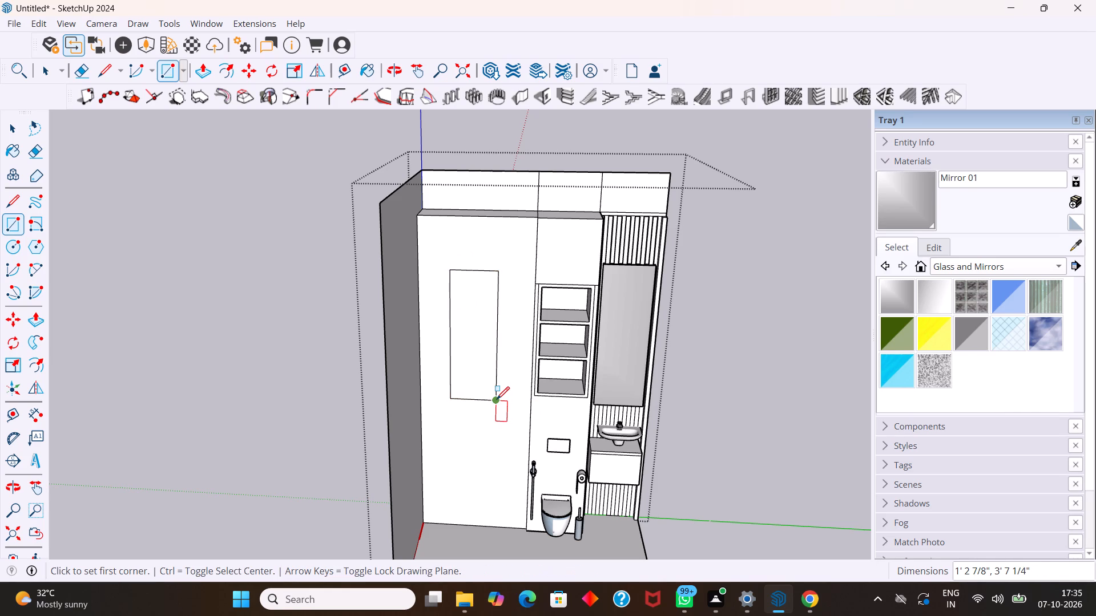
Offset the outline of the upright rectangle on the built-out wall 1" inward to form a frame.
key("space")
left_click(477, 369)
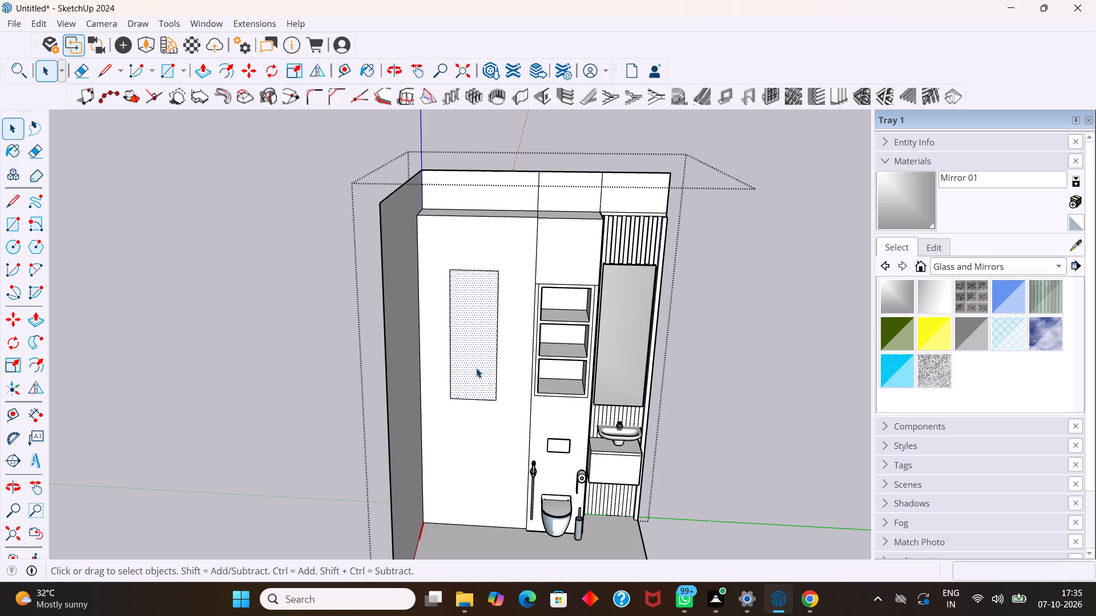
key("f")
left_click_drag(478, 371, 482, 374)
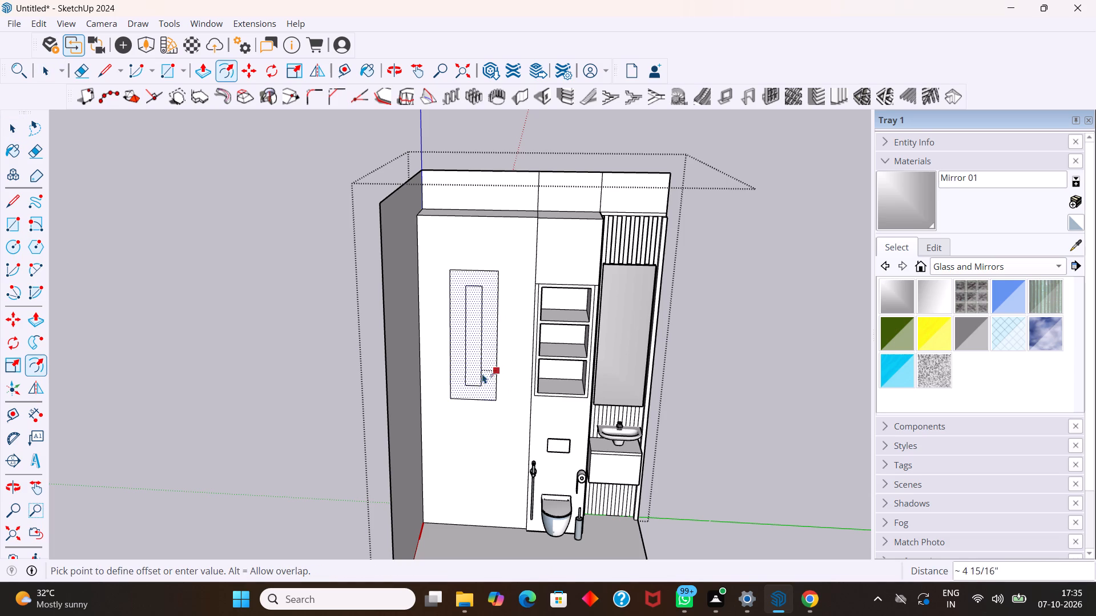
left_click_drag(482, 374, 486, 378)
key("1")
key("Return")
key("space")
Copy the frame's inner top edge down to its inner bottom edge and divide the span into three equal parts.
scroll(461, 355, "up", 2)
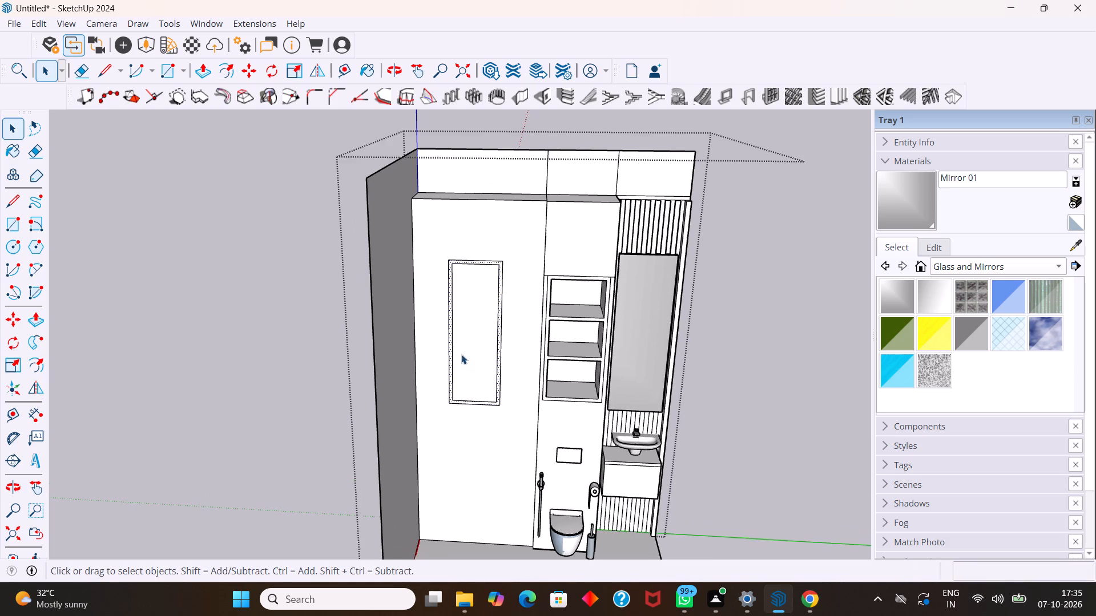
scroll(461, 354, "up", 2)
left_click(477, 230)
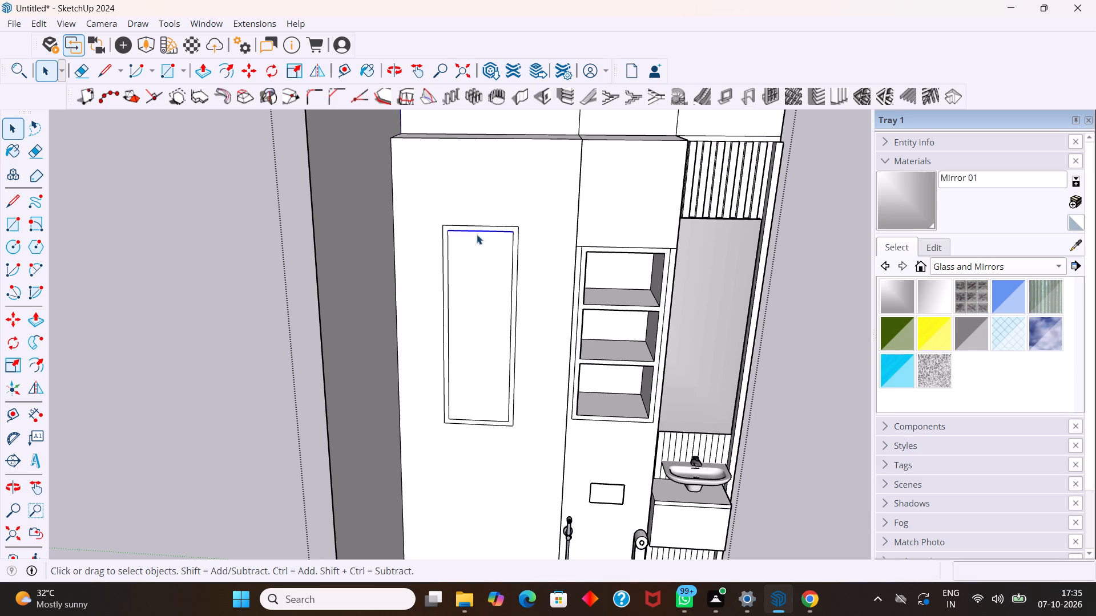
key("m")
left_click(450, 233)
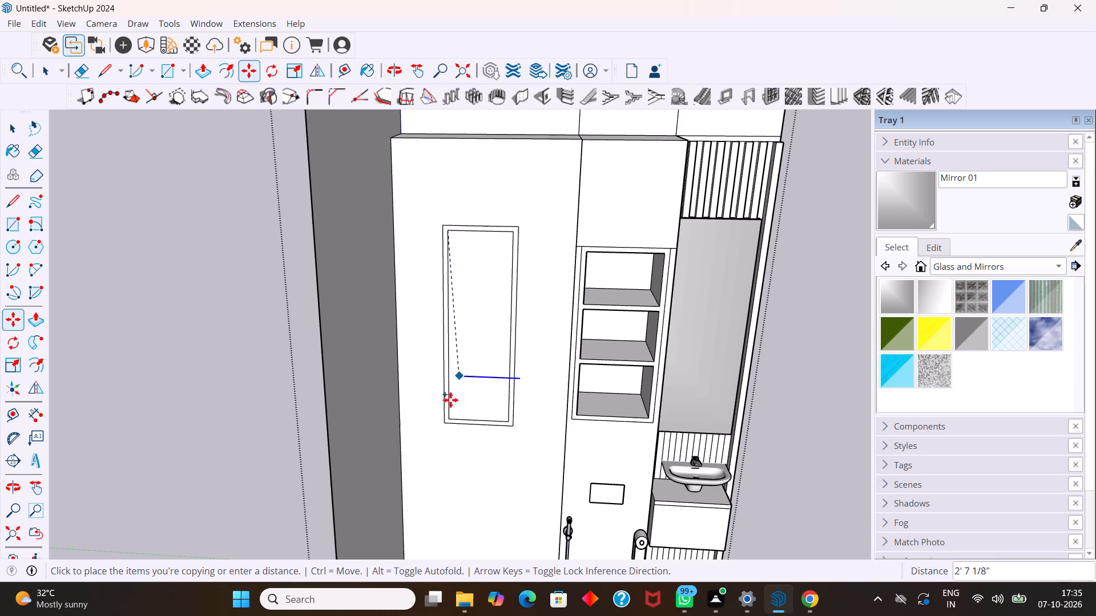
left_click(449, 420)
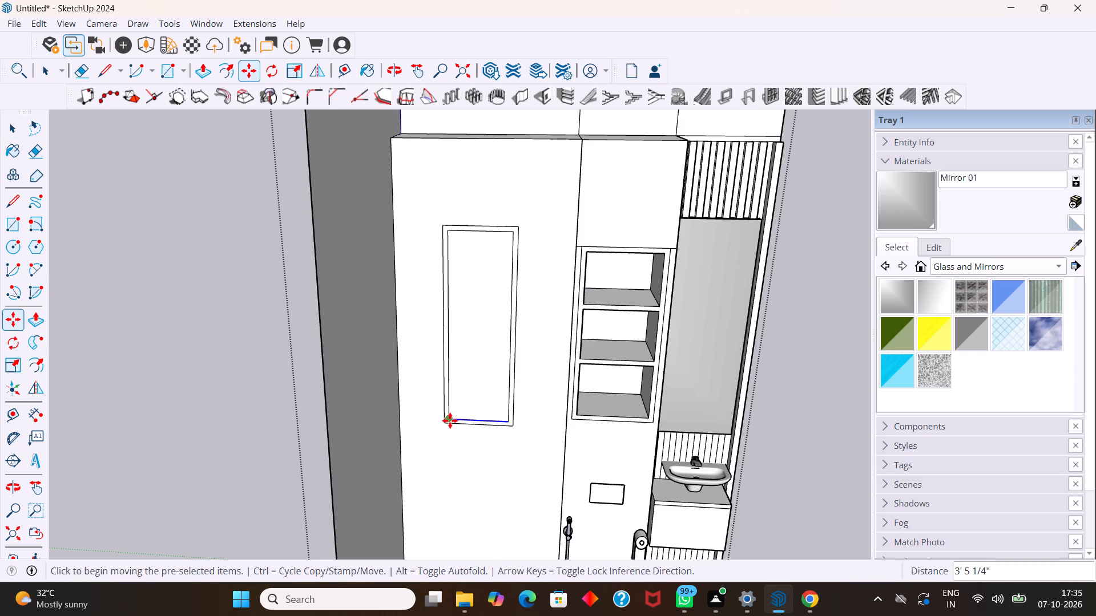
type("/3")
key("Return")
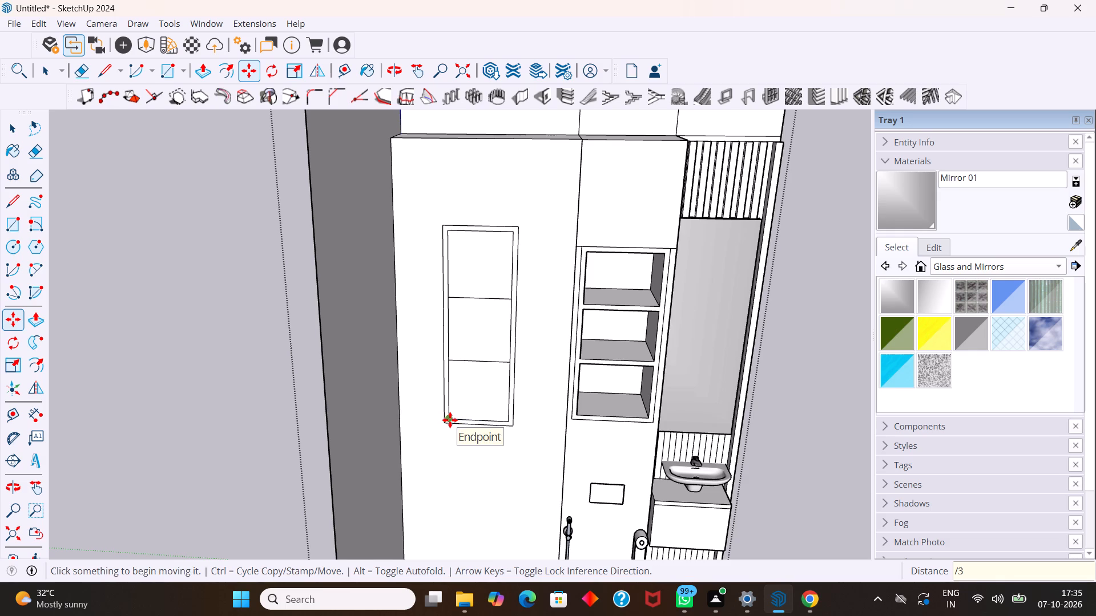
Copy the two horizontal divider lines 1" upward to give the dividers thickness.
key("space")
left_click(487, 361)
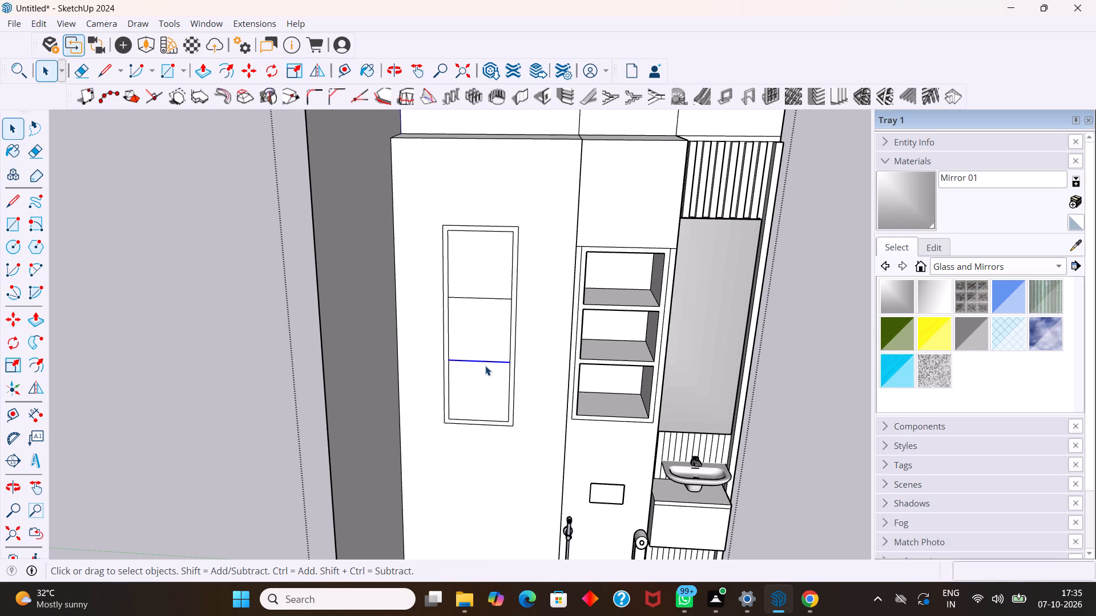
left_click(468, 297, "ctrl")
key("m")
left_click(507, 362)
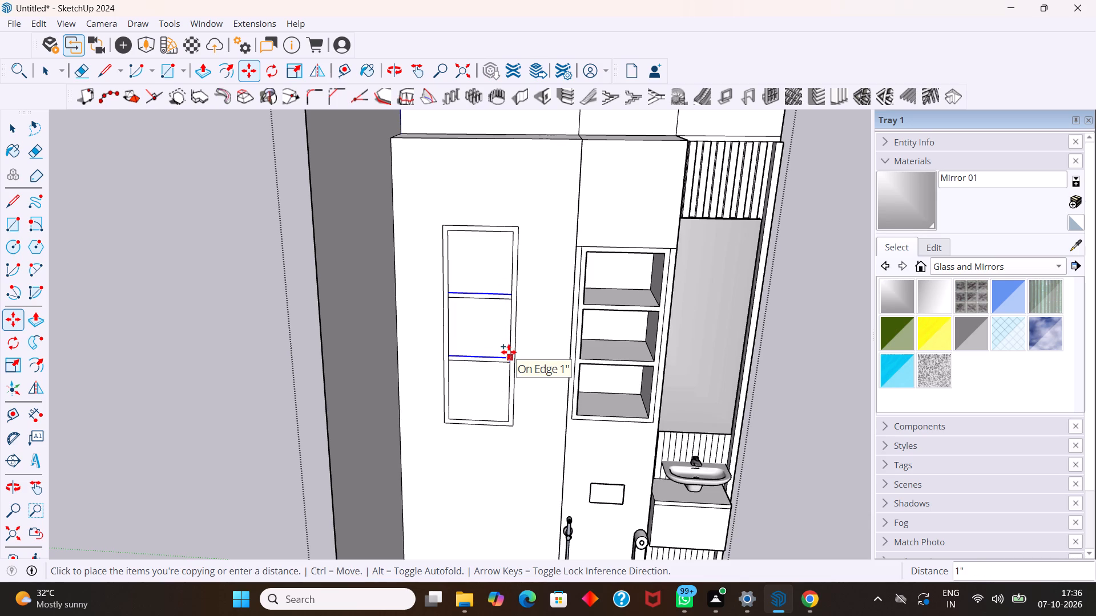
key("1")
key("Return")
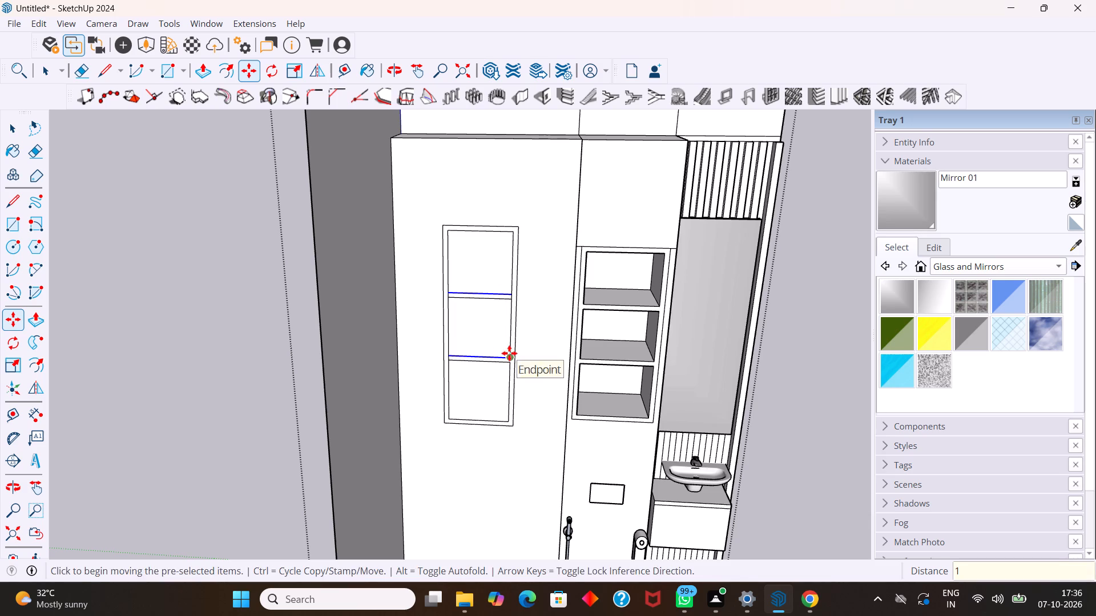
key("space")
Erase the four short vertical edge segments at the ends of both dividers so they merge with the frame.
scroll(506, 351, "up", 3)
key("e")
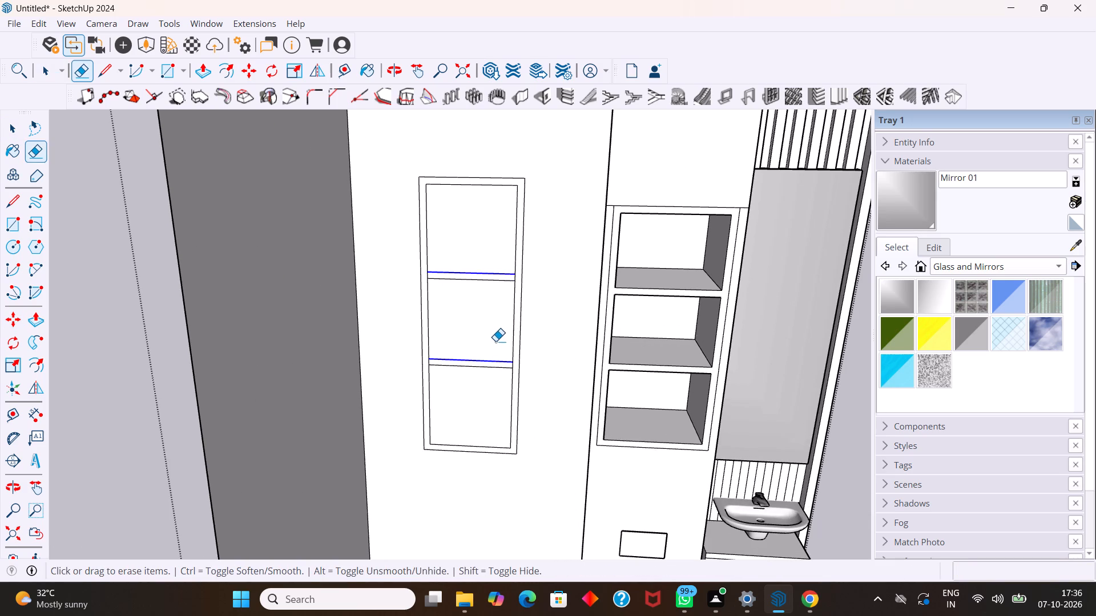
scroll(489, 329, "up", 10)
scroll(300, 223, "up", 3)
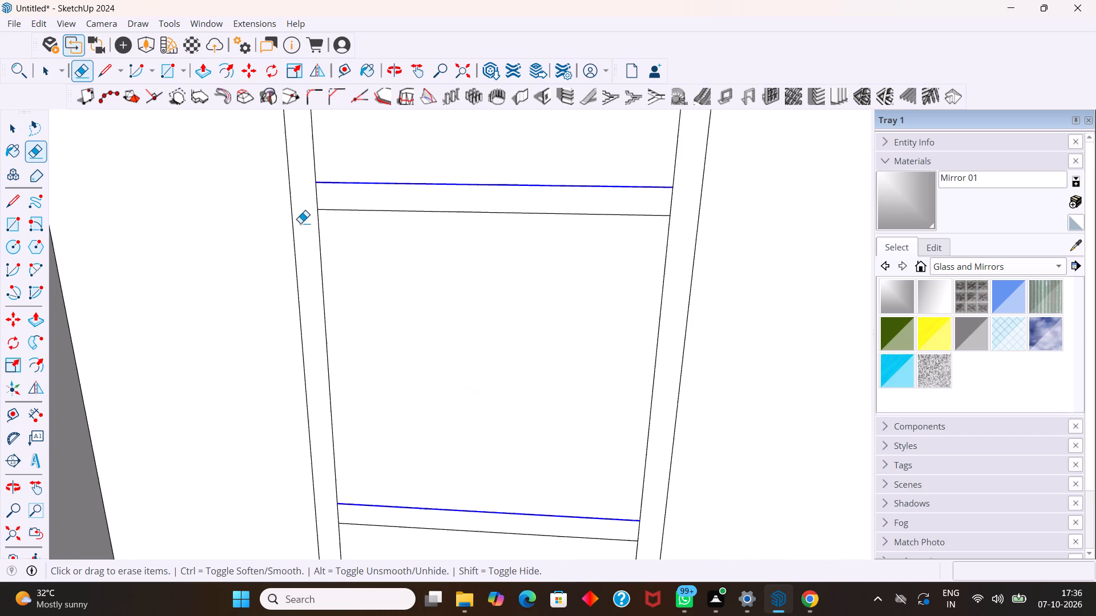
left_click(315, 200)
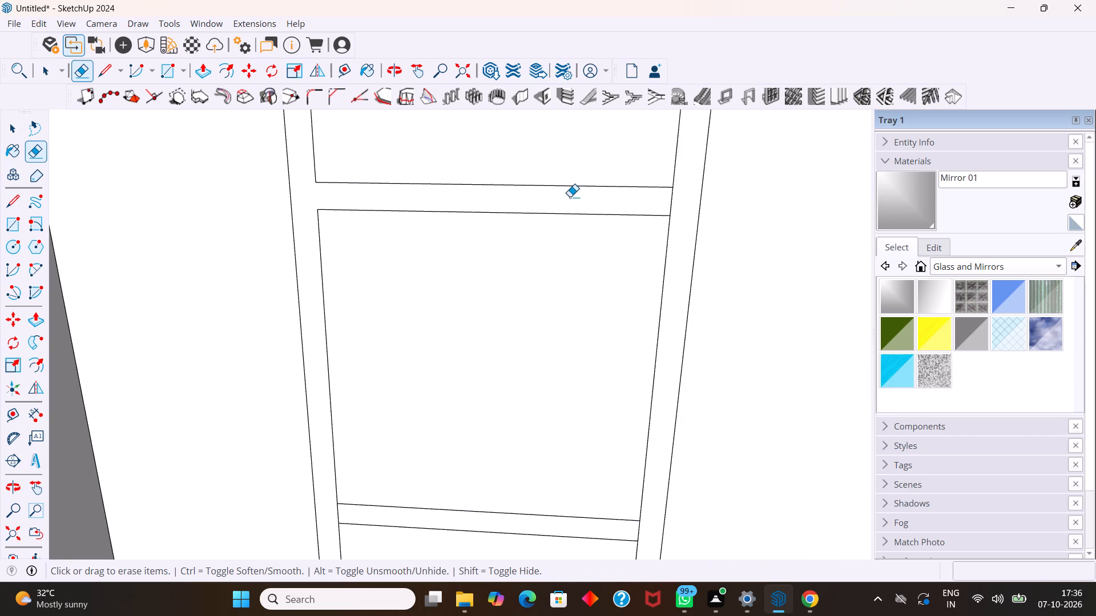
left_click(672, 200)
scroll(673, 378, "down", 10)
scroll(627, 510, "up", 9)
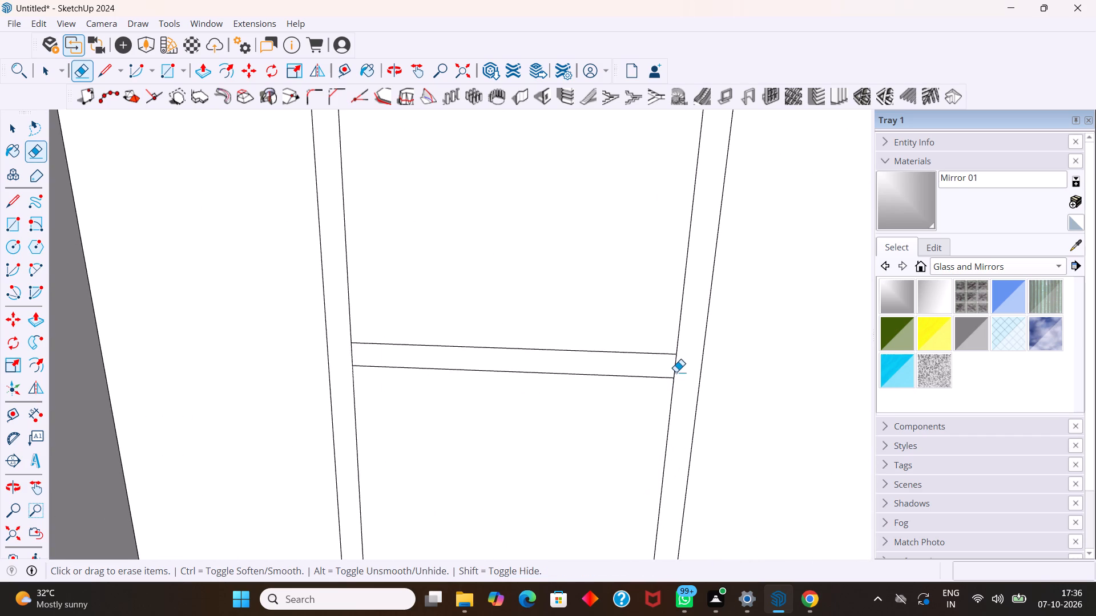
left_click(676, 369)
left_click(351, 355)
key("space")
Push the top compartment face of the framed panel 11" into the wall.
scroll(360, 356, "down", 16)
middle_click_drag(398, 350, 421, 301)
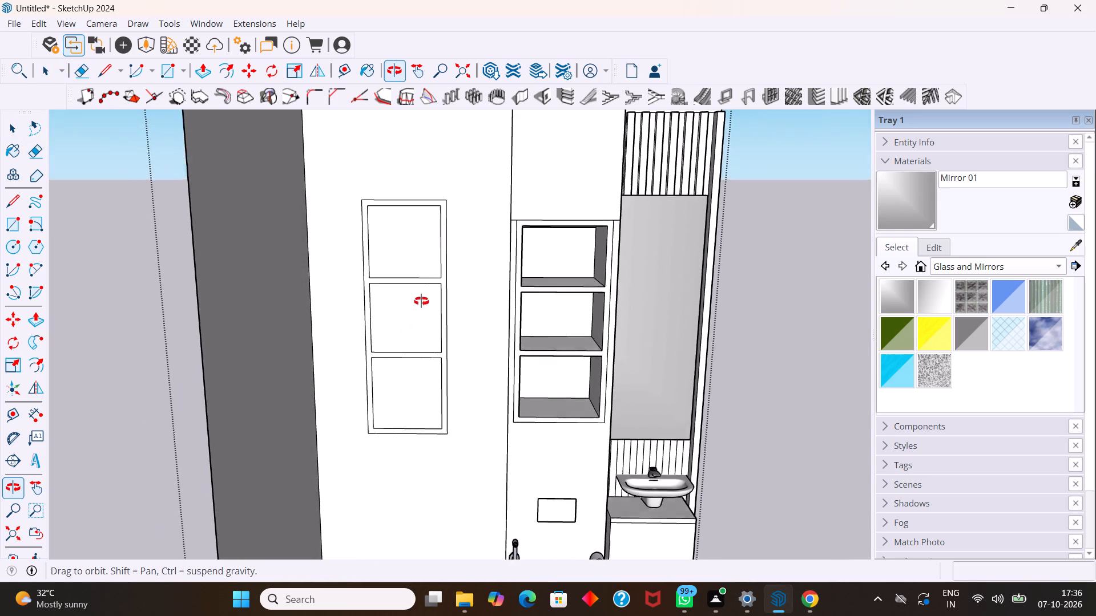
middle_click_drag(421, 301, 453, 464)
scroll(428, 362, "down", 5)
middle_click_drag(429, 346, 416, 333)
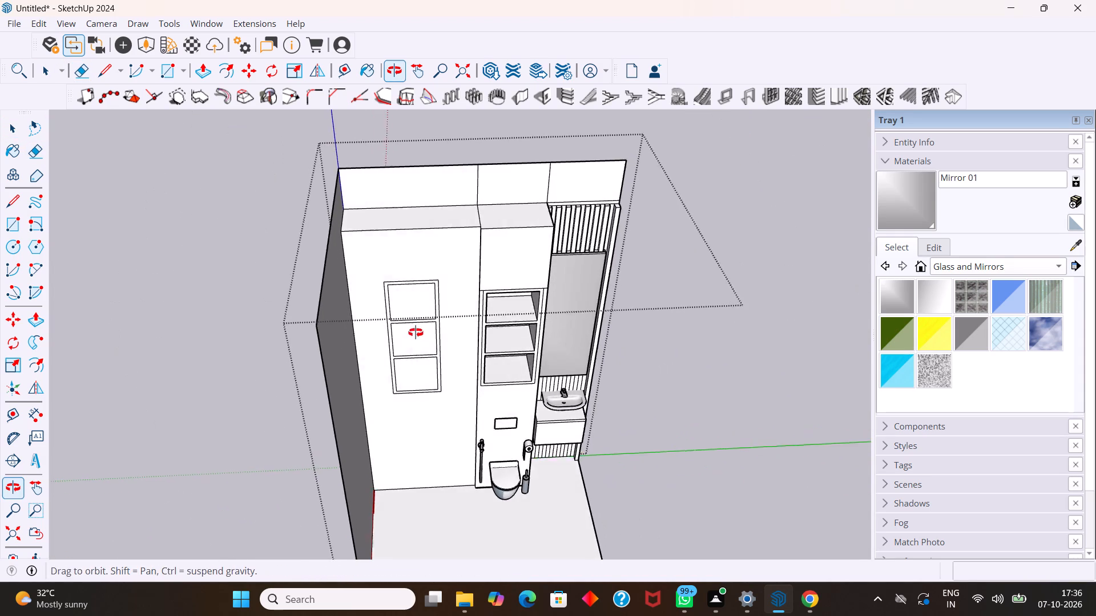
middle_click_drag(416, 333, 409, 325)
scroll(405, 300, "up", 4)
middle_click_drag(410, 305, 419, 341)
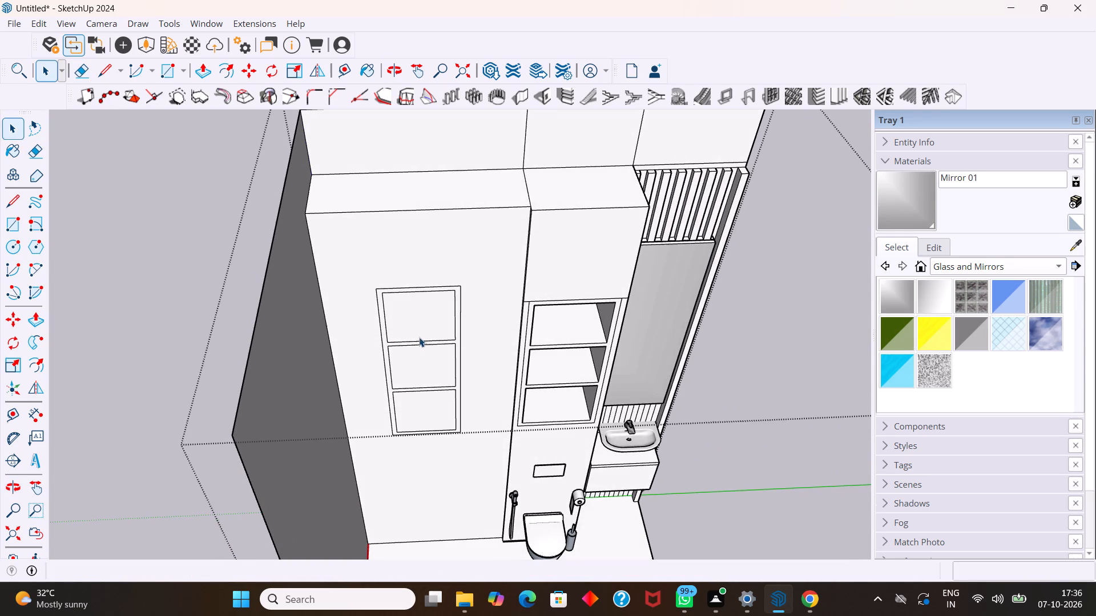
left_click(420, 321)
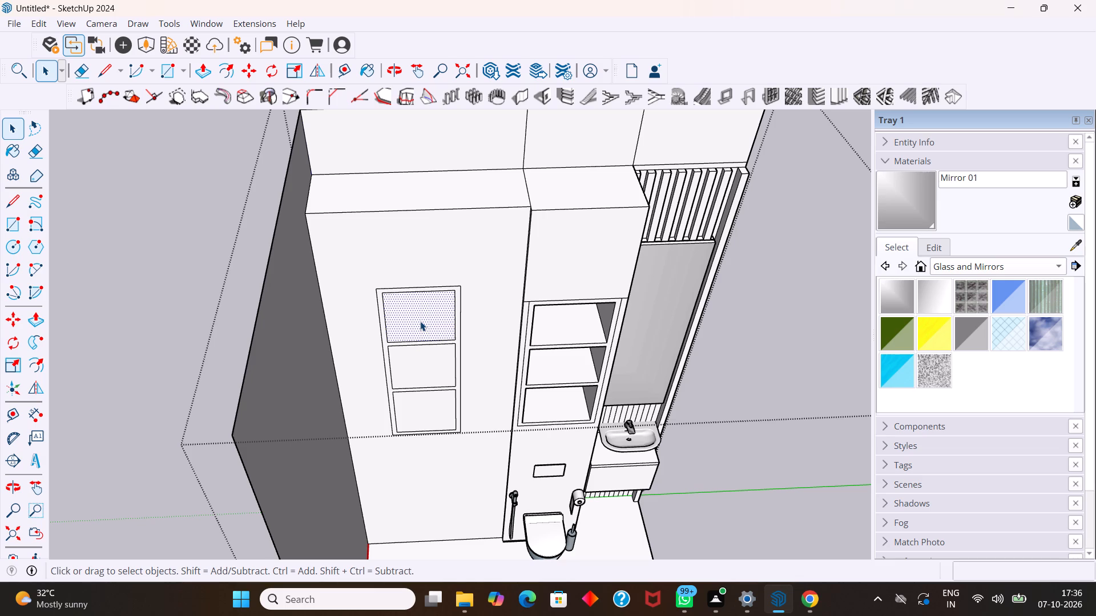
middle_click_drag(417, 319, 411, 351)
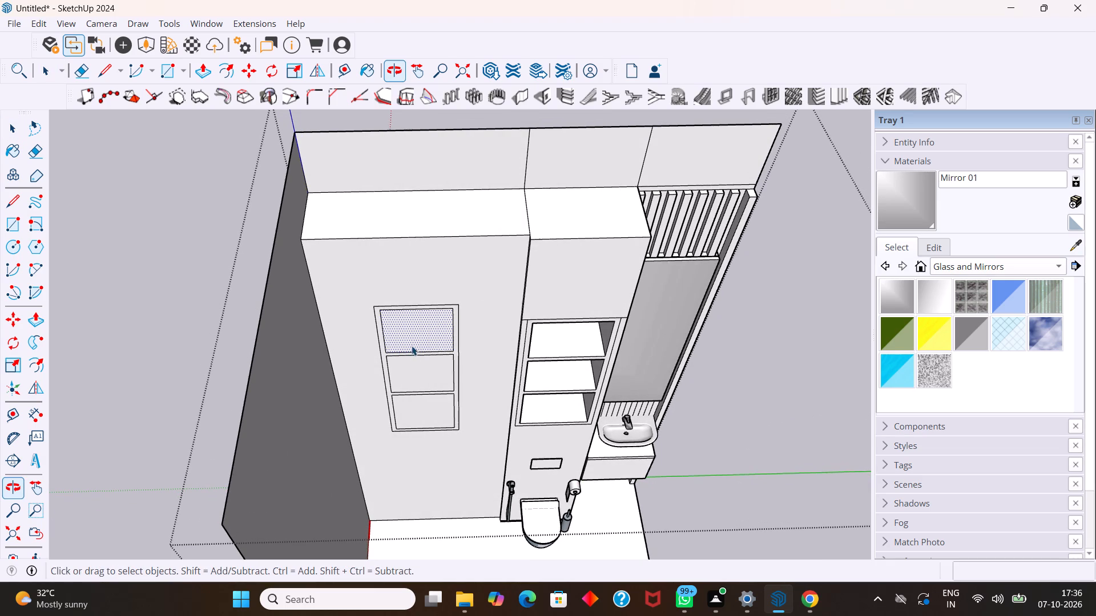
key("p")
left_click_drag(414, 334, 414, 326)
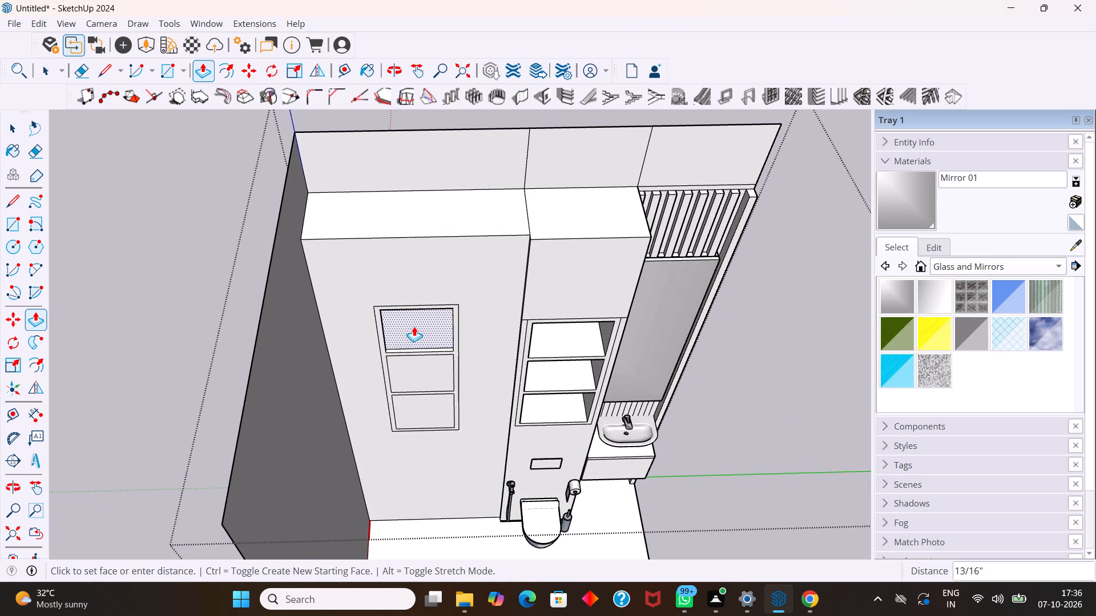
left_click_drag(414, 326, 414, 323)
type("11")
key("Return")
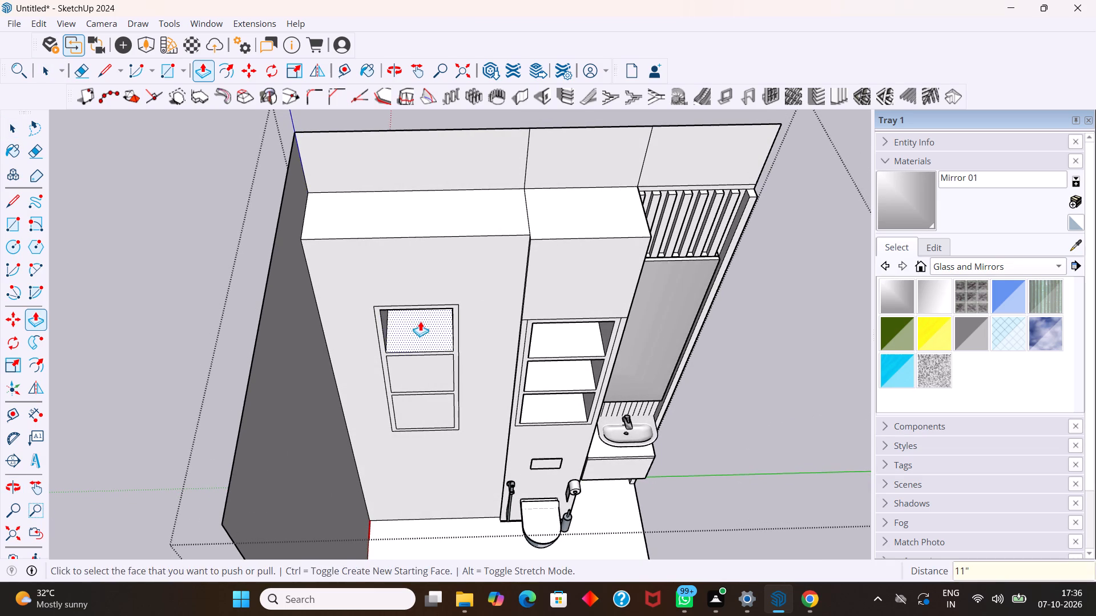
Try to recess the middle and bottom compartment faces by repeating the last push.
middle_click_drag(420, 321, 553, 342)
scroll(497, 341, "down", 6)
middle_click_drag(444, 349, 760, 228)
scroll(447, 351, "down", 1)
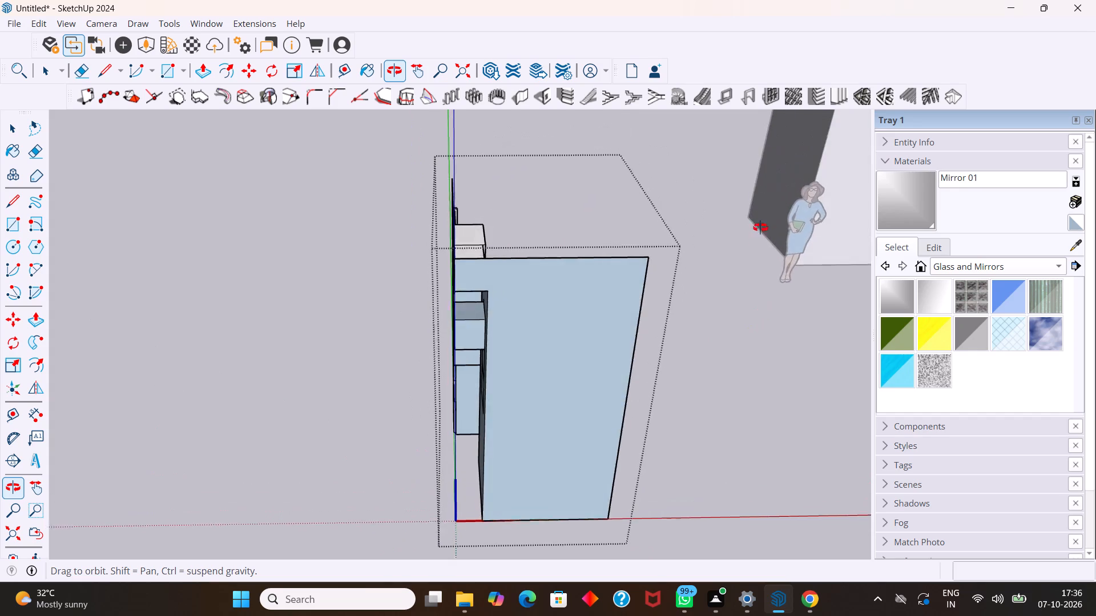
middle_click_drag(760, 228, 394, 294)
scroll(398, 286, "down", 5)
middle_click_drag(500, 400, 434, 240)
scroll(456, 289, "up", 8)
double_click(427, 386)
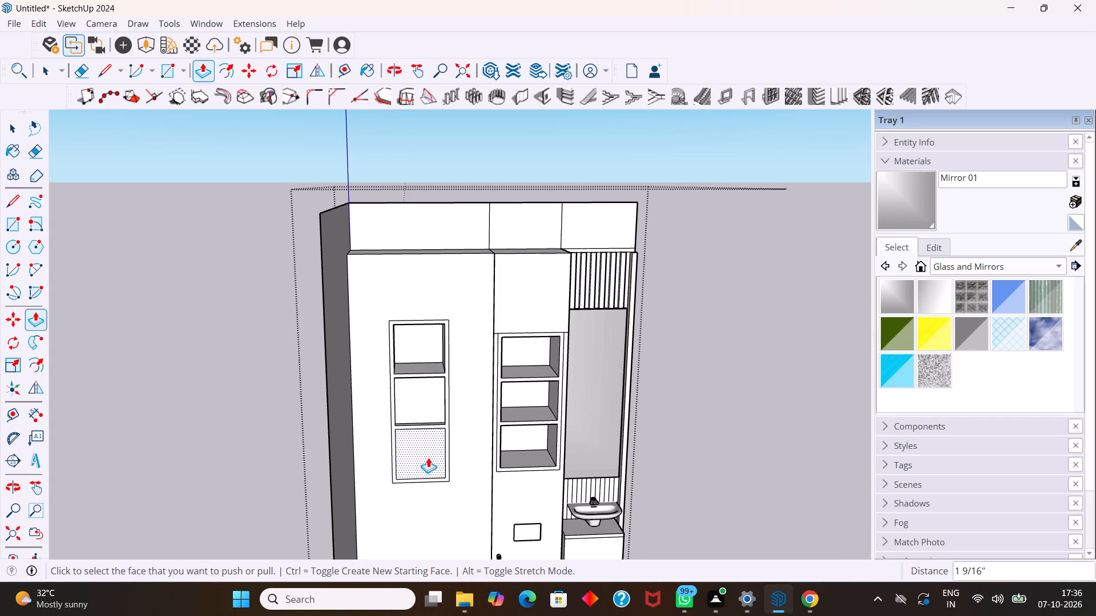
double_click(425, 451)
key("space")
Examine the depth of the three framed compartments from below and from the front.
scroll(408, 411, "down", 4)
middle_click_drag(402, 395, 348, 279)
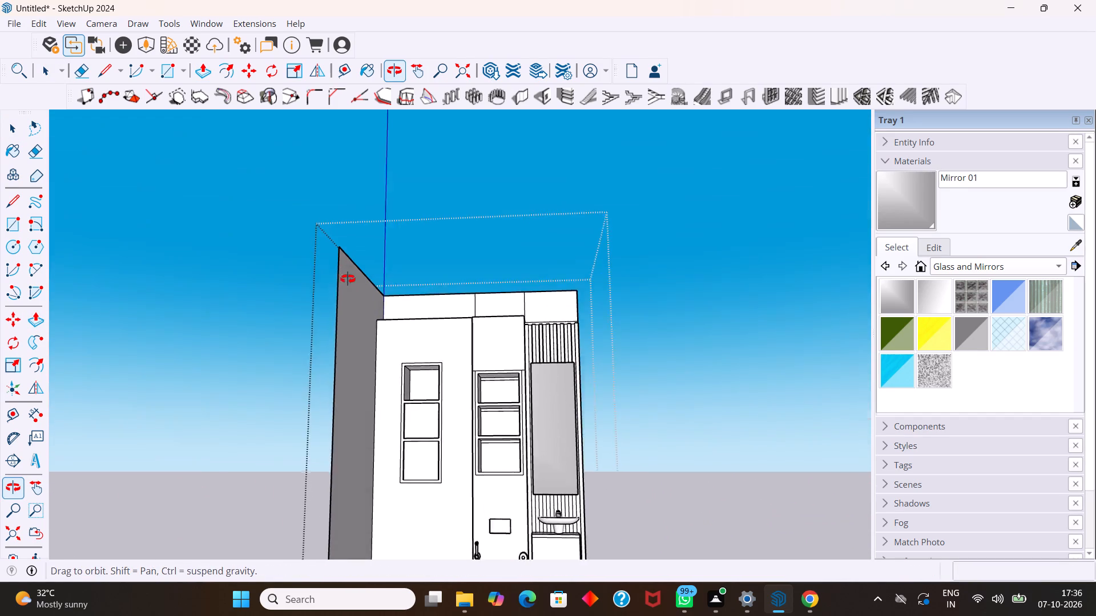
middle_click_drag(348, 279, 349, 273)
scroll(427, 423, "up", 4)
middle_click_drag(433, 425, 479, 188)
scroll(437, 266, "up", 1)
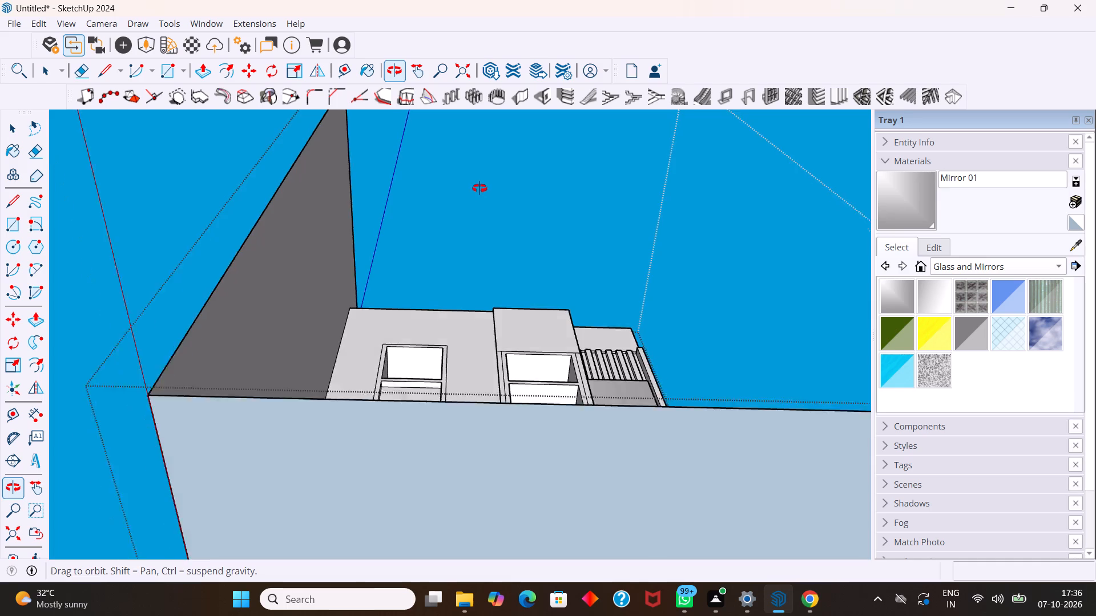
middle_click_drag(479, 188, 490, 253)
scroll(414, 399, "up", 6)
middle_click_drag(398, 361, 338, 511)
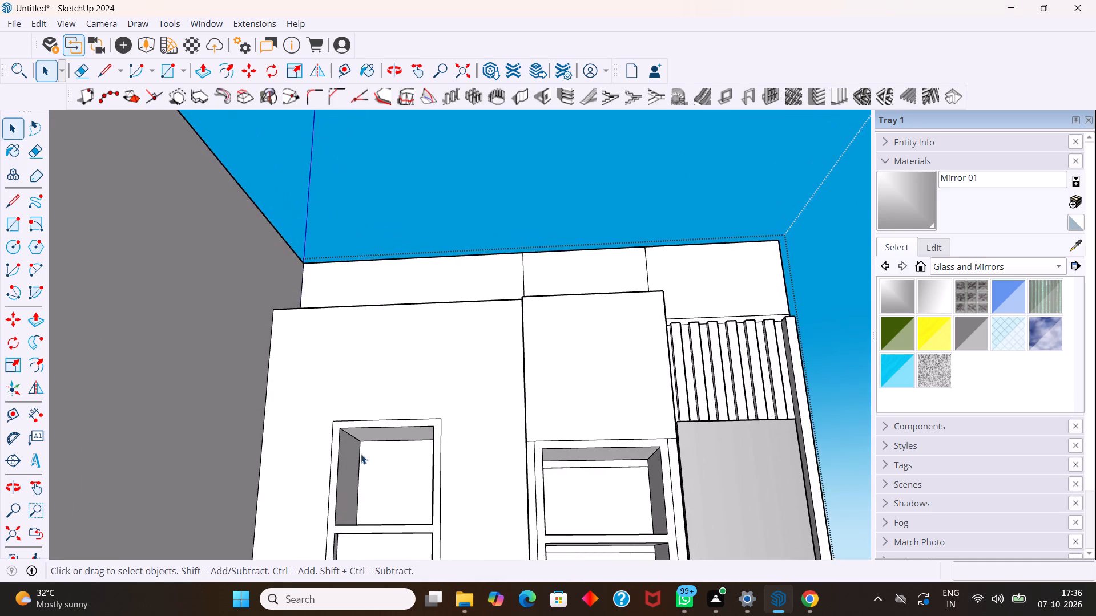
scroll(362, 451, "down", 10)
middle_click_drag(398, 520, 437, 473)
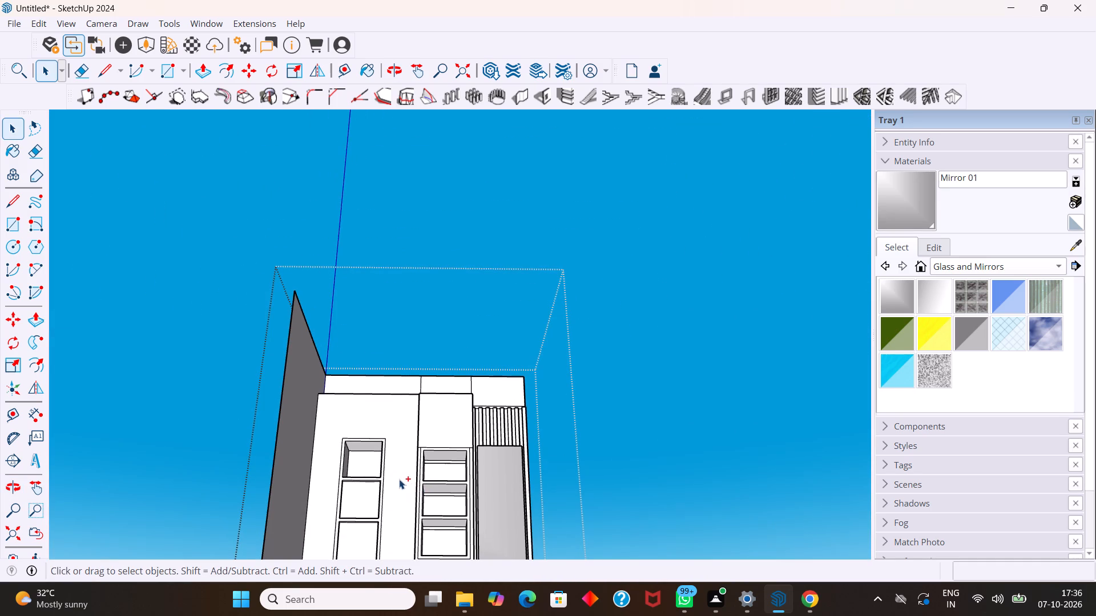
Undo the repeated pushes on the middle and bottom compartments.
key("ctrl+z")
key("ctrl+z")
Push the middle compartment face of the framed panel 11" into the wall.
left_click(358, 495)
key("p")
left_click_drag(366, 499, 367, 507)
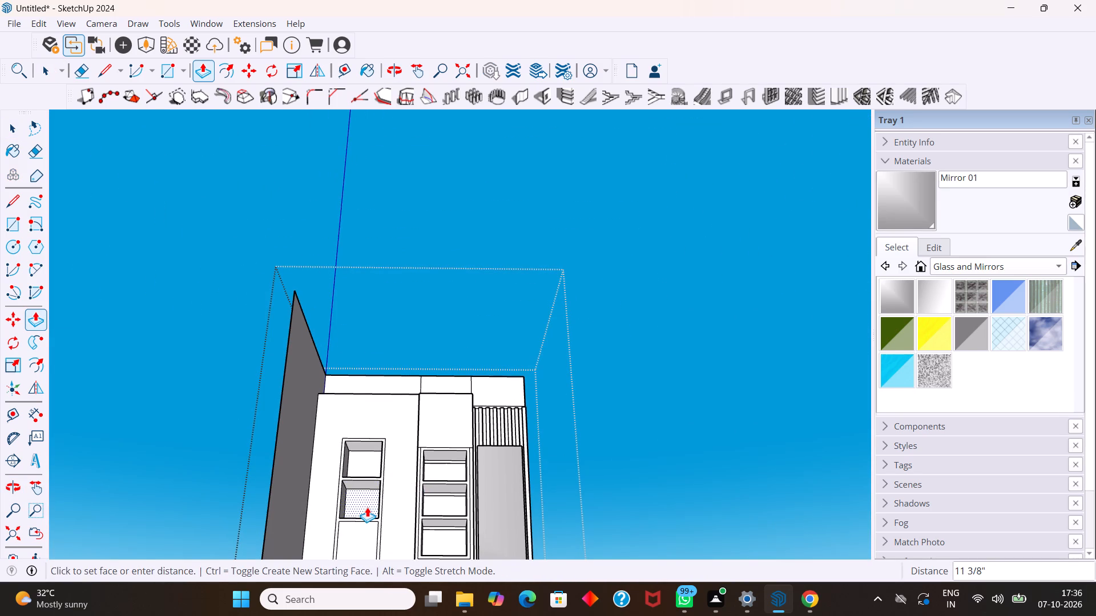
left_click_drag(367, 507, 367, 509)
type("11")
key("Return")
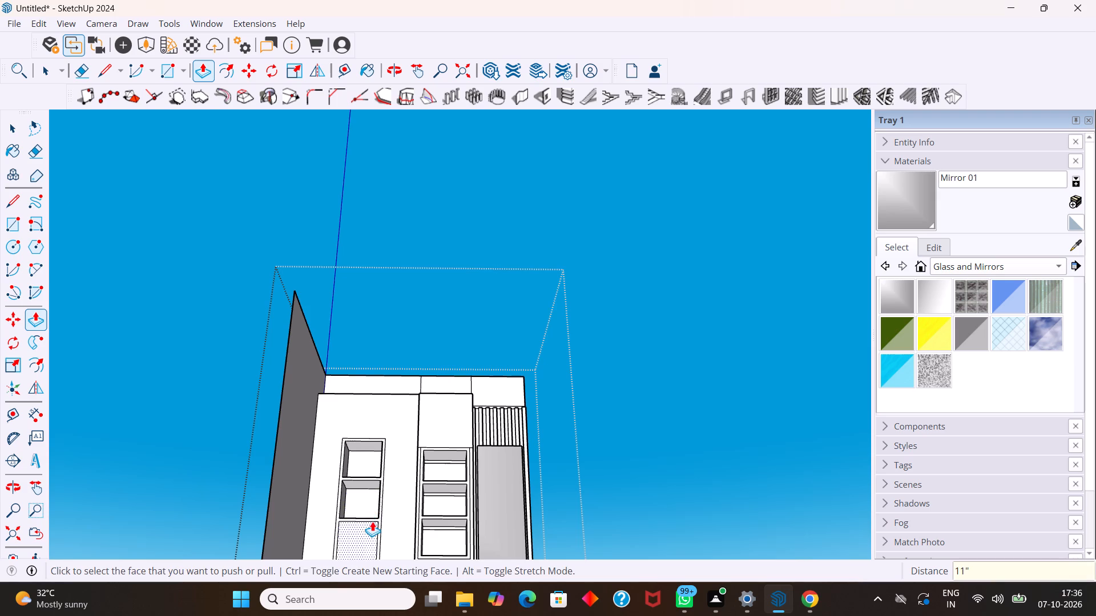
Push the bottom compartment face of the framed panel 11" into the wall.
scroll(372, 520, "down", 4)
left_click(367, 528)
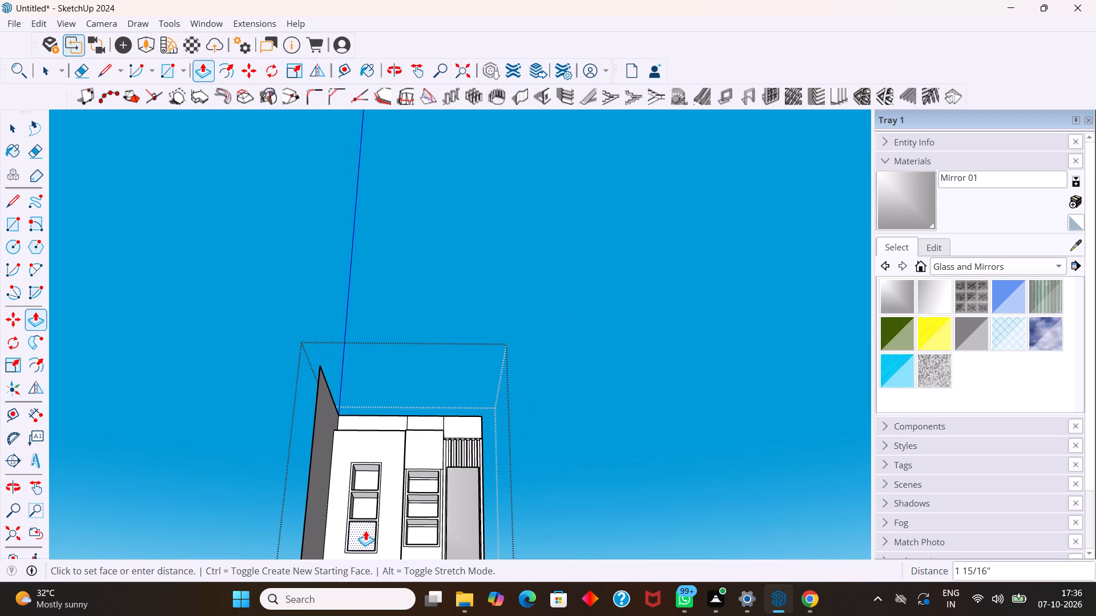
type("11")
key("Return")
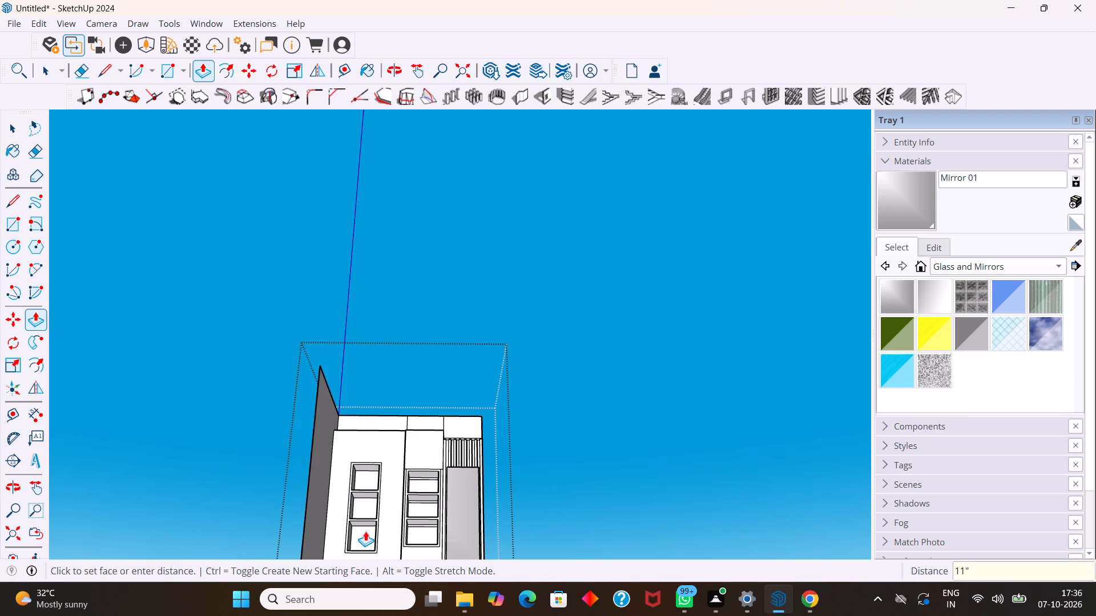
Examine the three recessed wall compartments and the neighbouring shelf unit from below, from the side and from the front.
key("space")
middle_click_drag(364, 464, 366, 481)
scroll(364, 469, "down", 8)
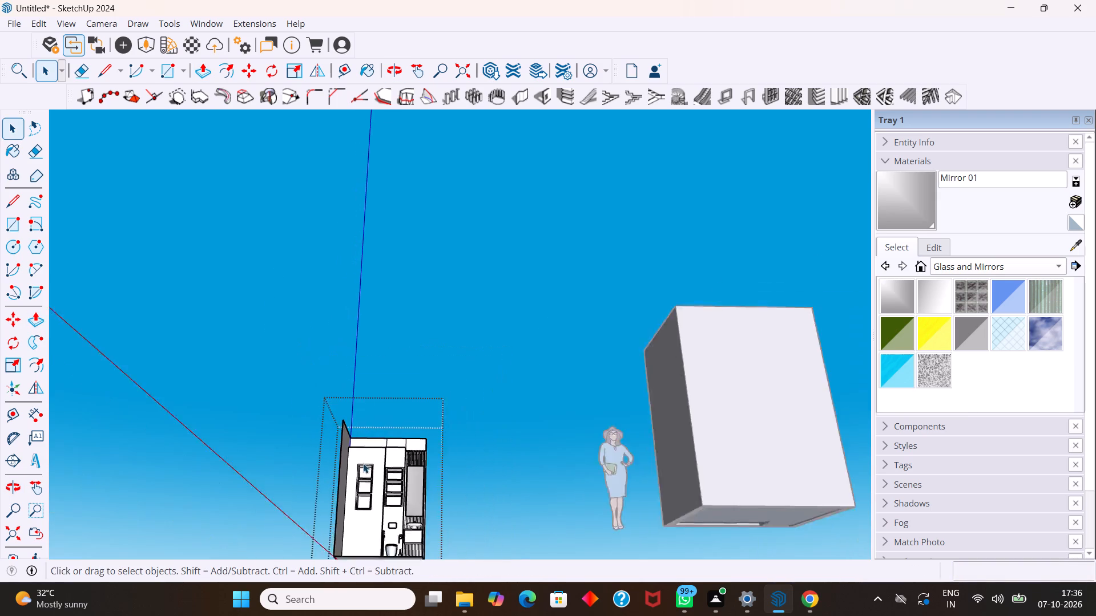
scroll(363, 463, "down", 6)
middle_click_drag(358, 438, 358, 469)
scroll(361, 481, "up", 6)
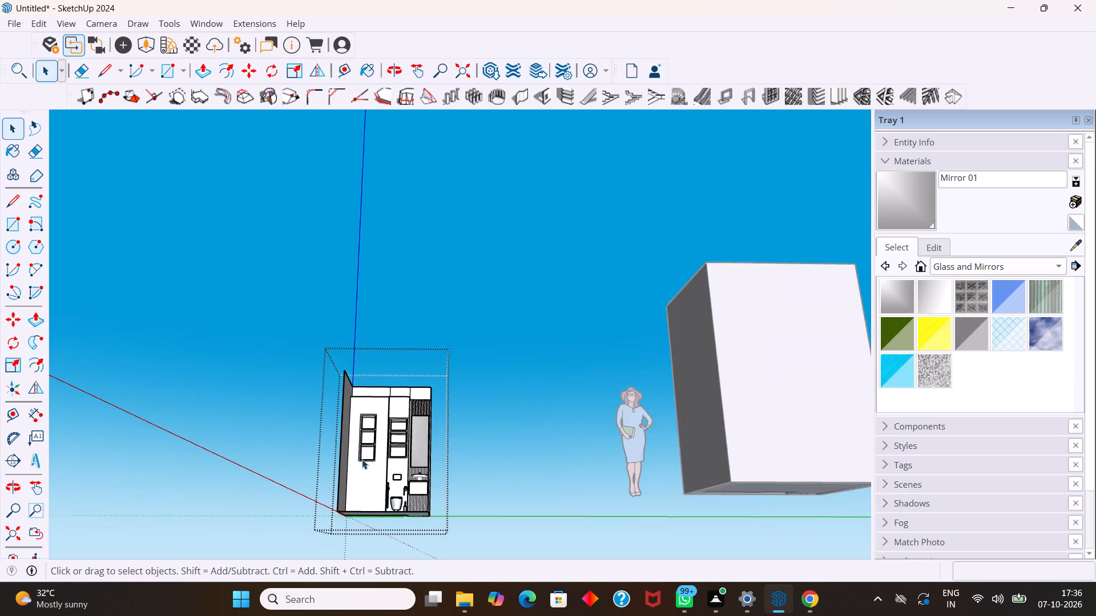
scroll(362, 459, "up", 13)
middle_click_drag(378, 411, 378, 433)
scroll(372, 415, "up", 3)
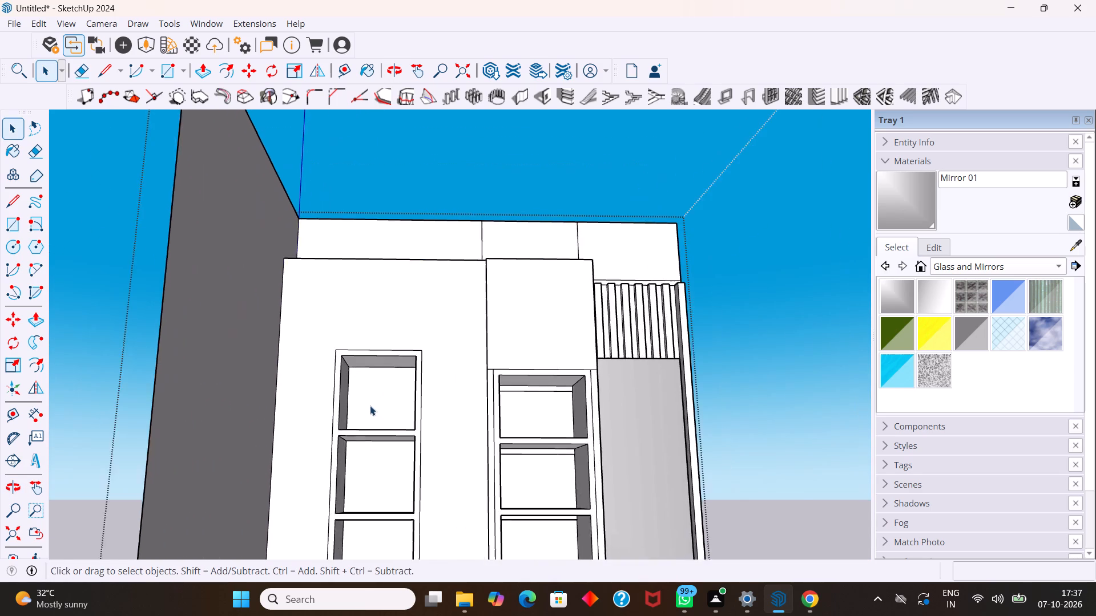
scroll(370, 406, "up", 5)
middle_click_drag(368, 398, 193, 433)
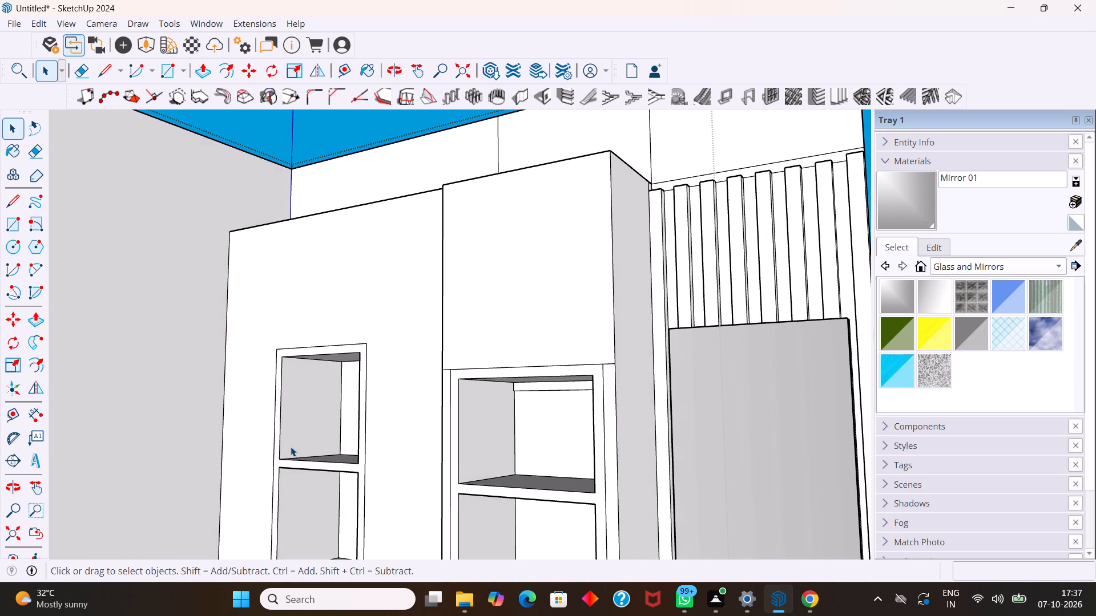
scroll(295, 431, "down", 9)
scroll(323, 482, "down", 5)
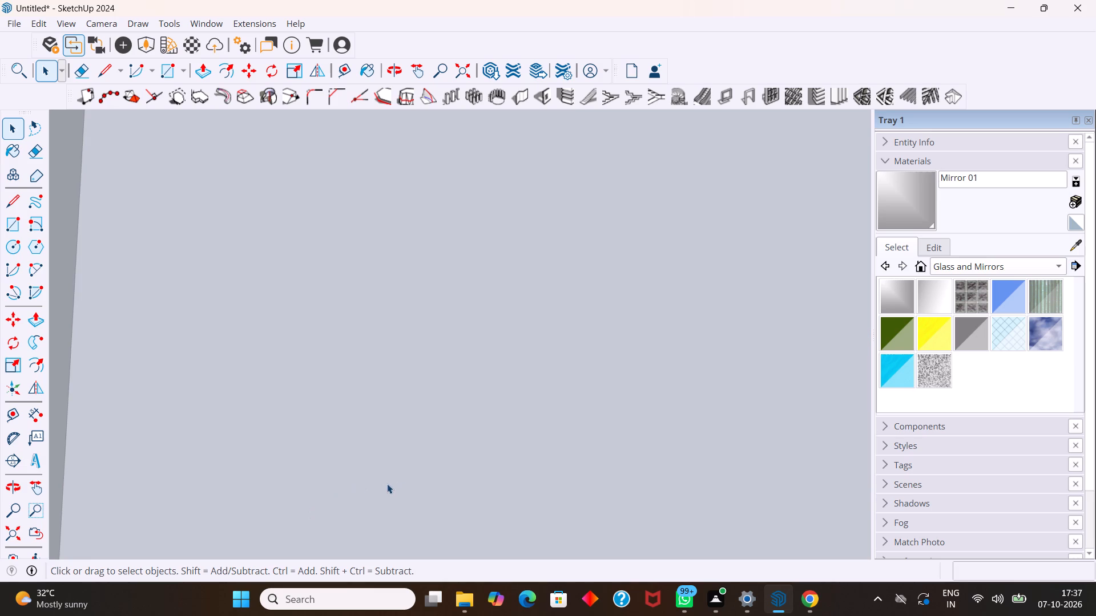
scroll(359, 474, "down", 20)
scroll(359, 474, "down", 13)
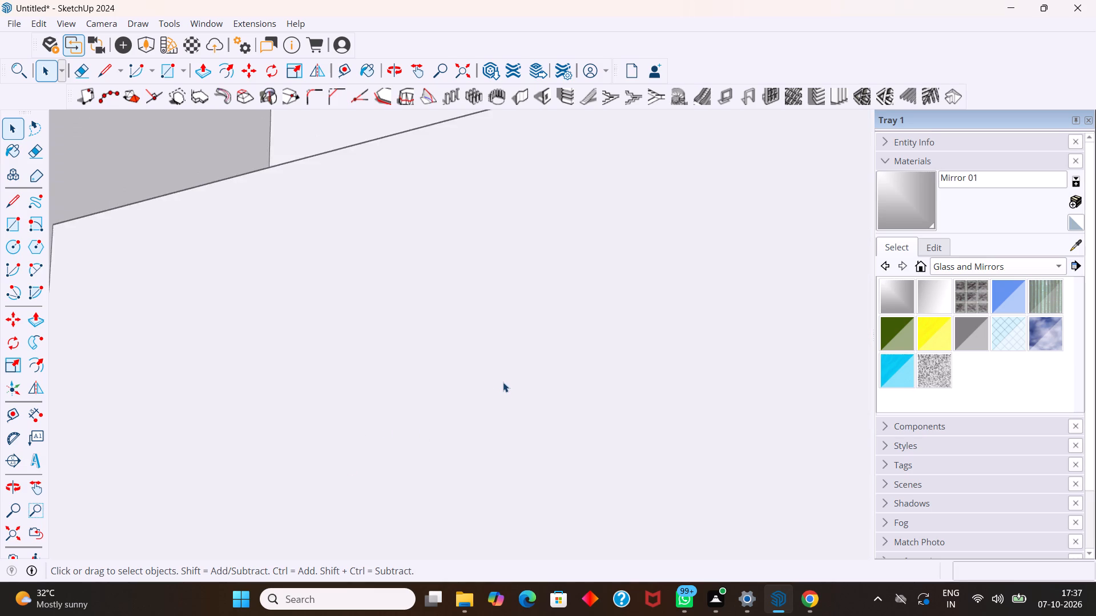
scroll(503, 382, "down", 20)
scroll(503, 382, "down", 10)
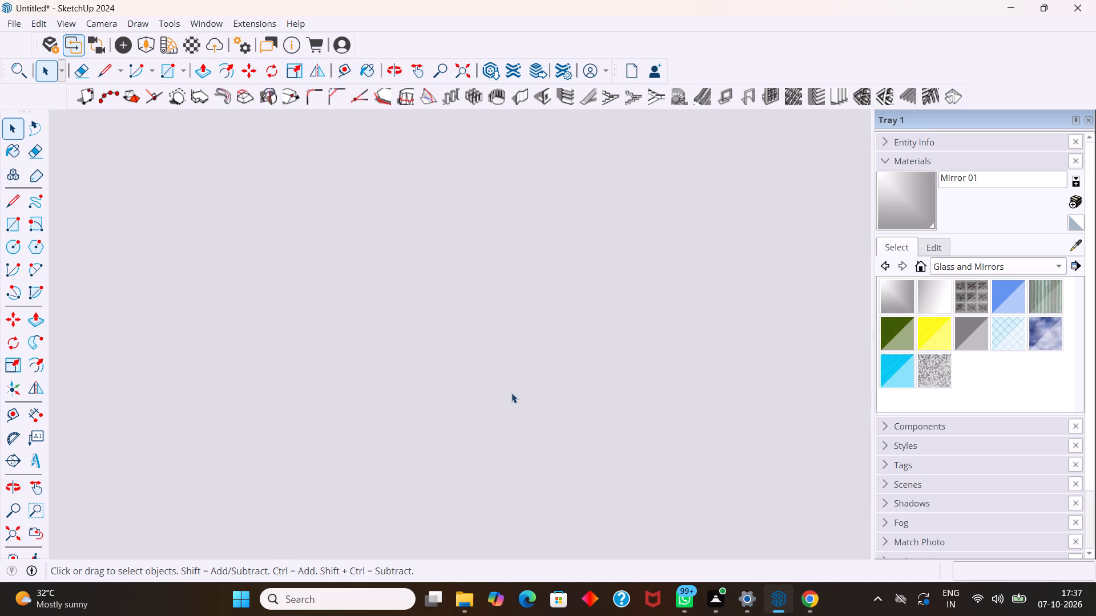
scroll(511, 393, "down", 8)
scroll(513, 399, "down", 16)
scroll(513, 399, "down", 20)
scroll(513, 399, "down", 8)
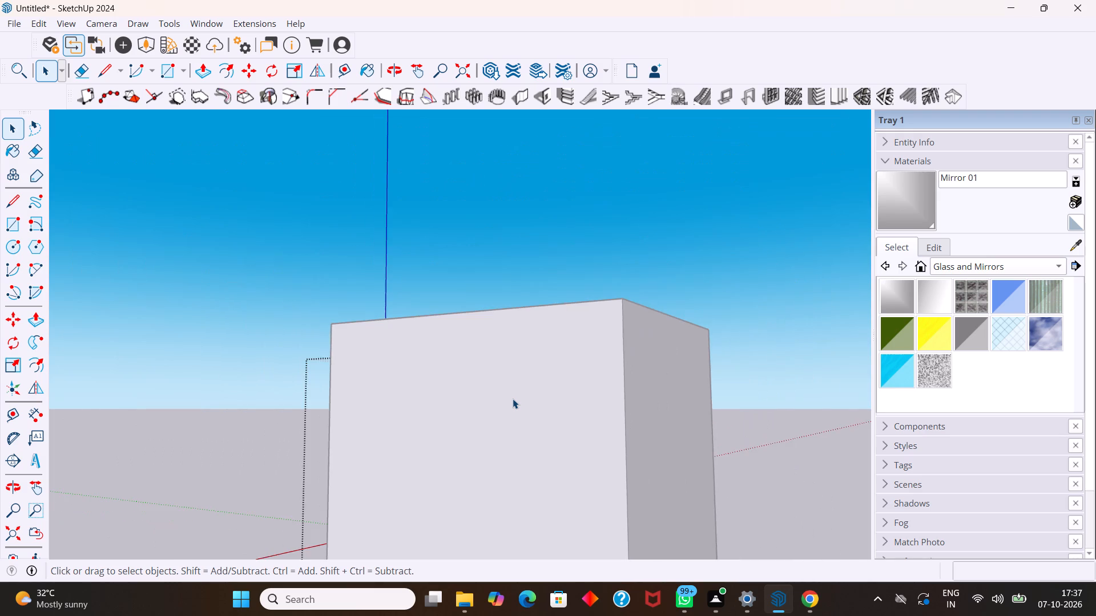
middle_click_drag(513, 399, 485, 427)
scroll(513, 399, "down", 5)
scroll(485, 427, "up", 1)
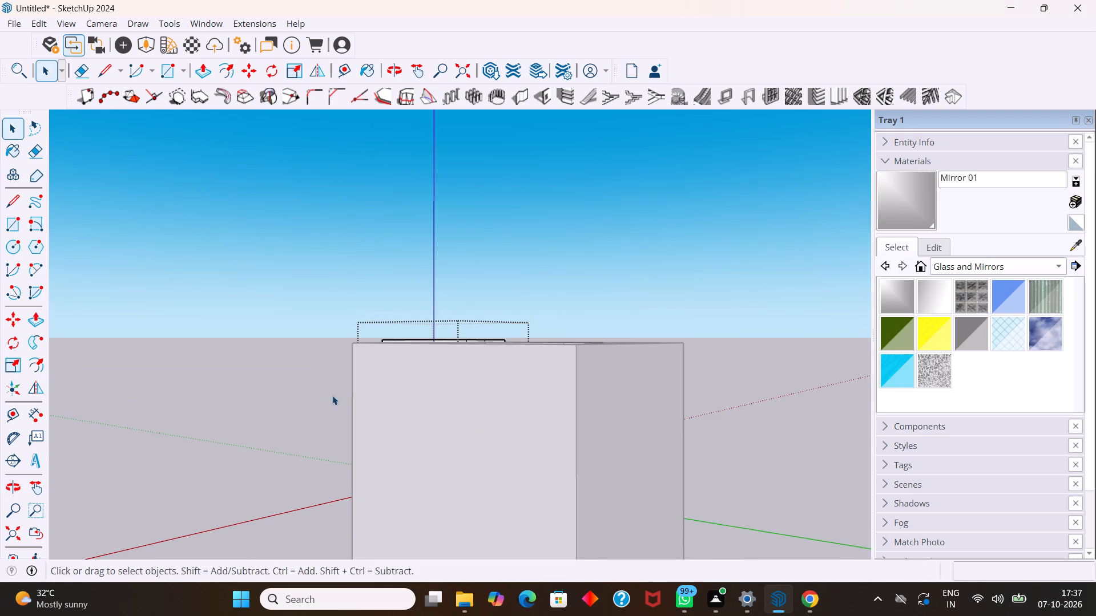
middle_click_drag(273, 409, 473, 388)
scroll(200, 427, "up", 10)
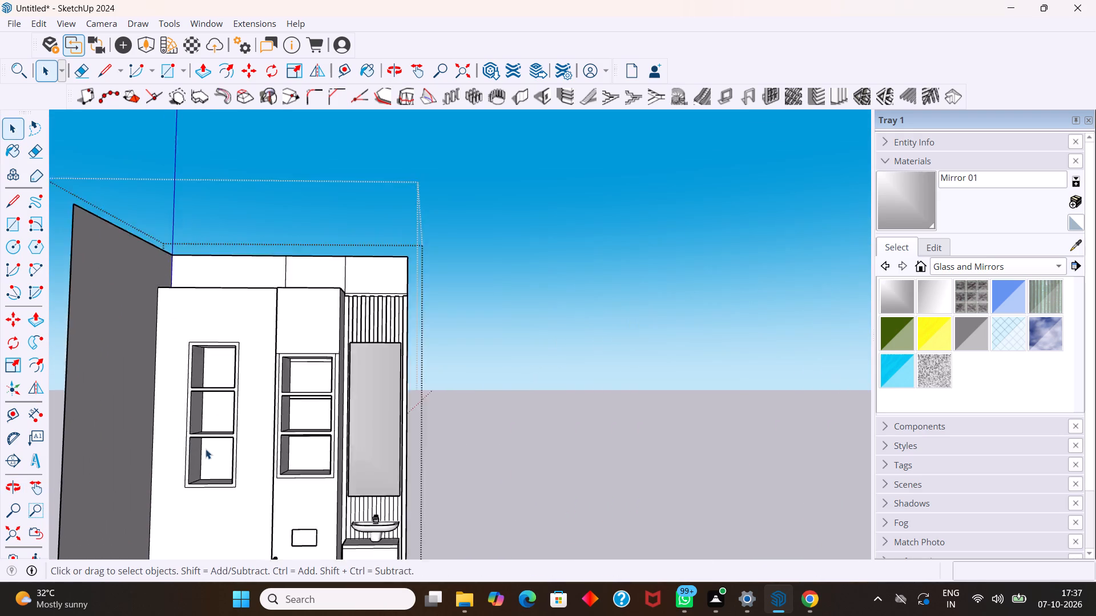
scroll(206, 441, "down", 5)
middle_click_drag(203, 423, 225, 479)
scroll(188, 462, "up", 4)
middle_click_drag(188, 451, 186, 512)
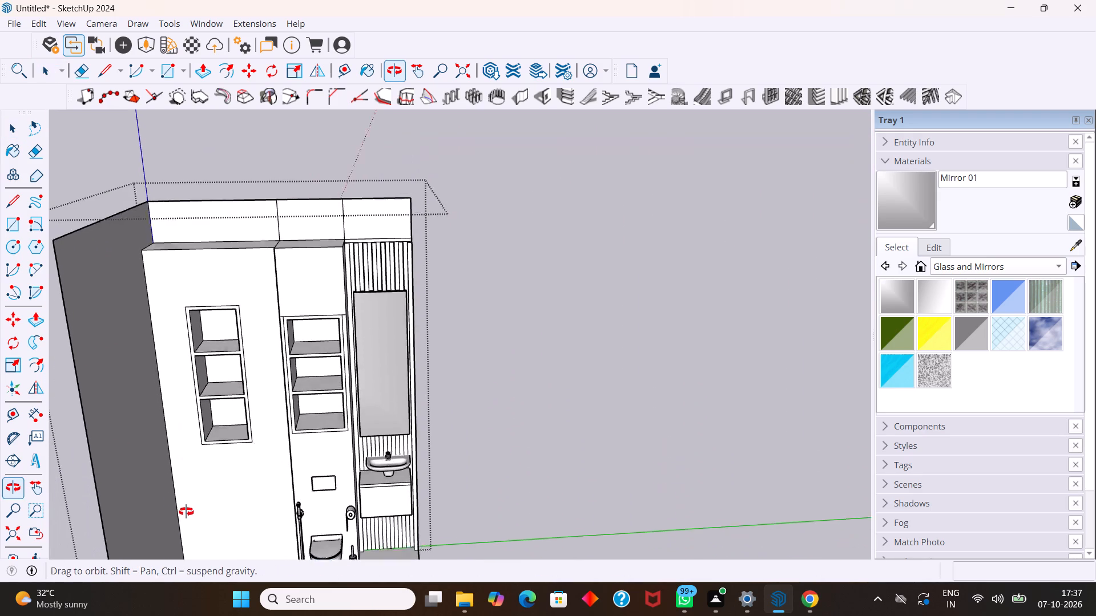
middle_click_drag(186, 512, 186, 508)
scroll(197, 445, "up", 3)
middle_click_drag(197, 437, 217, 445)
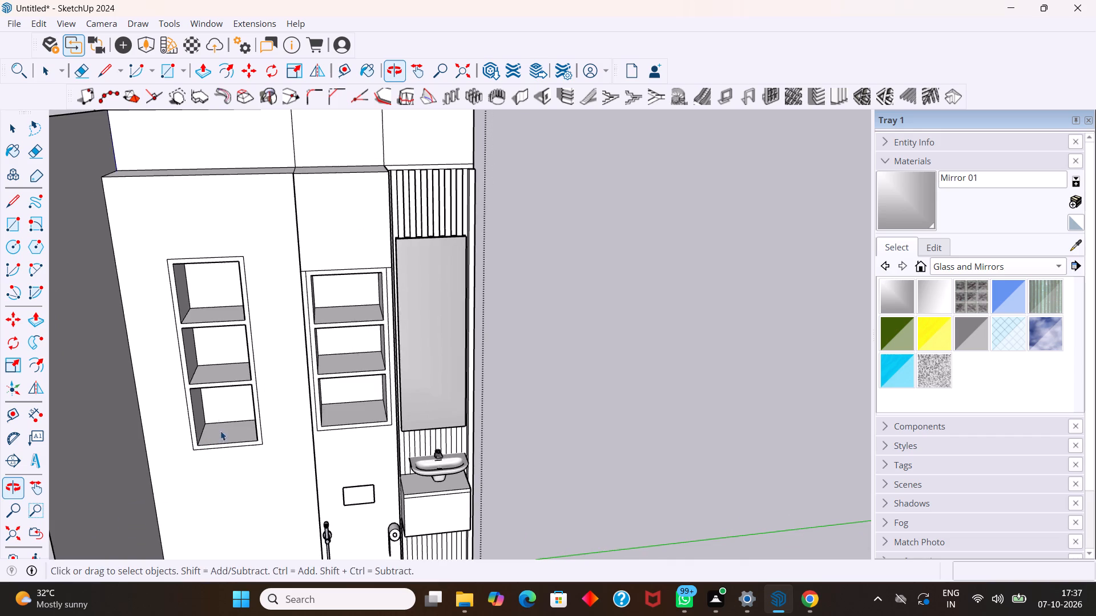
Draw a 1" high full-width rectangle along the upper edge of the top compartment's back face.
scroll(217, 412, "up", 2)
middle_click_drag(212, 400, 215, 310)
scroll(207, 255, "up", 6)
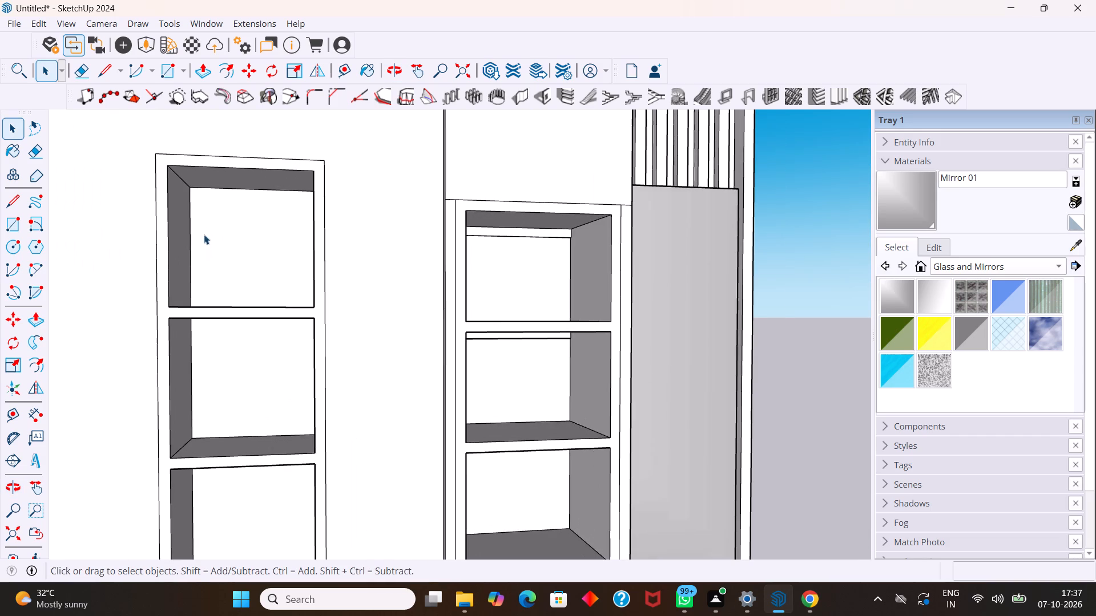
key("r")
left_click(194, 193)
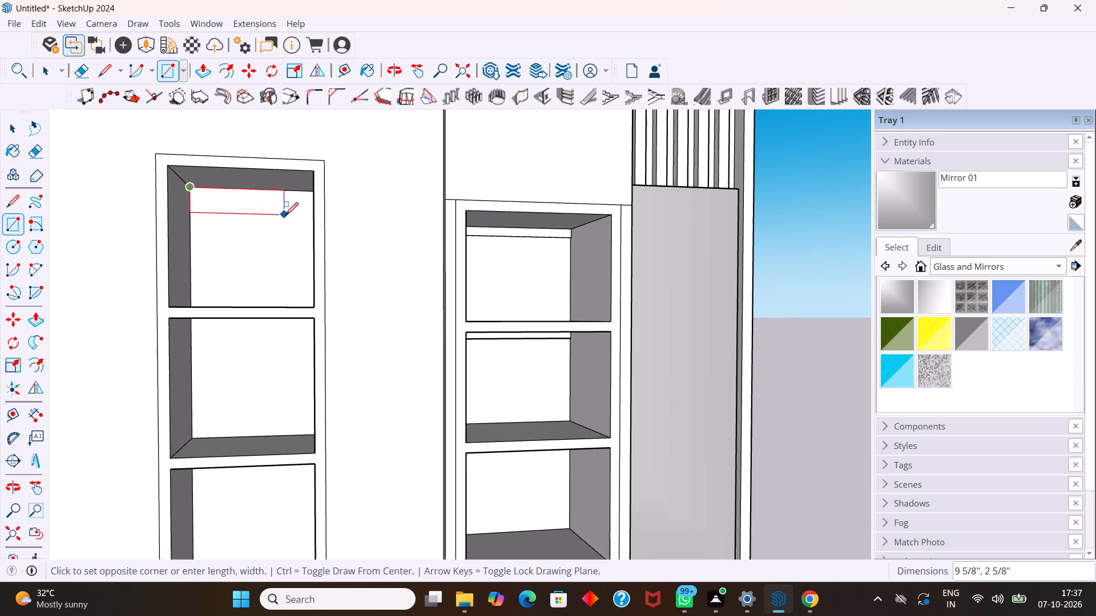
middle_click_drag(312, 220, 355, 242)
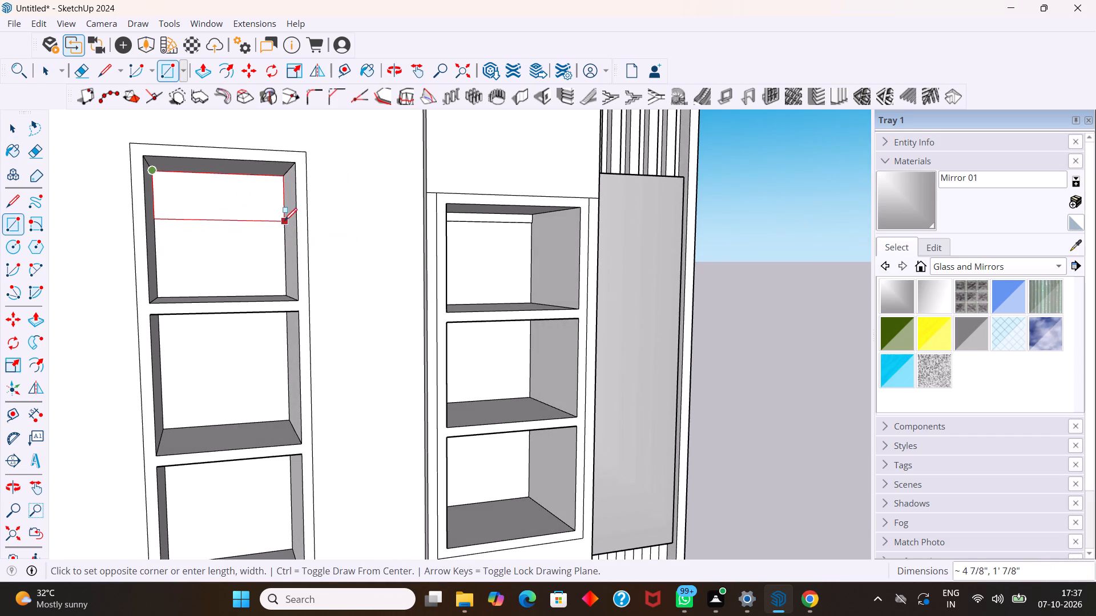
key("1")
key("Return")
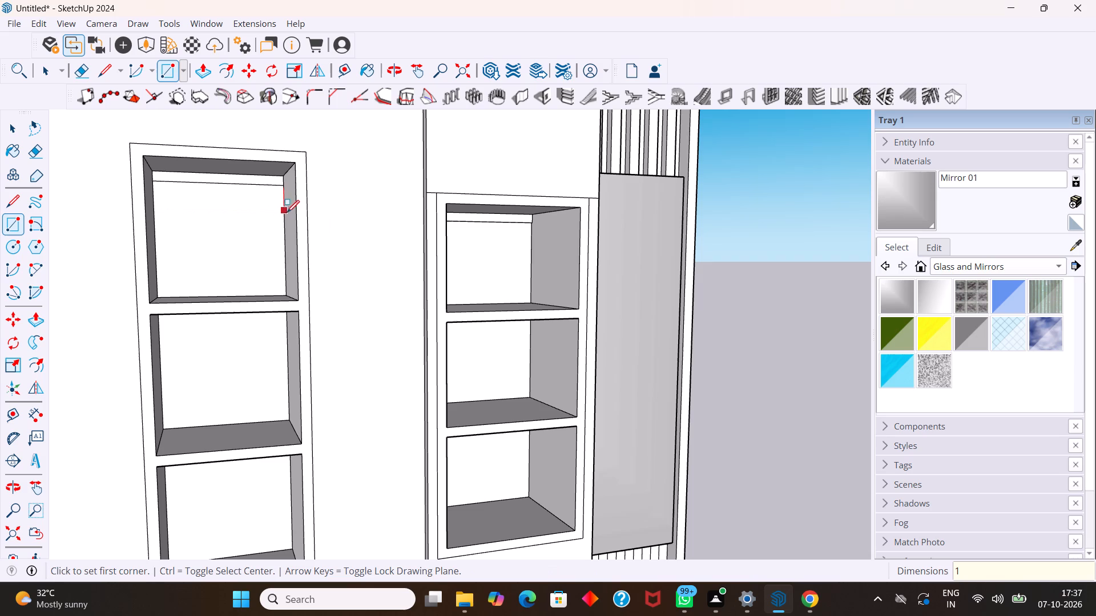
Draw a 1" high full-width rectangle along the upper edge of the middle compartment's back face.
middle_click_drag(195, 341, 188, 282)
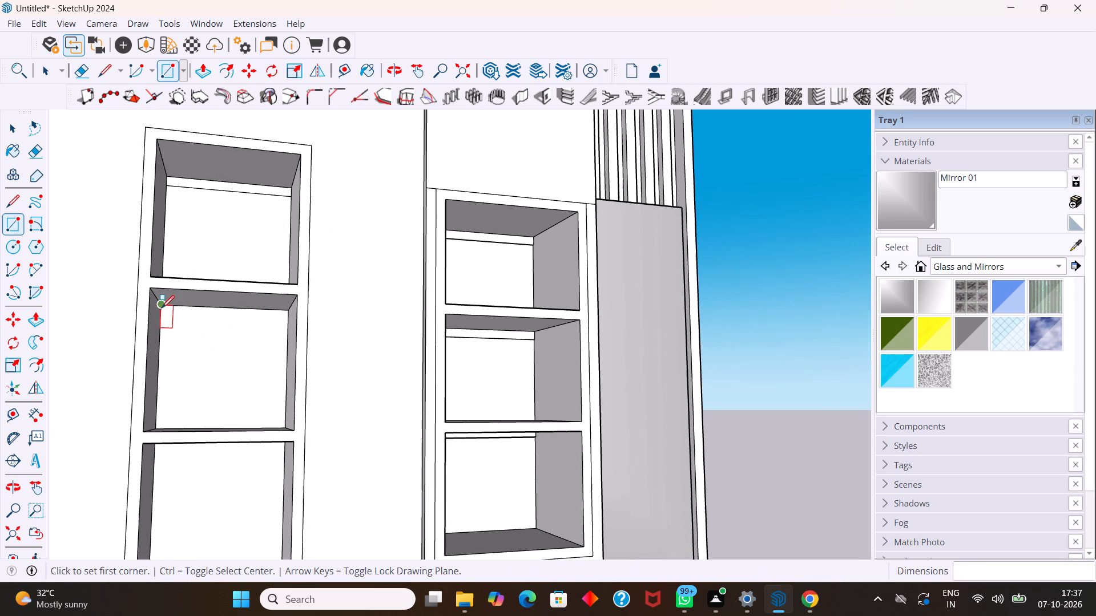
left_click(162, 307)
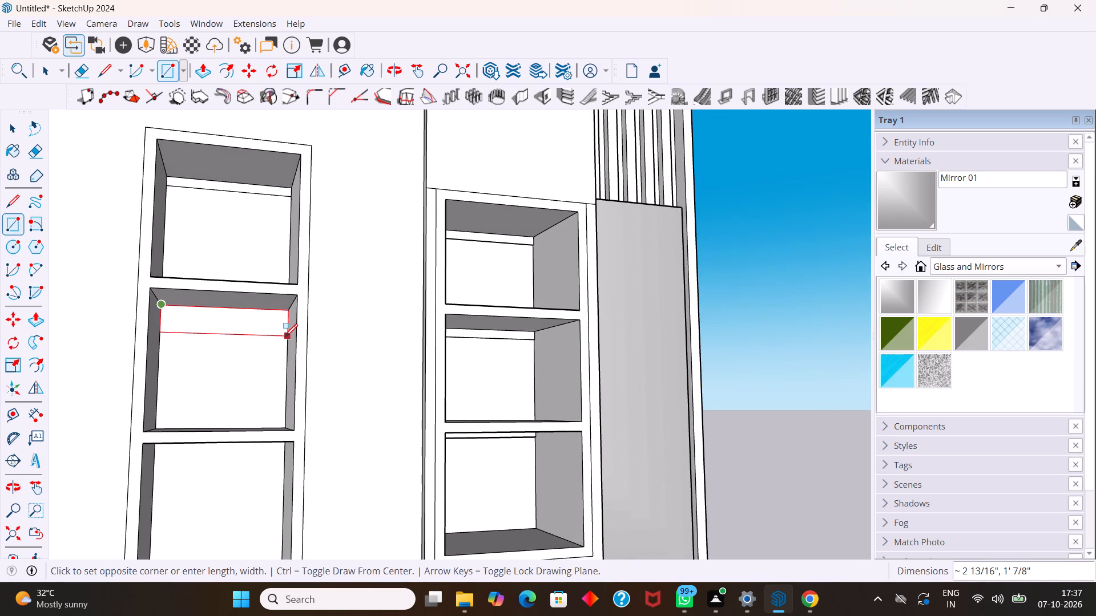
key("1")
key("Return")
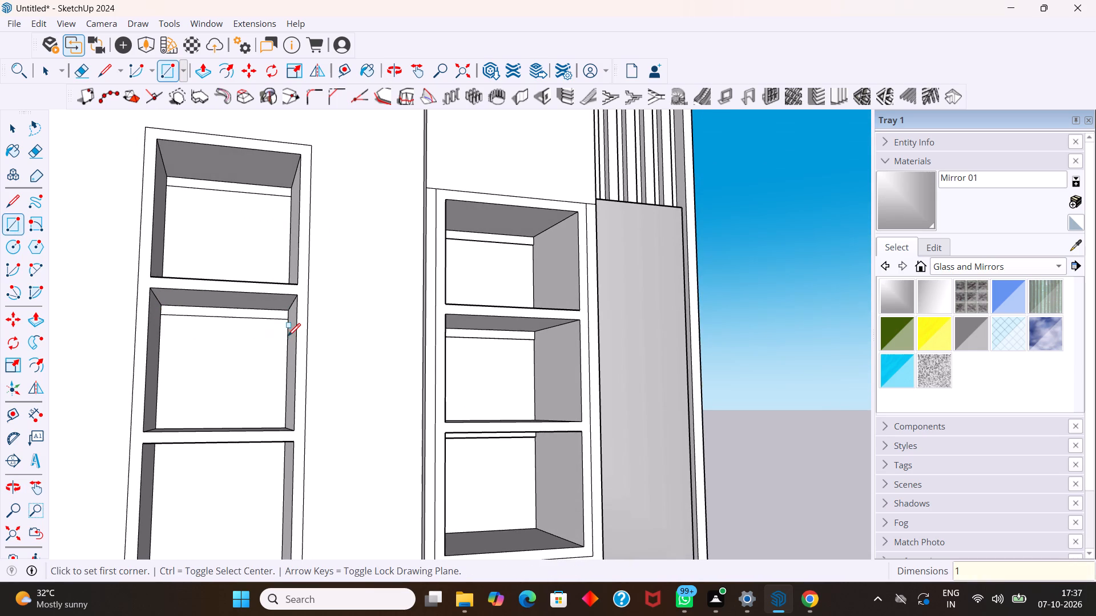
Draw a 1" high full-width rectangle along the upper edge of the bottom compartment's back face.
scroll(287, 367, "down", 4)
middle_click_drag(243, 483, 232, 432)
scroll(218, 430, "up", 7)
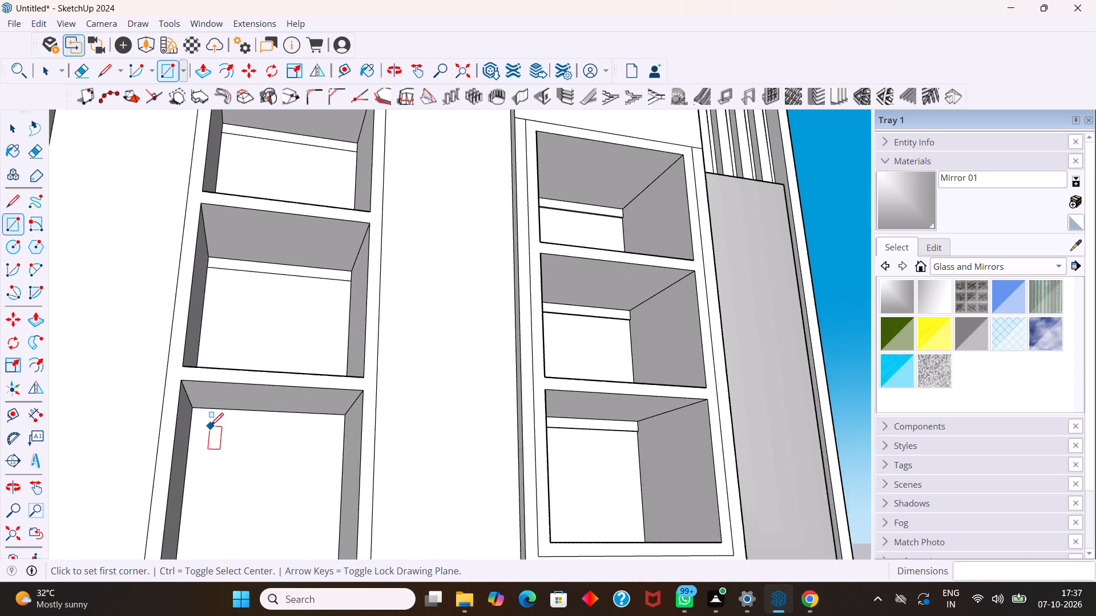
left_click(195, 410)
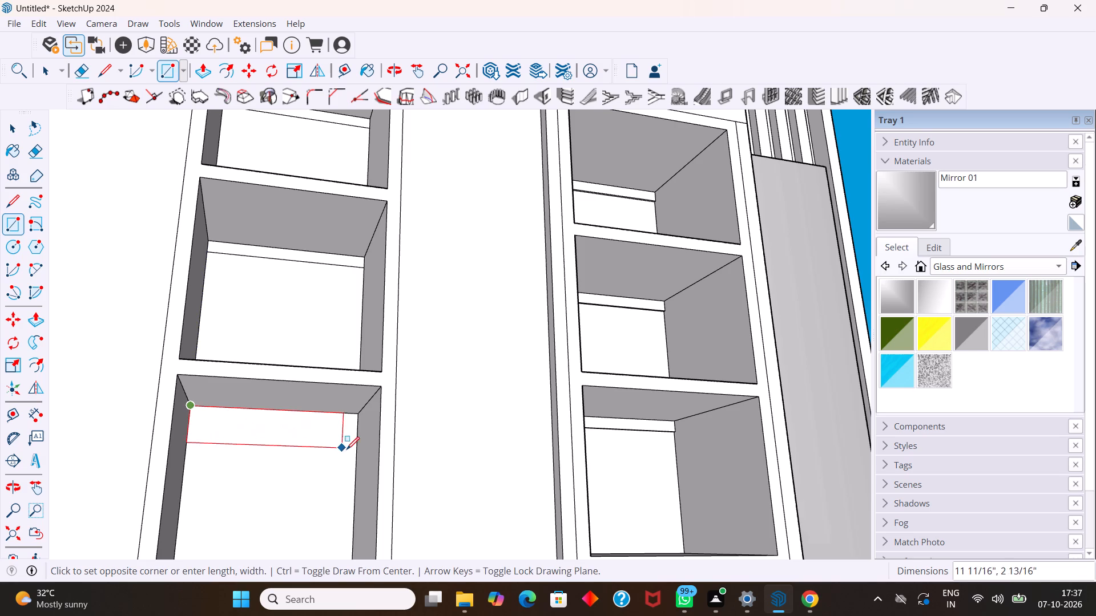
key("1")
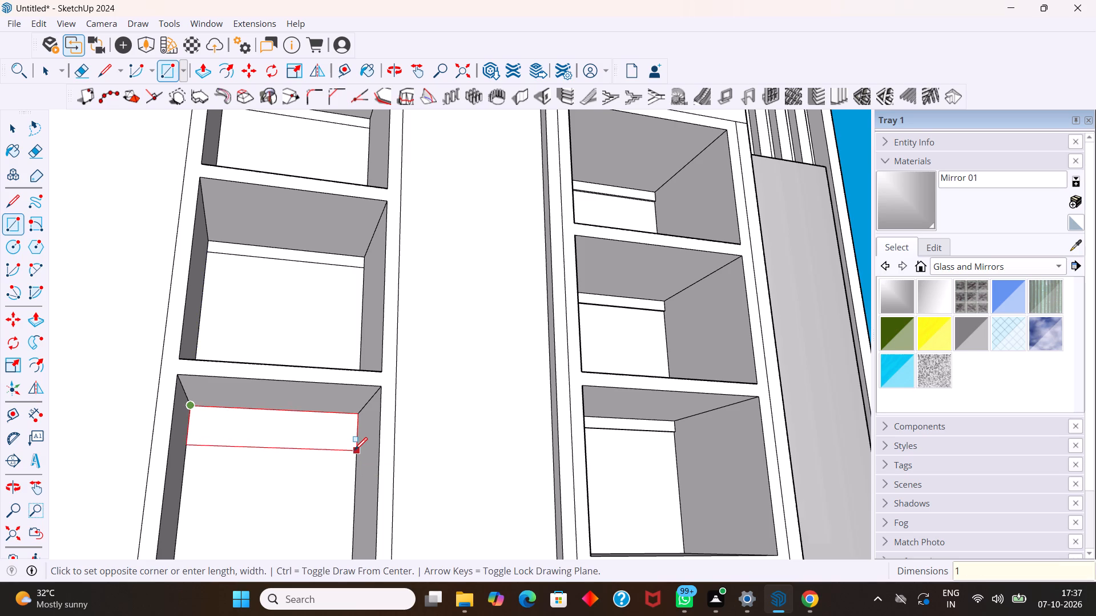
key("Return")
key("space")
Pull the narrow strip on the top compartment's back face 0.2" outward.
middle_click_drag(345, 433, 331, 475)
scroll(315, 439, "down", 6)
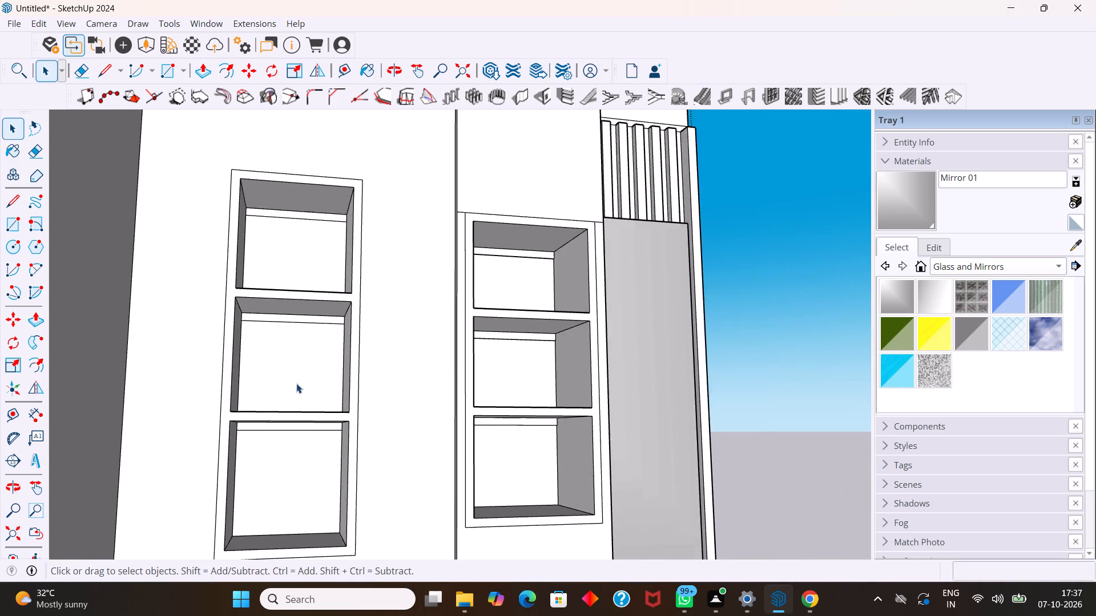
scroll(312, 201, "up", 7)
left_click(304, 249)
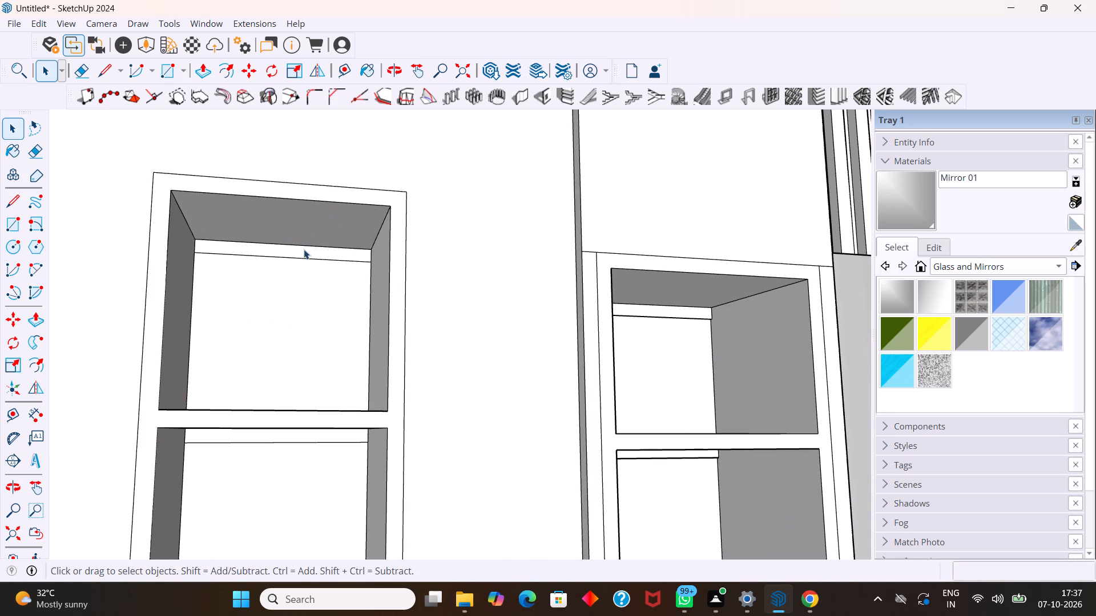
key("p")
left_click_drag(305, 249, 318, 252)
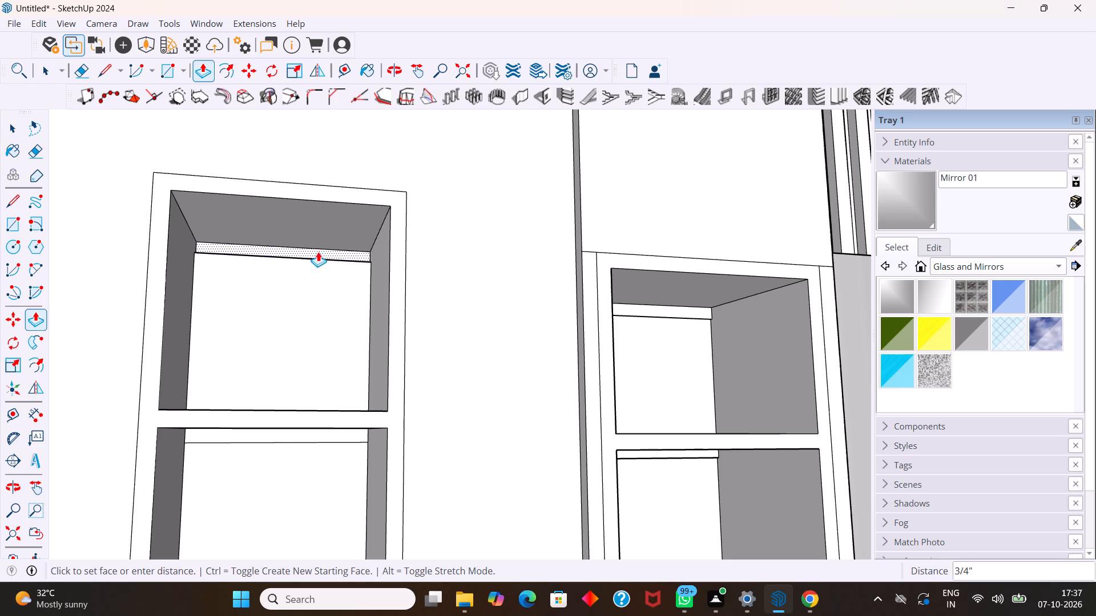
left_click_drag(318, 252, 336, 243)
key("0")
key("period")
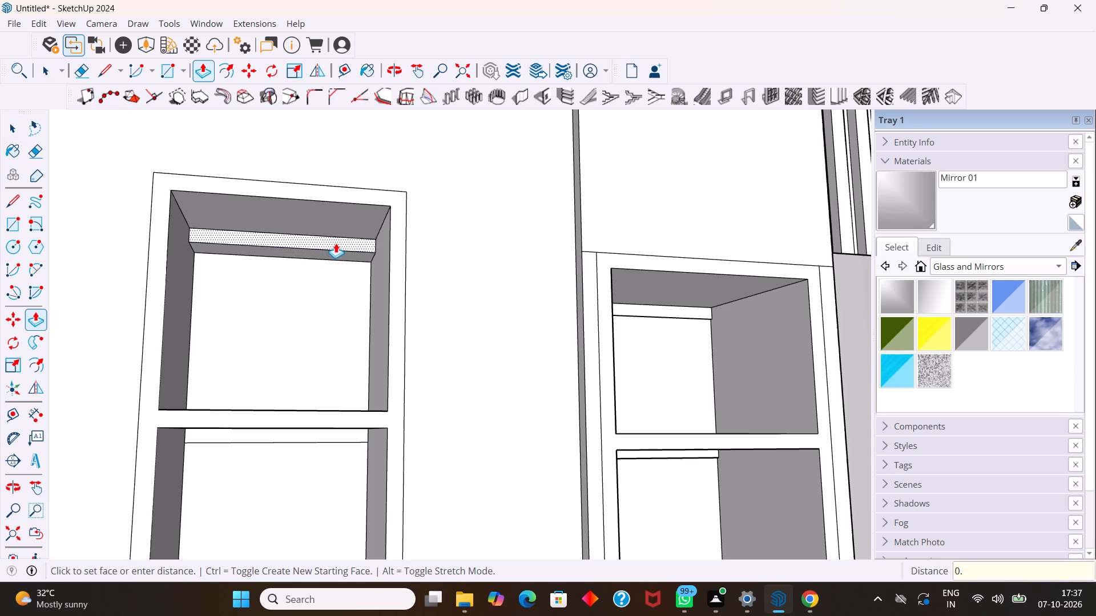
left_click_drag(336, 243, 336, 243)
key("2")
key("Return")
Repeat the 0.2" pull on the narrow strip at the back of the middle compartment.
scroll(315, 310, "up", 5)
scroll(311, 317, "down", 9)
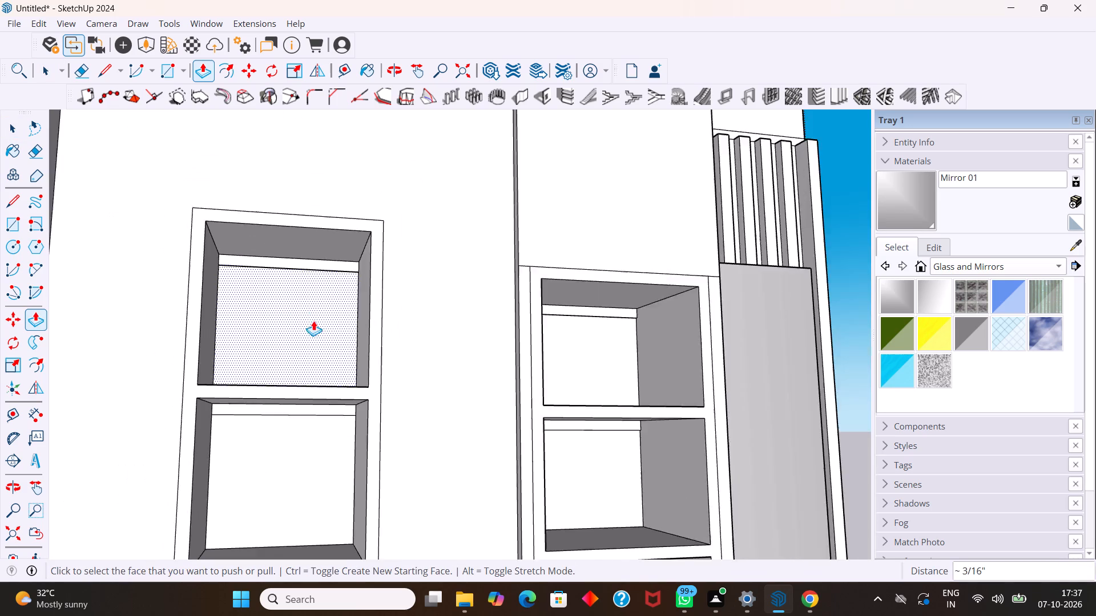
scroll(273, 469, "up", 5)
middle_click_drag(273, 461, 271, 370)
scroll(271, 354, "up", 7)
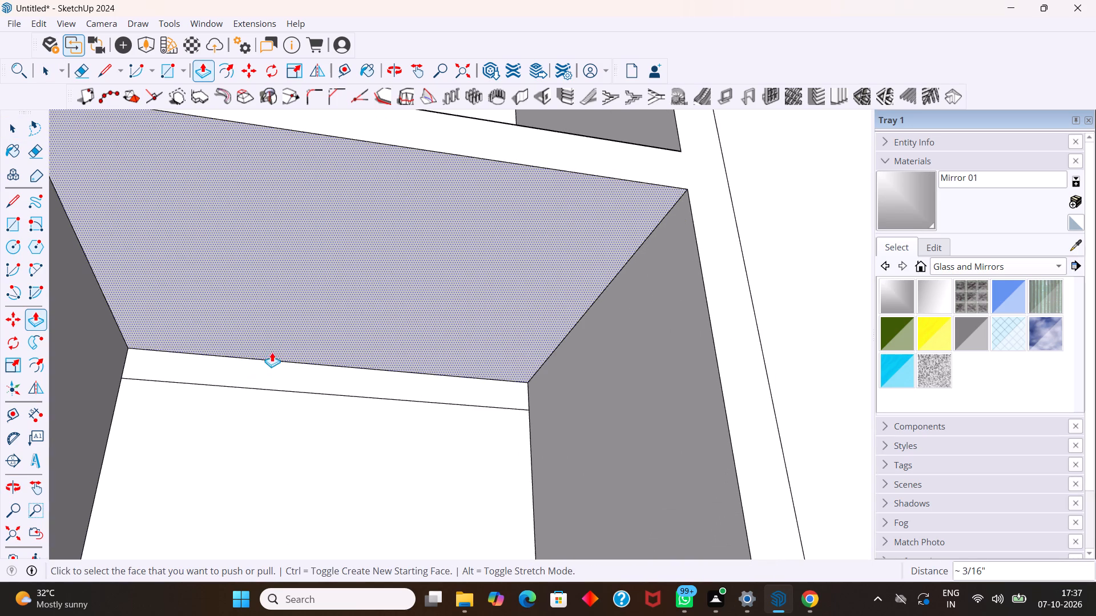
double_click(269, 366)
scroll(268, 364, "down", 16)
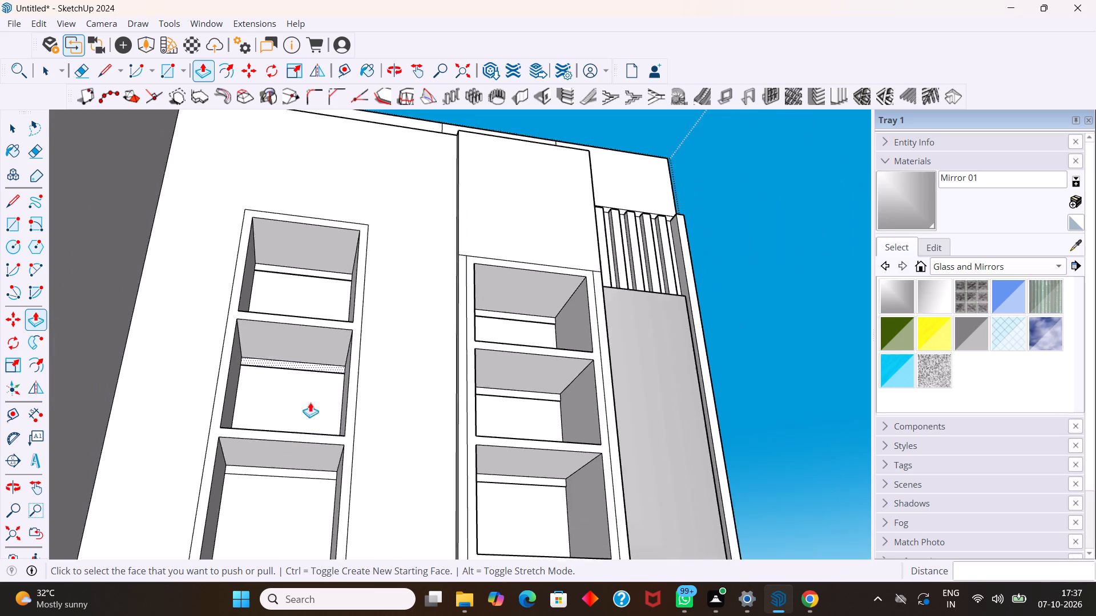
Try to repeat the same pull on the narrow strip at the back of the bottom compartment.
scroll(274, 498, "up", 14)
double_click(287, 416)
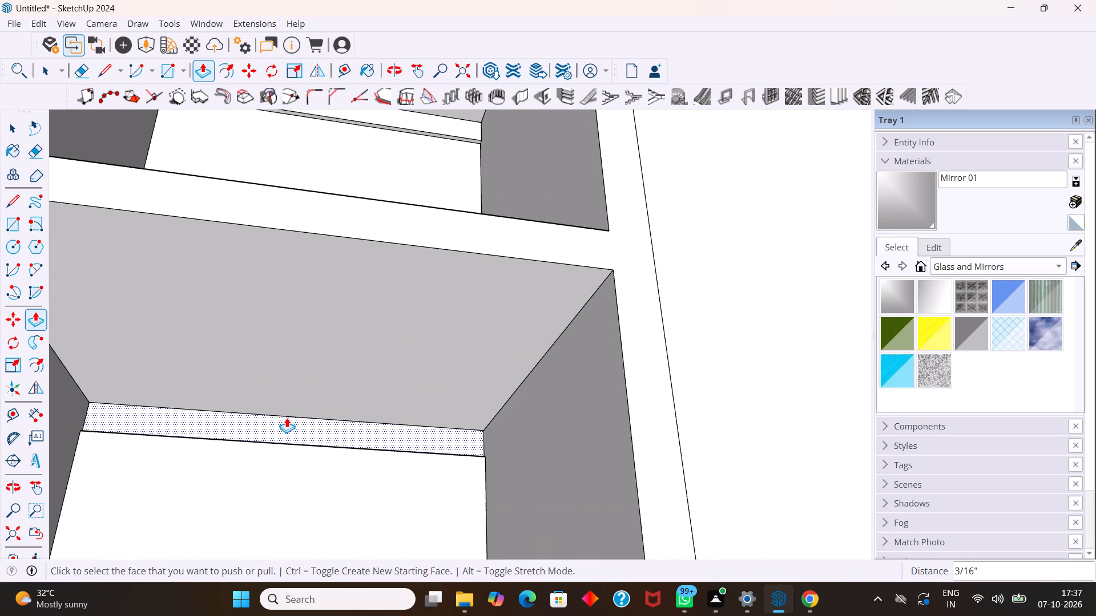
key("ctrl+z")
Pull the narrow strip on the bottom compartment's back face 0.2" outward.
left_click_drag(284, 420, 303, 410)
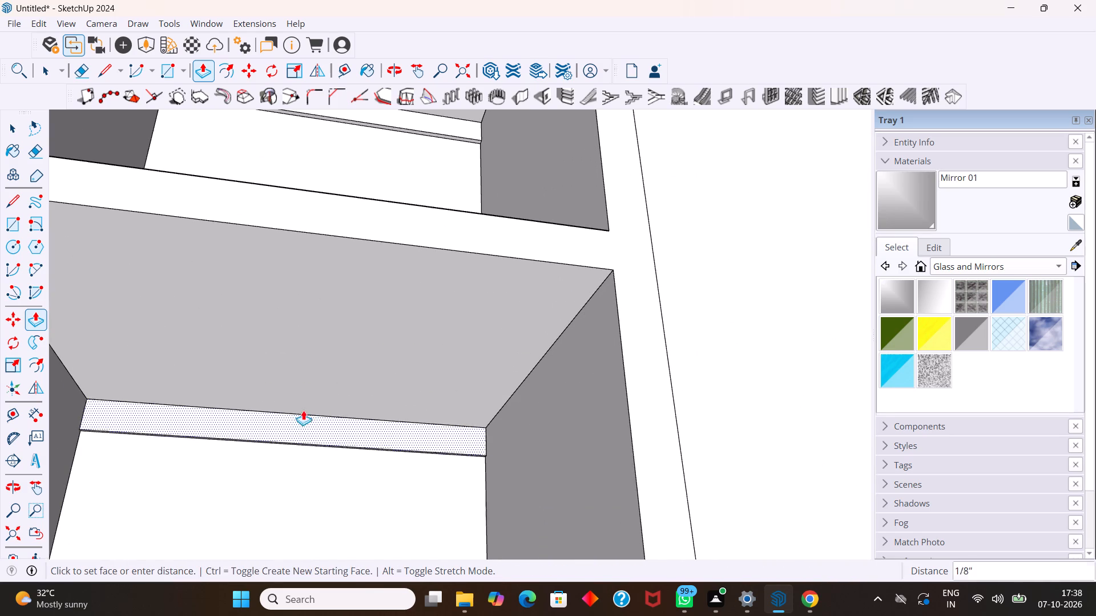
left_click_drag(303, 410, 323, 399)
type("0.")
key("2")
key("Return")
key("space")
Examine the raised strips in the three-compartment niche and compare them with the neighbouring shelf unit.
scroll(311, 383, "down", 16)
scroll(321, 348, "down", 7)
middle_click_drag(323, 384, 329, 441)
scroll(325, 426, "down", 6)
middle_click_drag(329, 397, 320, 453)
scroll(319, 371, "up", 3)
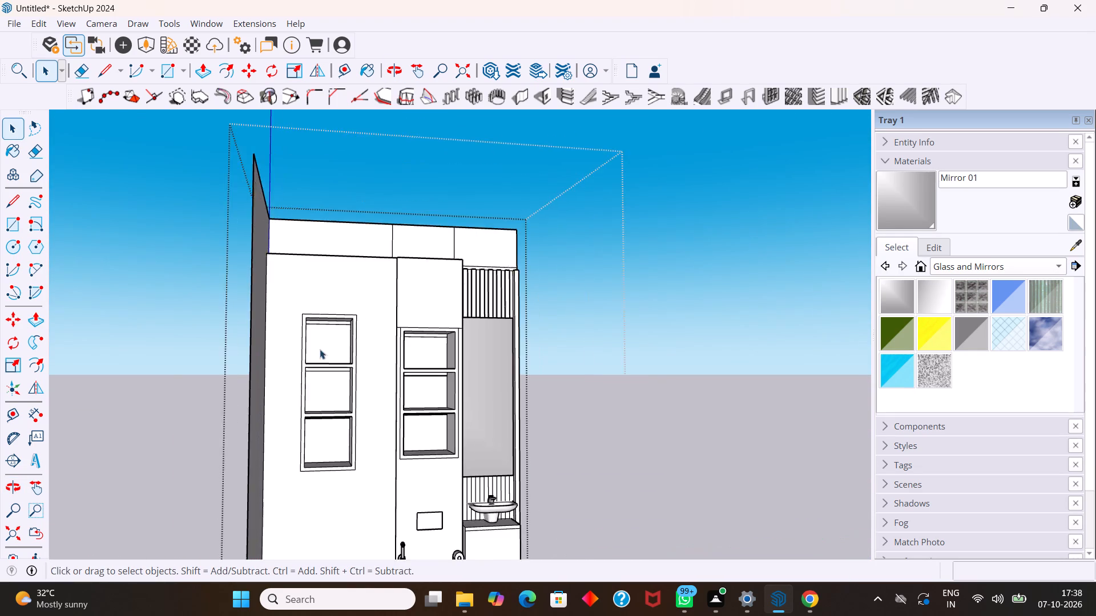
scroll(320, 349, "up", 9)
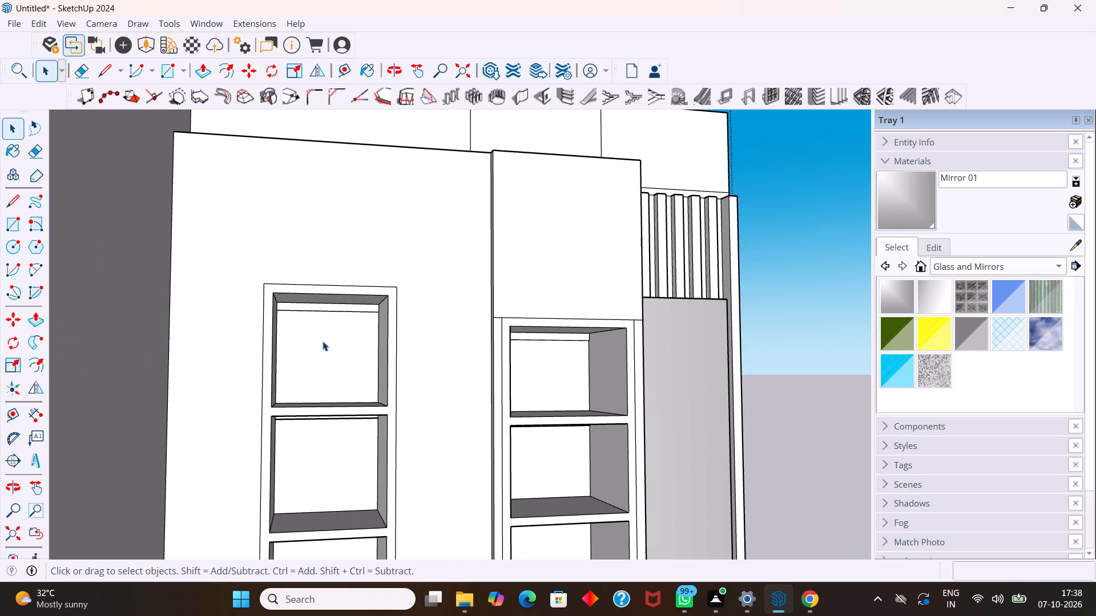
middle_click_drag(322, 351, 178, 379)
scroll(236, 364, "up", 4)
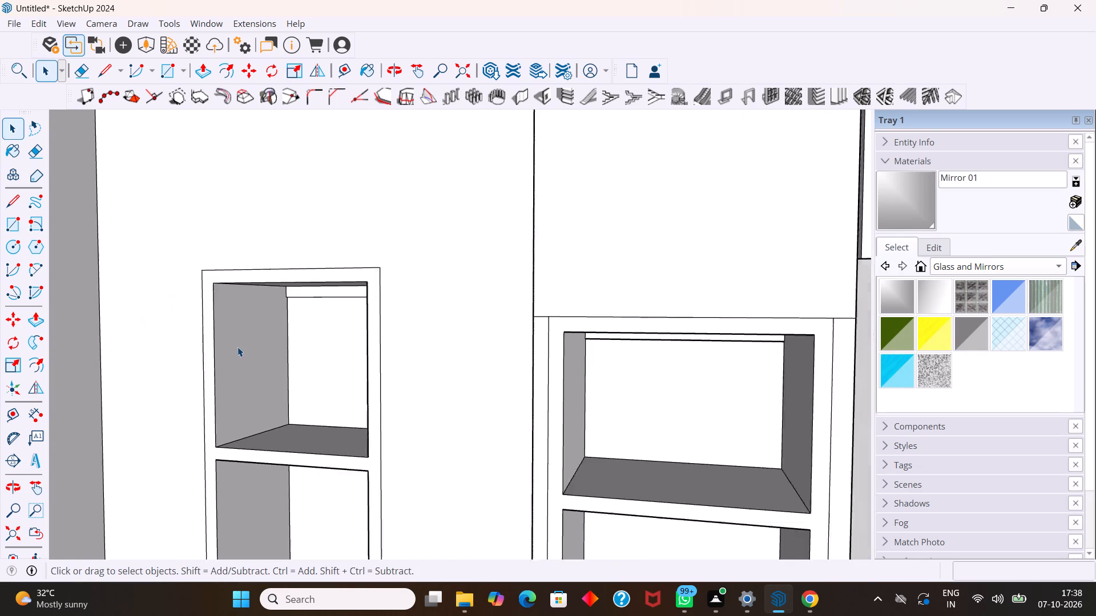
Examine the raised back strips in the three-compartment wall niche from several angles against the neighbouring shelf unit.
scroll(237, 347, "up", 4)
middle_click(232, 346)
middle_click_drag(233, 340, 164, 329)
scroll(229, 340, "up", 1)
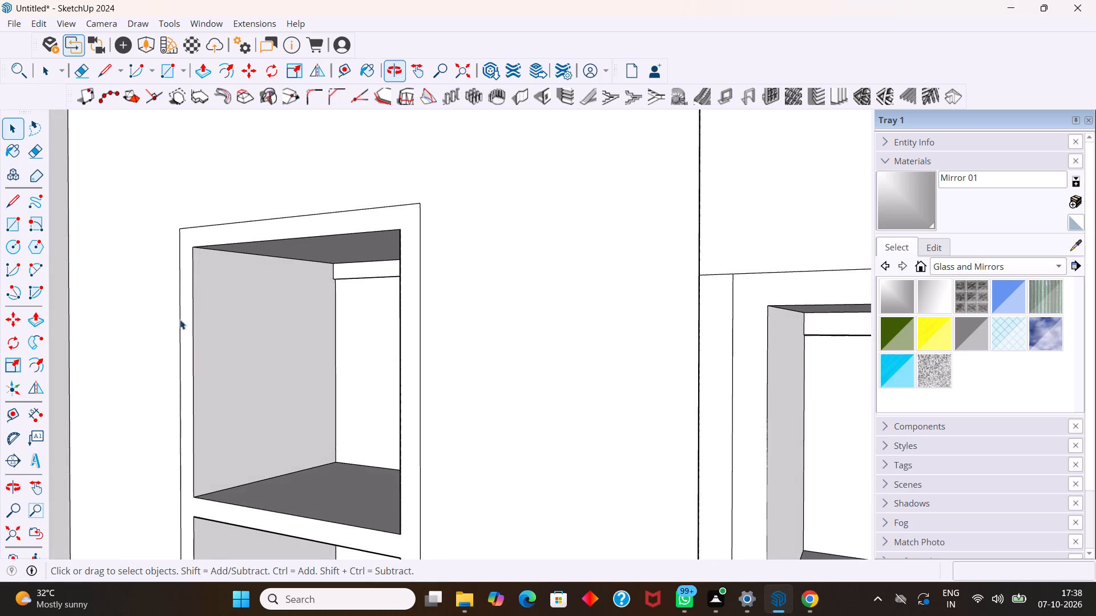
middle_click_drag(215, 302, 106, 256)
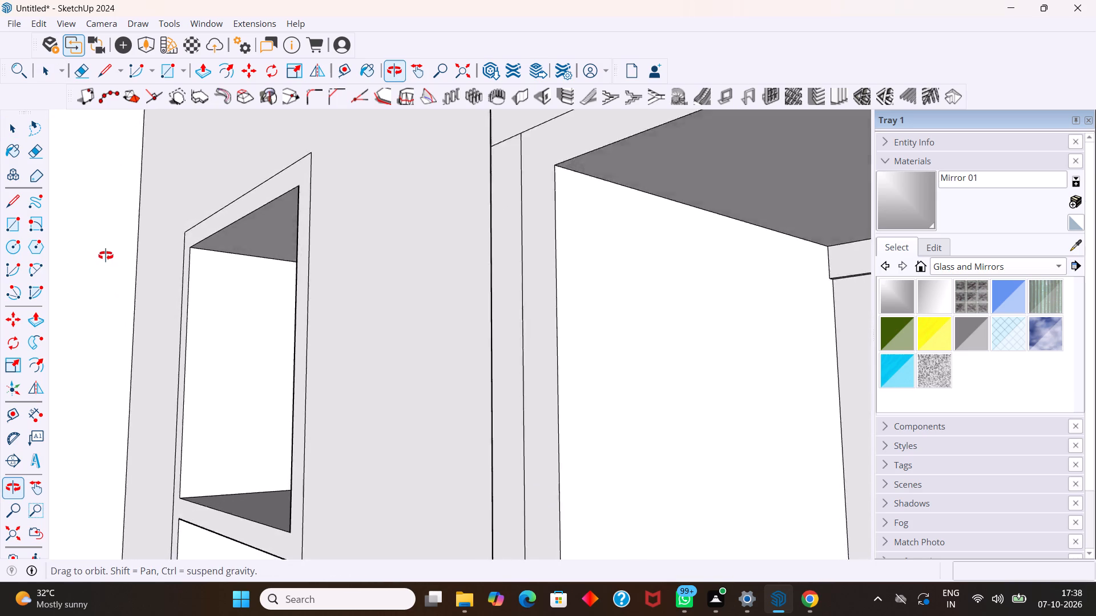
middle_click_drag(106, 256, 249, 306)
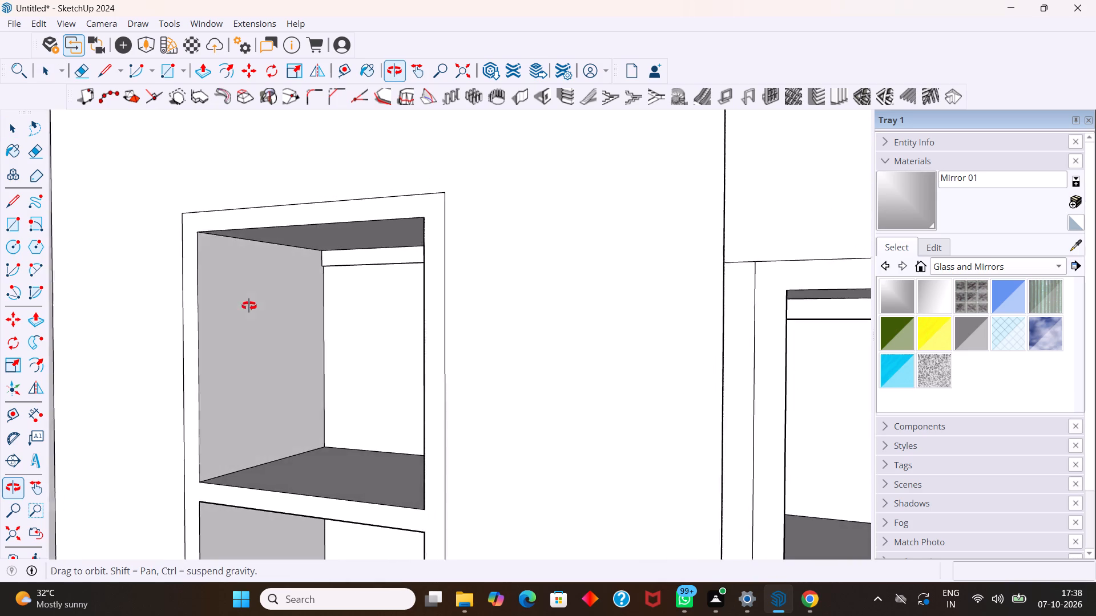
middle_click_drag(249, 306, 260, 314)
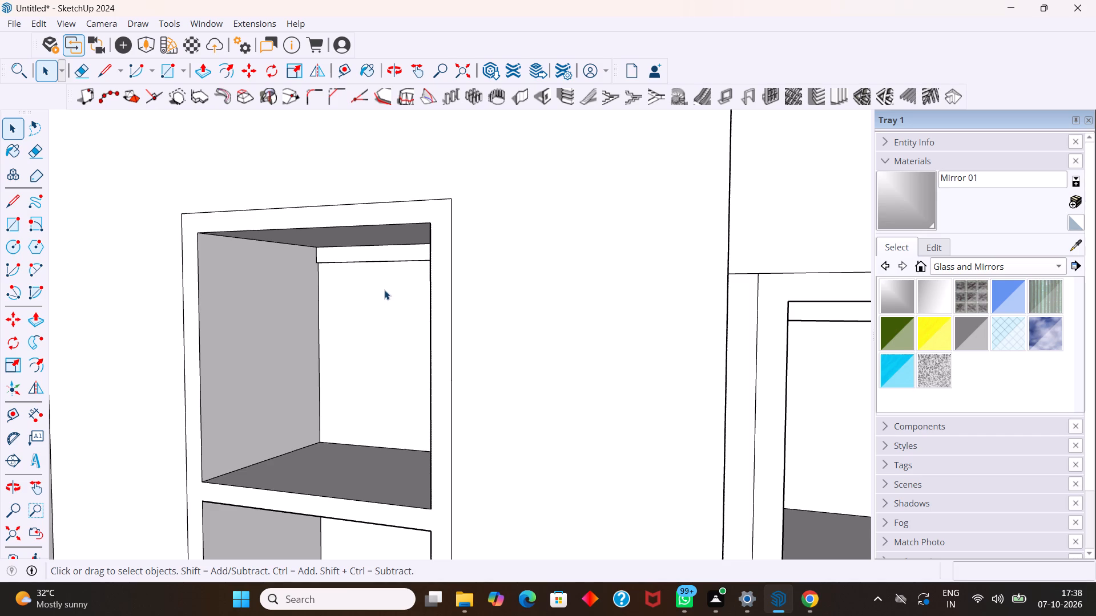
scroll(386, 285, "down", 4)
middle_click_drag(386, 283, 426, 279)
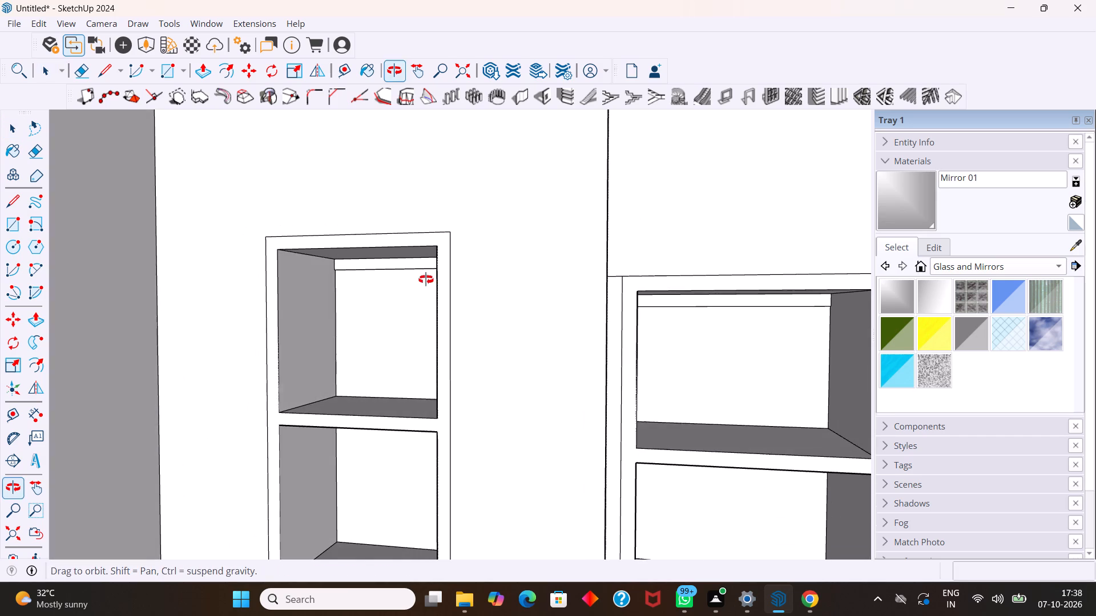
middle_click_drag(426, 279, 426, 279)
scroll(427, 279, "down", 3)
middle_click_drag(427, 278, 443, 287)
middle_click_drag(429, 295, 442, 273)
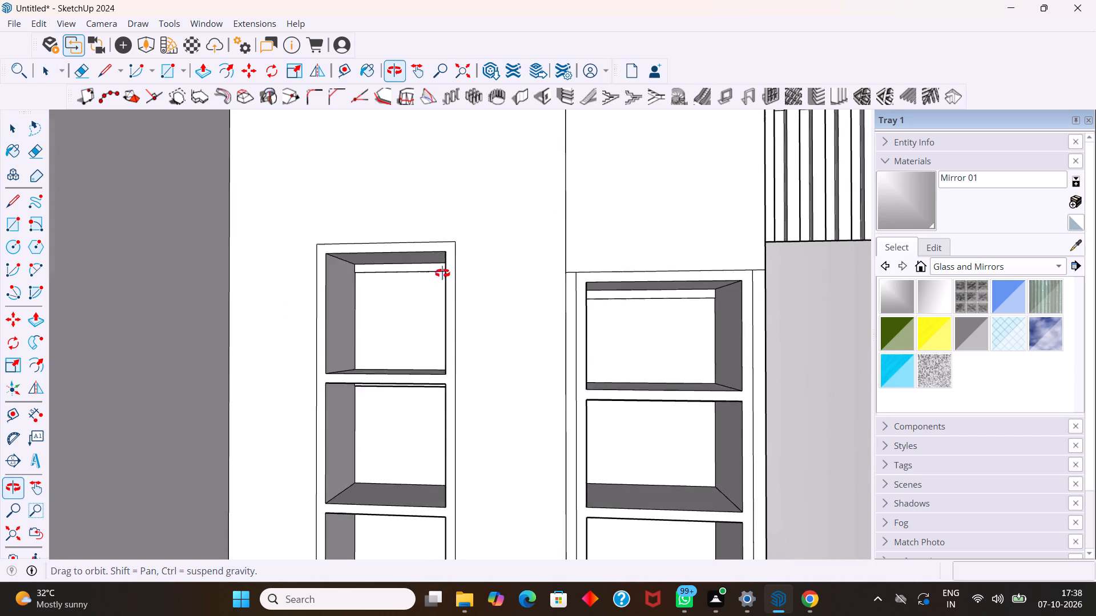
middle_click_drag(442, 273, 447, 258)
Review the whole bathroom wall, including both shelf niches, the mirror panel, the basin and the toilet.
scroll(447, 259, "down", 11)
middle_click_drag(441, 286, 475, 371)
scroll(475, 370, "down", 6)
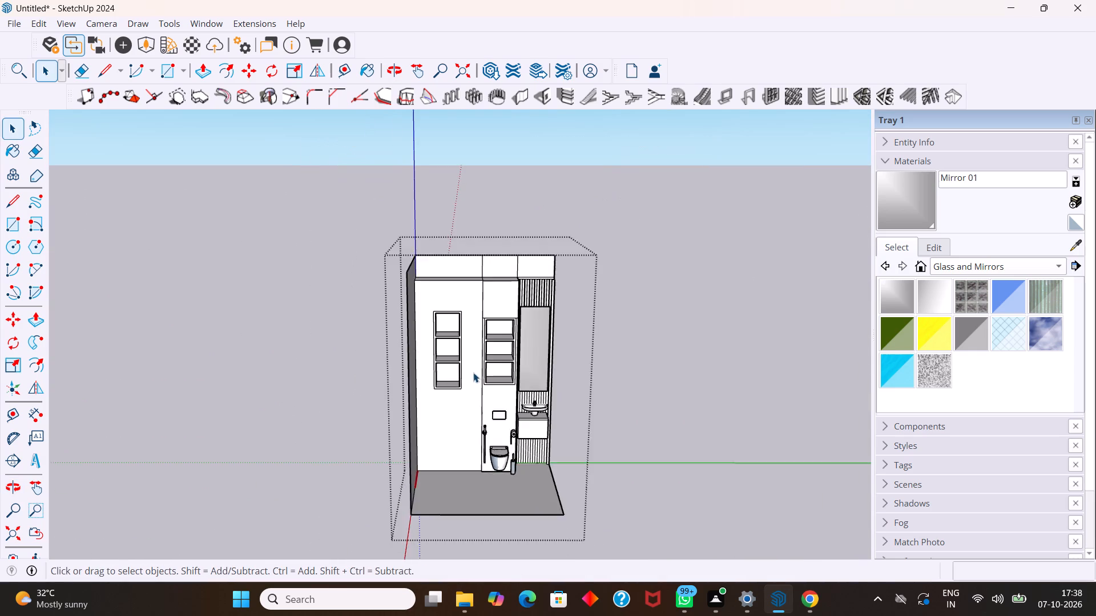
scroll(473, 372, "down", 4)
middle_click_drag(468, 384, 468, 357)
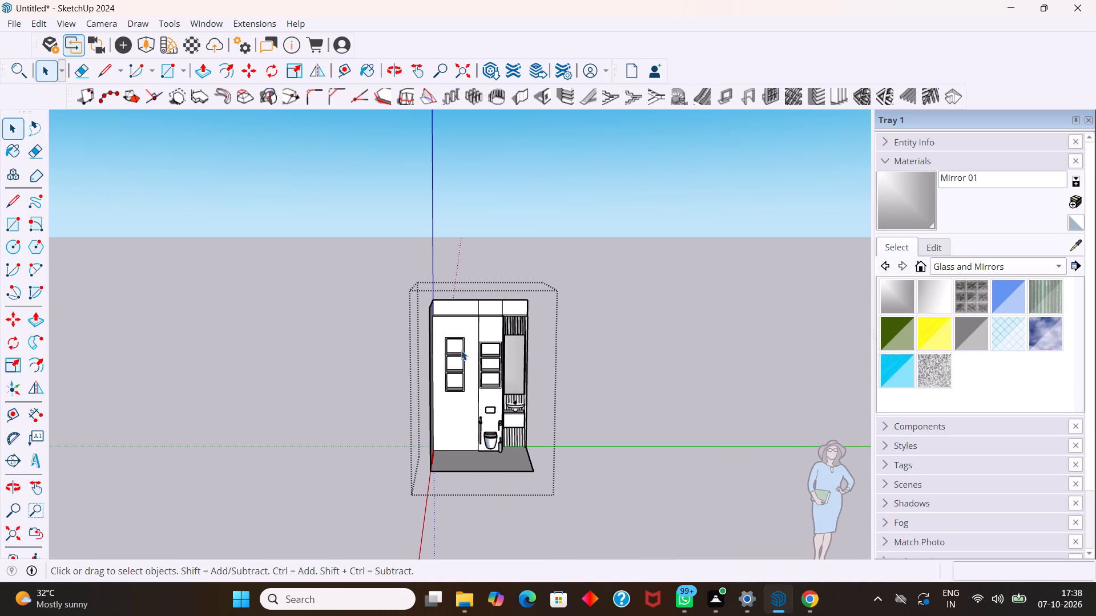
scroll(461, 351, "down", 4)
scroll(474, 392, "up", 10)
middle_click_drag(480, 380, 503, 396)
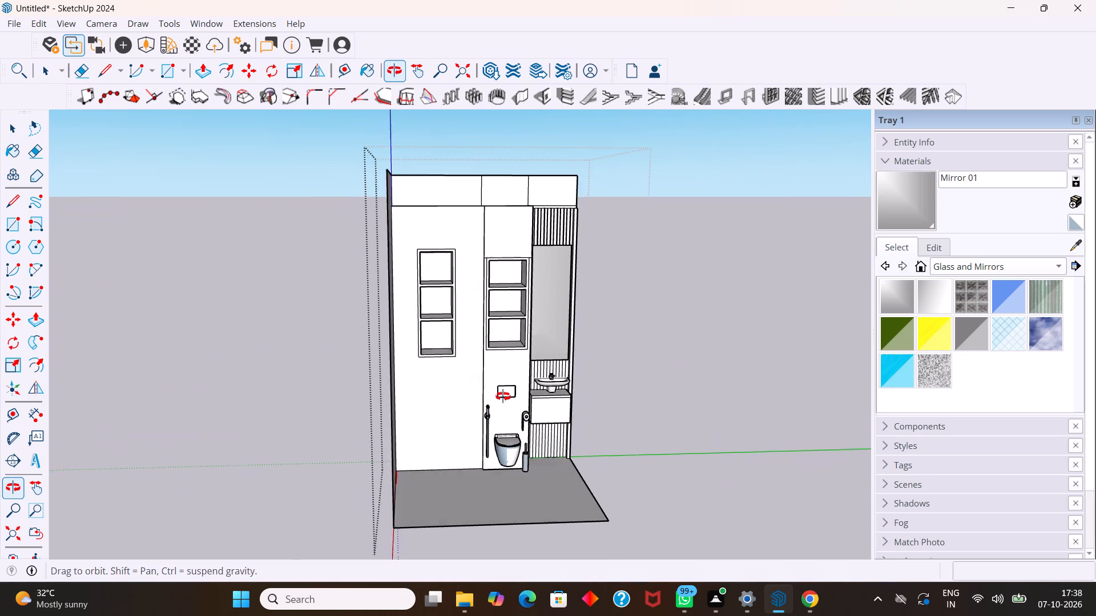
middle_click_drag(503, 396, 503, 394)
scroll(491, 351, "up", 3)
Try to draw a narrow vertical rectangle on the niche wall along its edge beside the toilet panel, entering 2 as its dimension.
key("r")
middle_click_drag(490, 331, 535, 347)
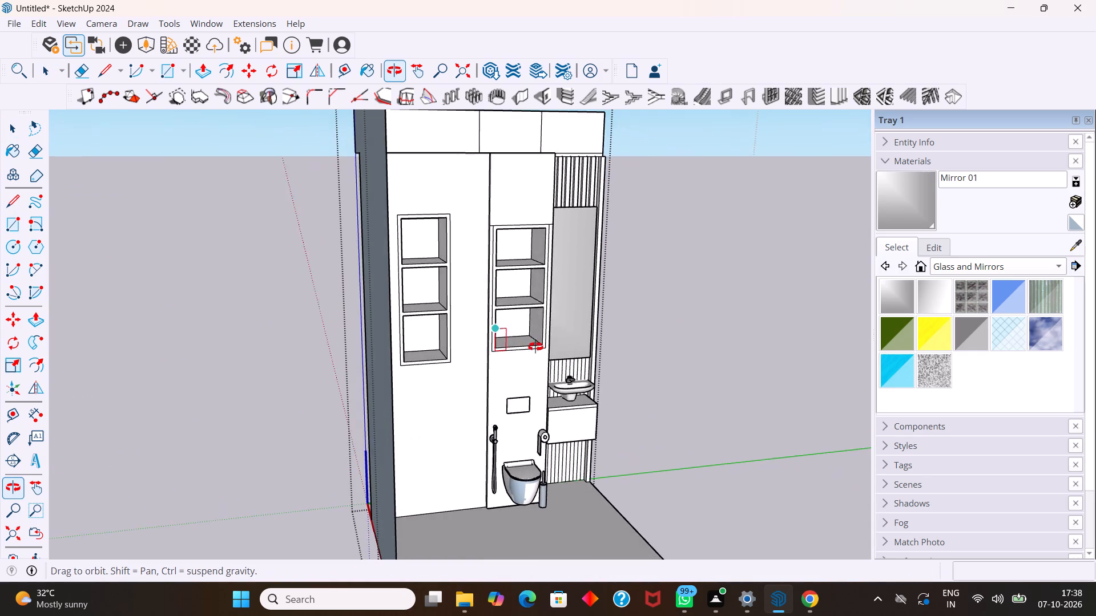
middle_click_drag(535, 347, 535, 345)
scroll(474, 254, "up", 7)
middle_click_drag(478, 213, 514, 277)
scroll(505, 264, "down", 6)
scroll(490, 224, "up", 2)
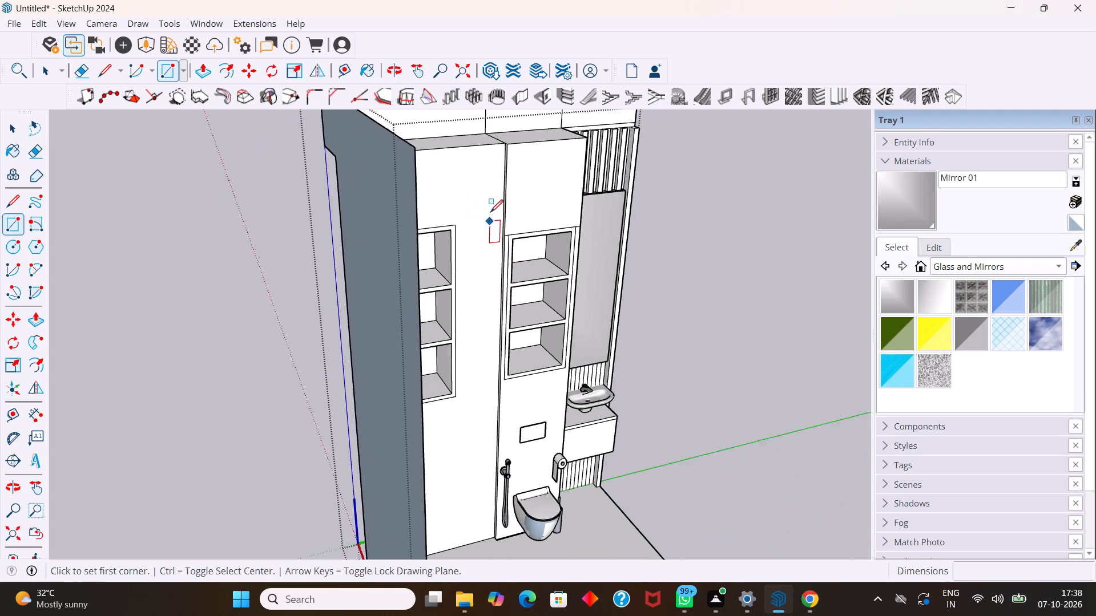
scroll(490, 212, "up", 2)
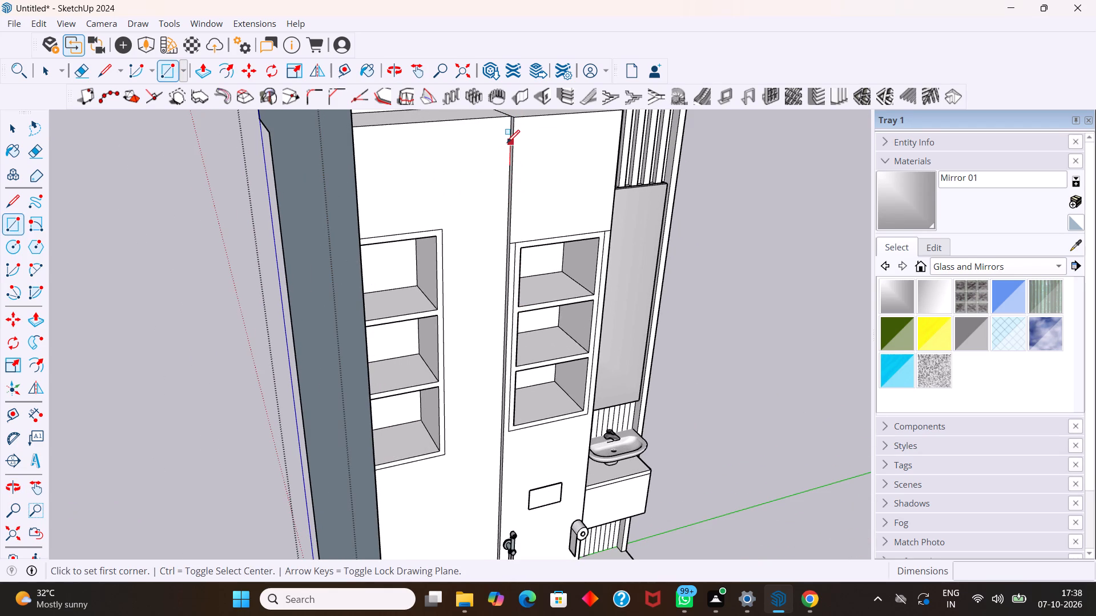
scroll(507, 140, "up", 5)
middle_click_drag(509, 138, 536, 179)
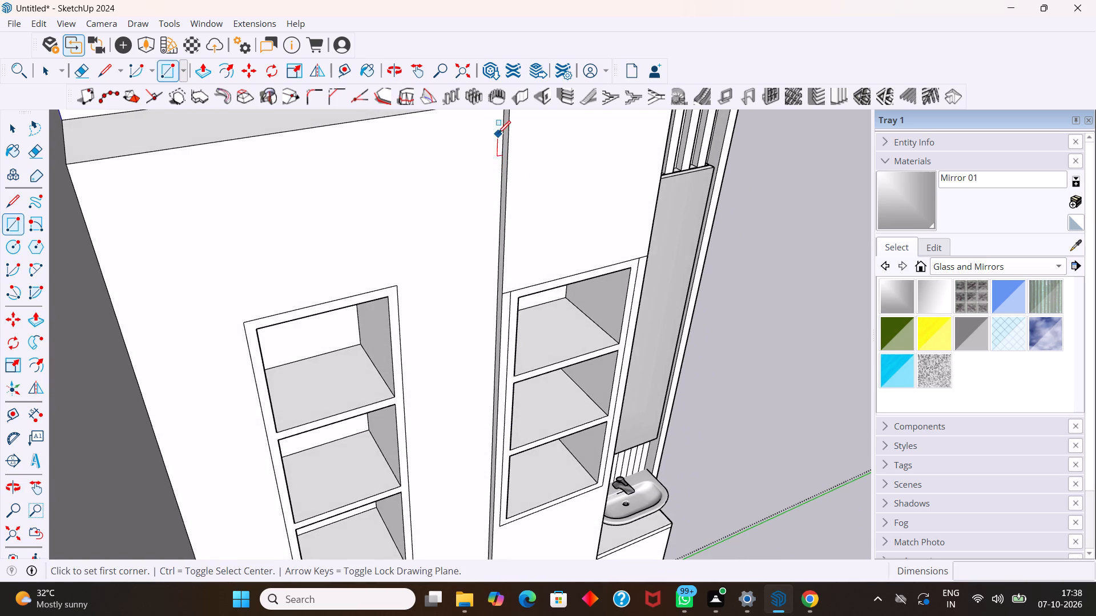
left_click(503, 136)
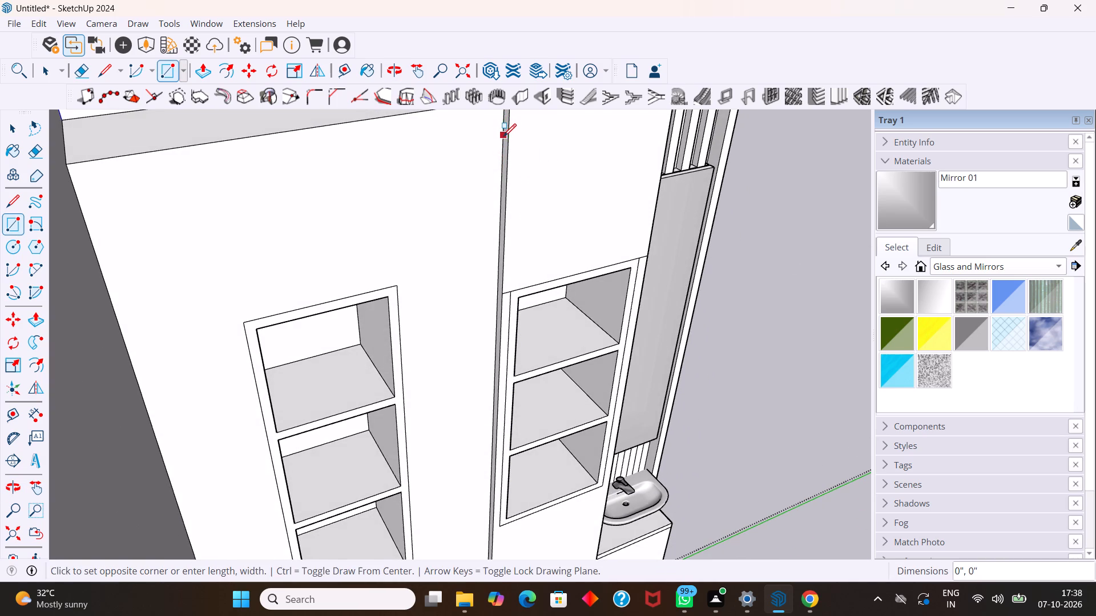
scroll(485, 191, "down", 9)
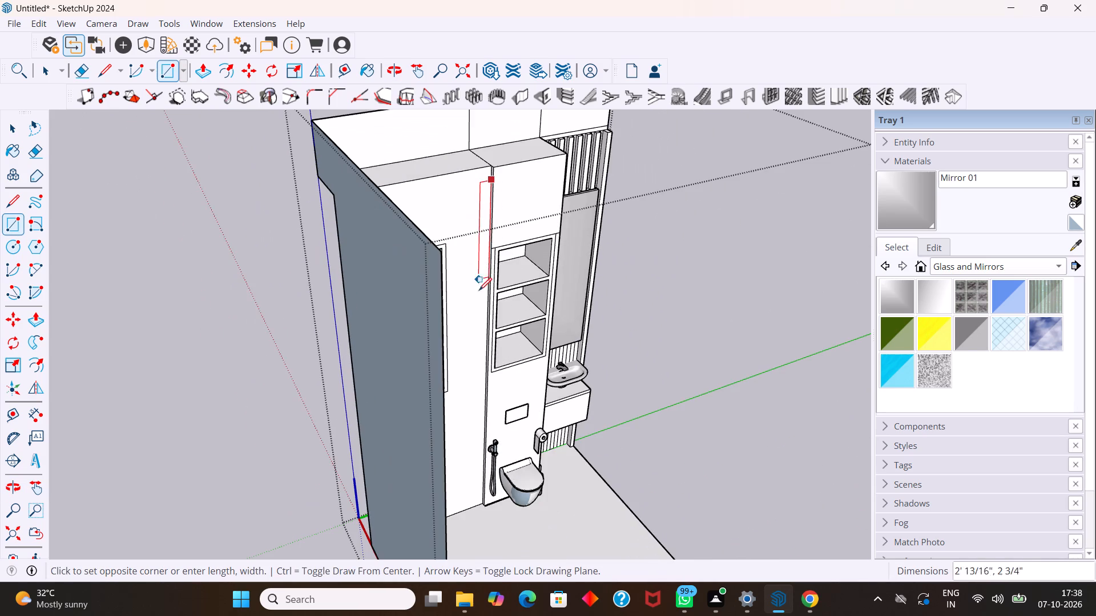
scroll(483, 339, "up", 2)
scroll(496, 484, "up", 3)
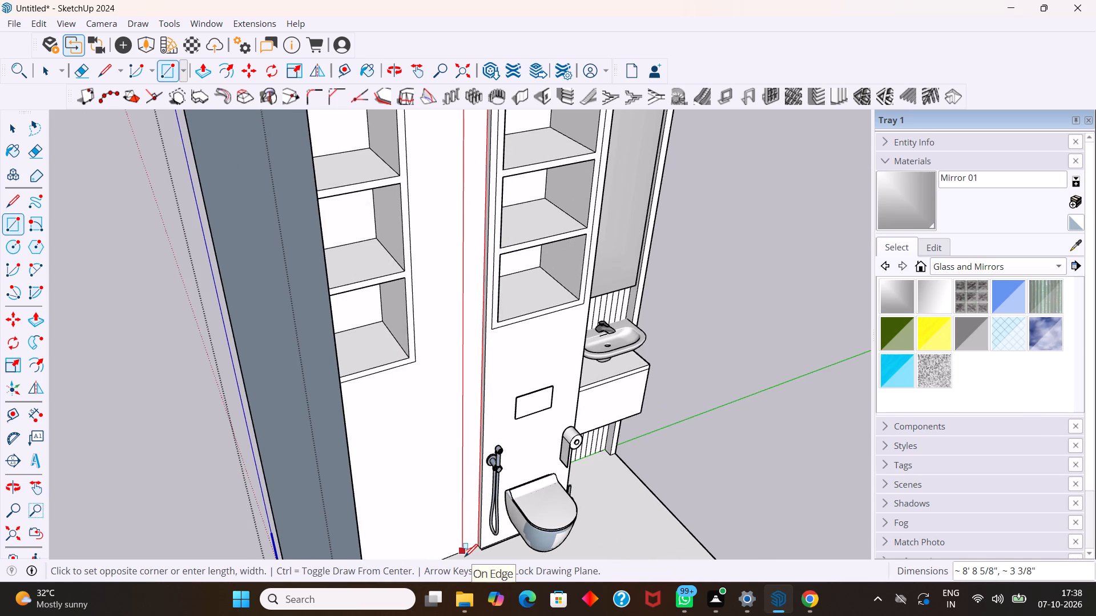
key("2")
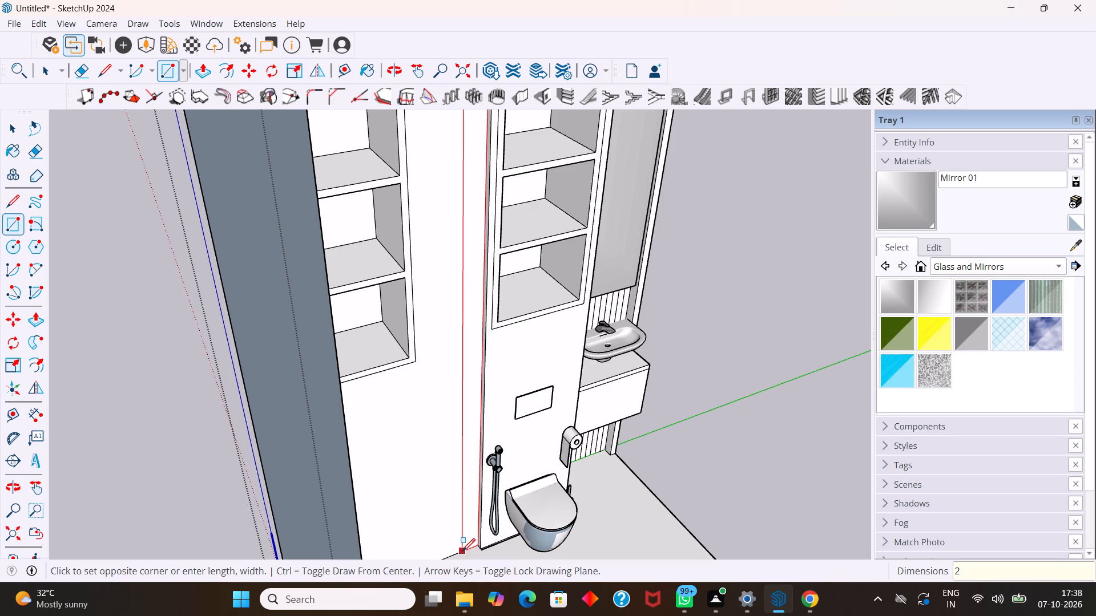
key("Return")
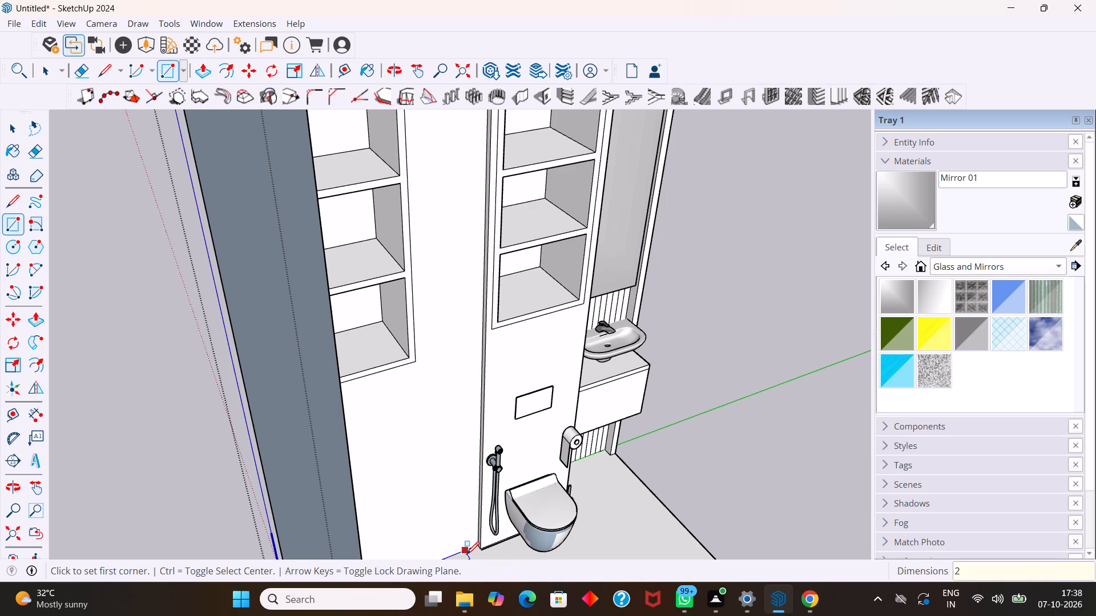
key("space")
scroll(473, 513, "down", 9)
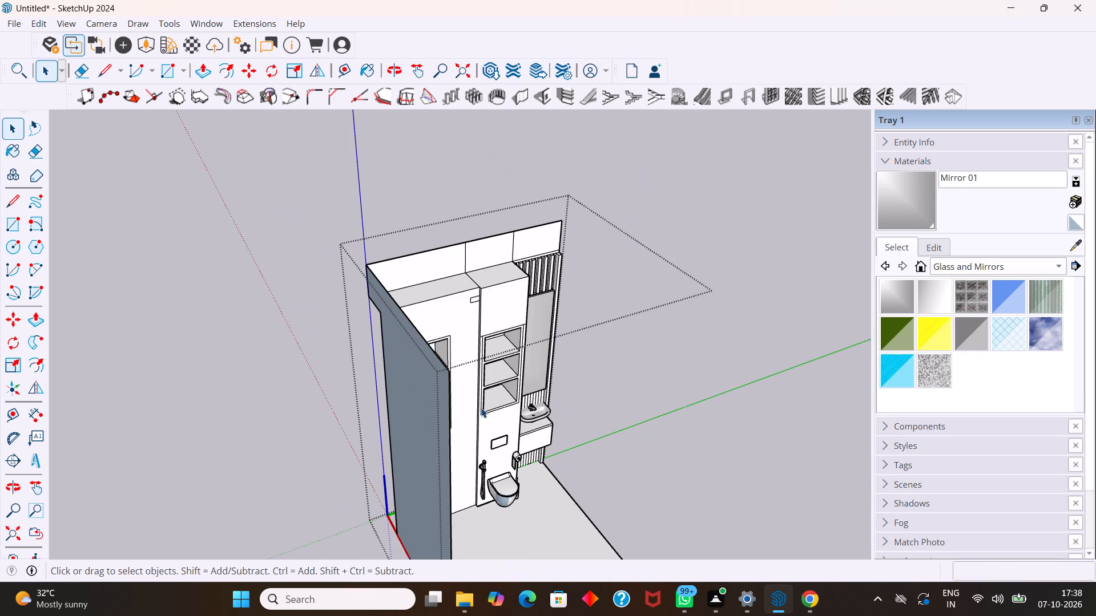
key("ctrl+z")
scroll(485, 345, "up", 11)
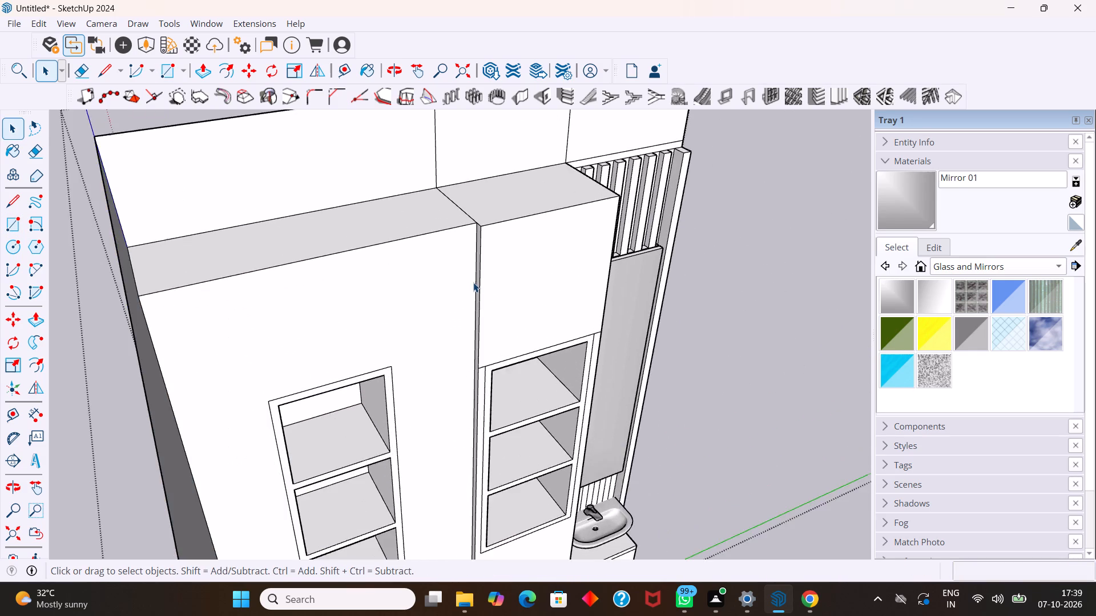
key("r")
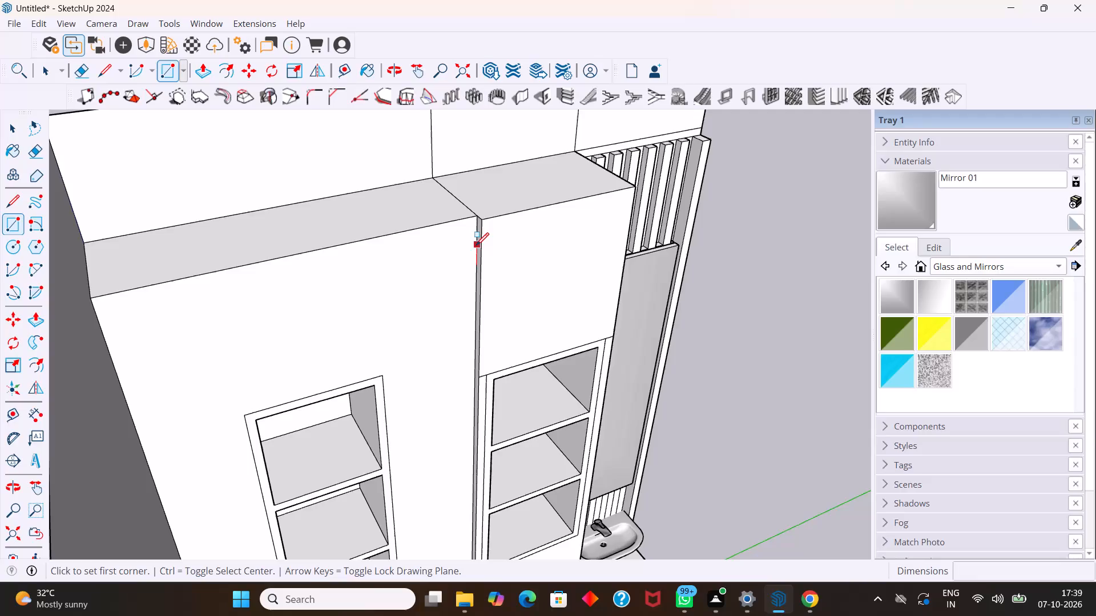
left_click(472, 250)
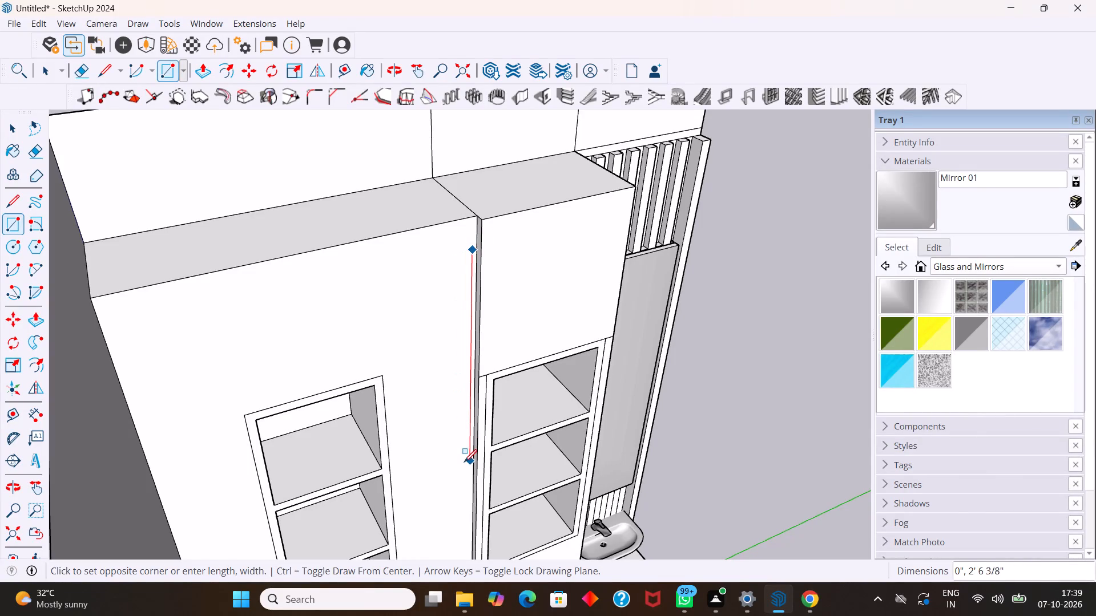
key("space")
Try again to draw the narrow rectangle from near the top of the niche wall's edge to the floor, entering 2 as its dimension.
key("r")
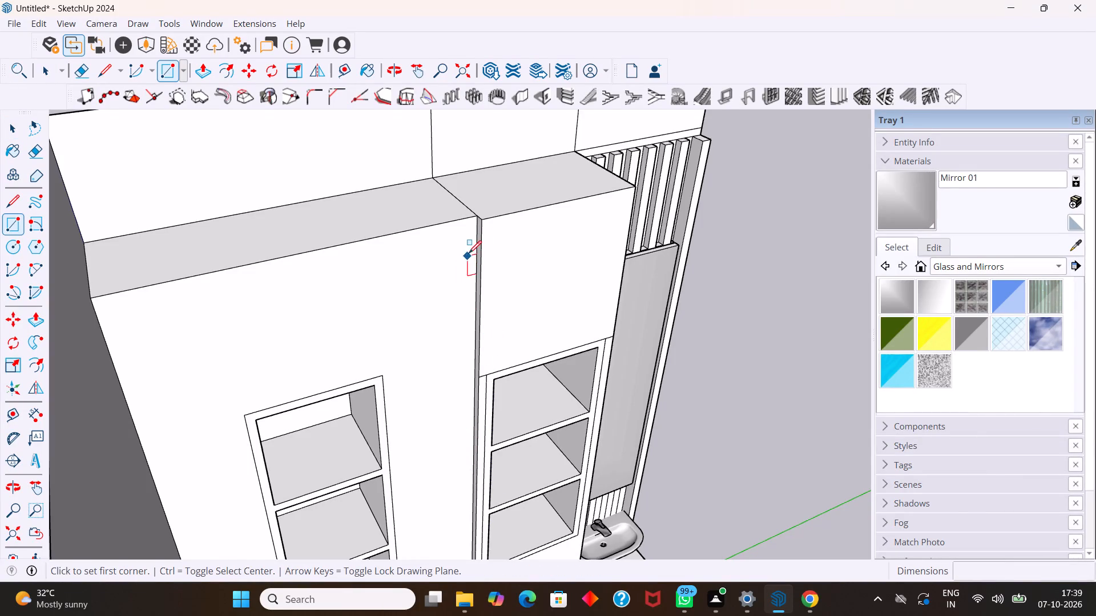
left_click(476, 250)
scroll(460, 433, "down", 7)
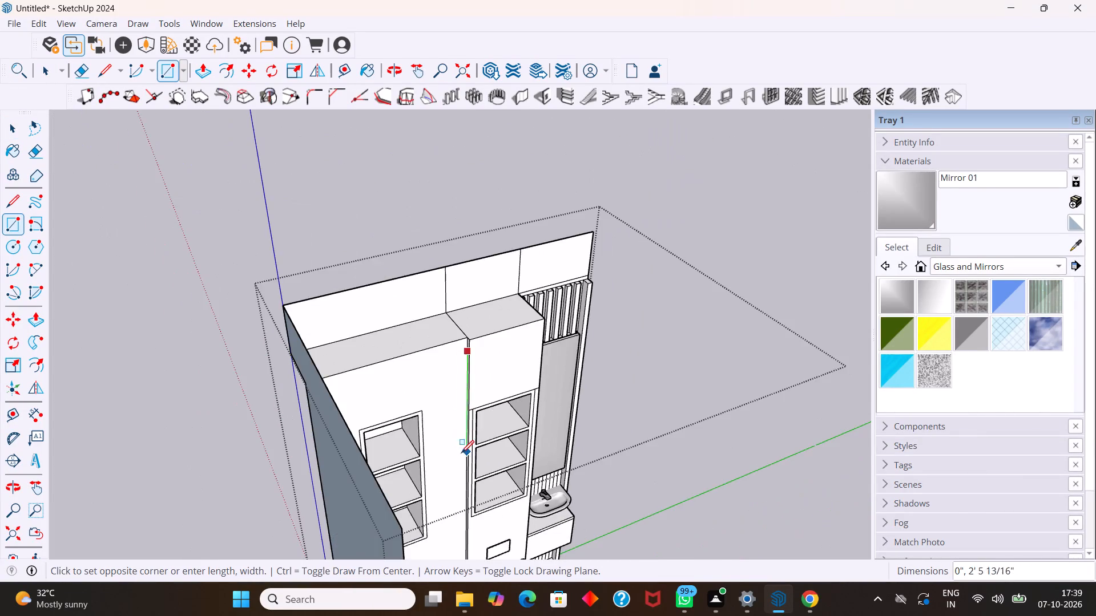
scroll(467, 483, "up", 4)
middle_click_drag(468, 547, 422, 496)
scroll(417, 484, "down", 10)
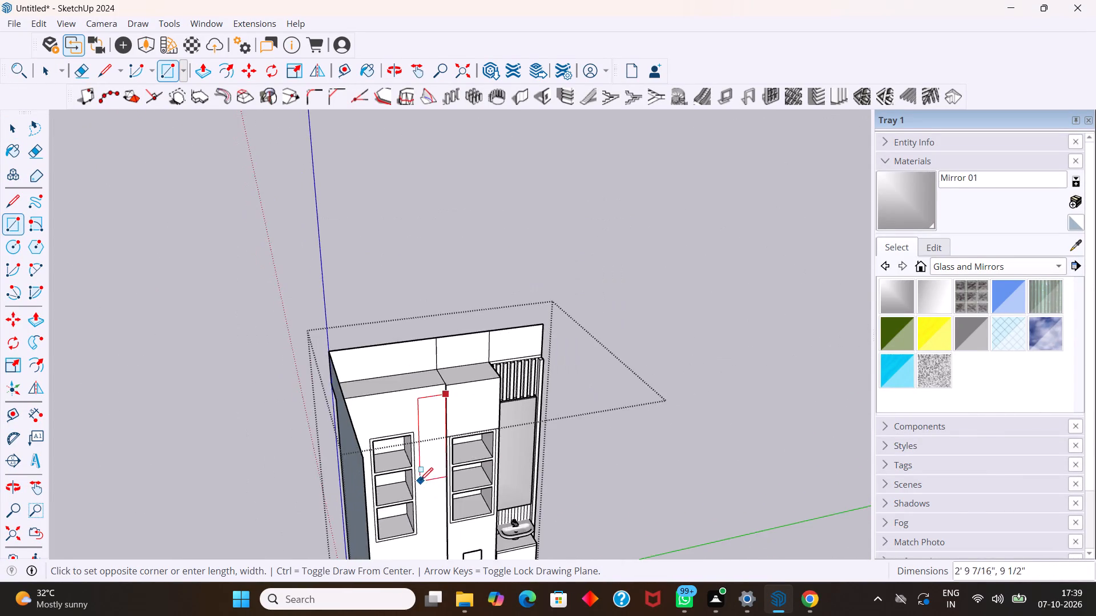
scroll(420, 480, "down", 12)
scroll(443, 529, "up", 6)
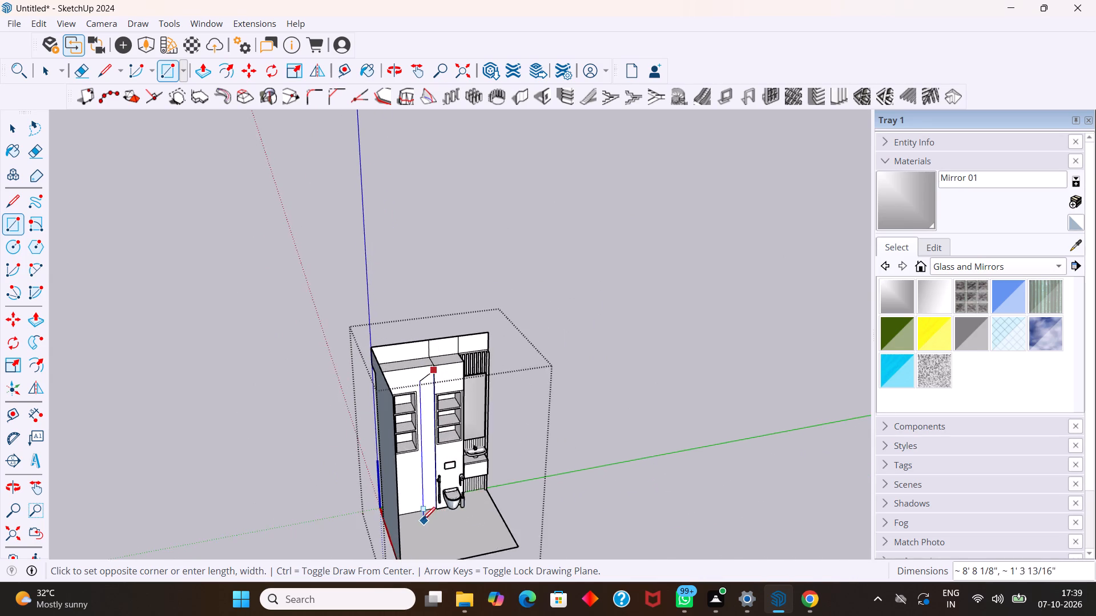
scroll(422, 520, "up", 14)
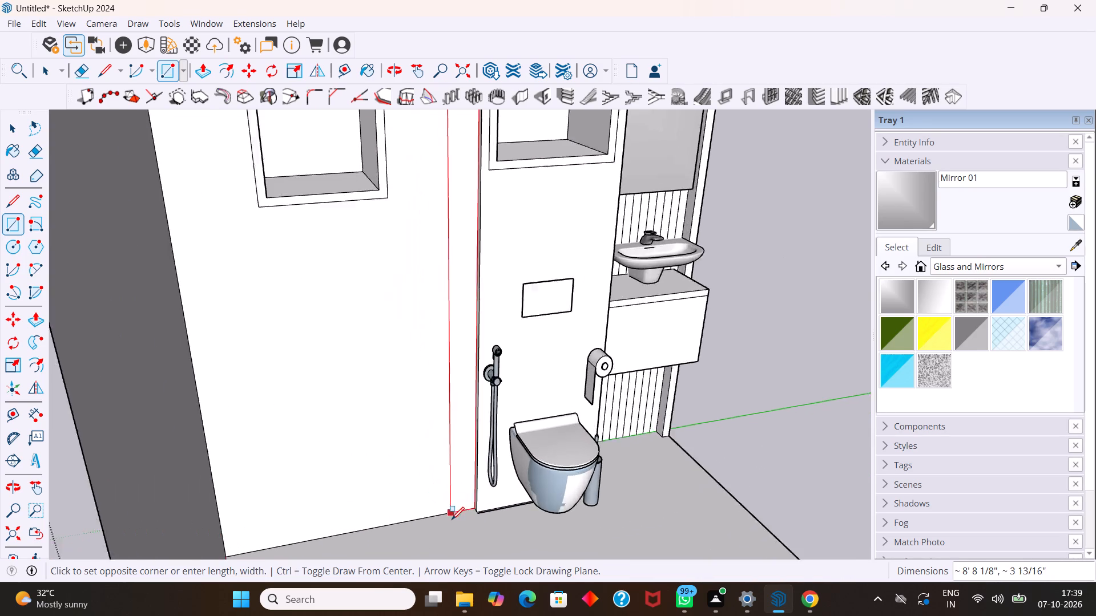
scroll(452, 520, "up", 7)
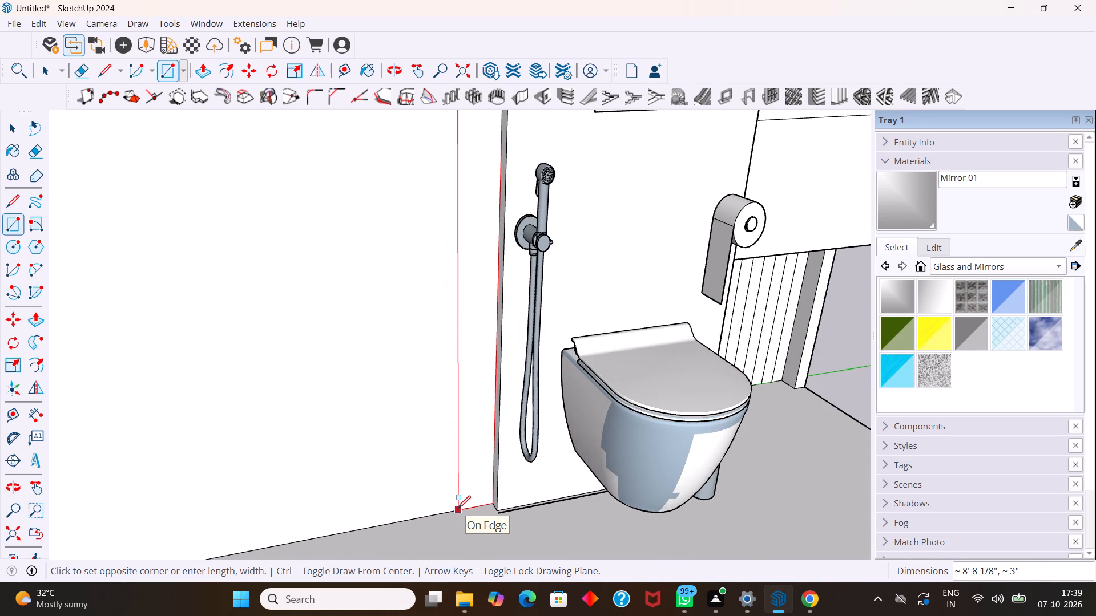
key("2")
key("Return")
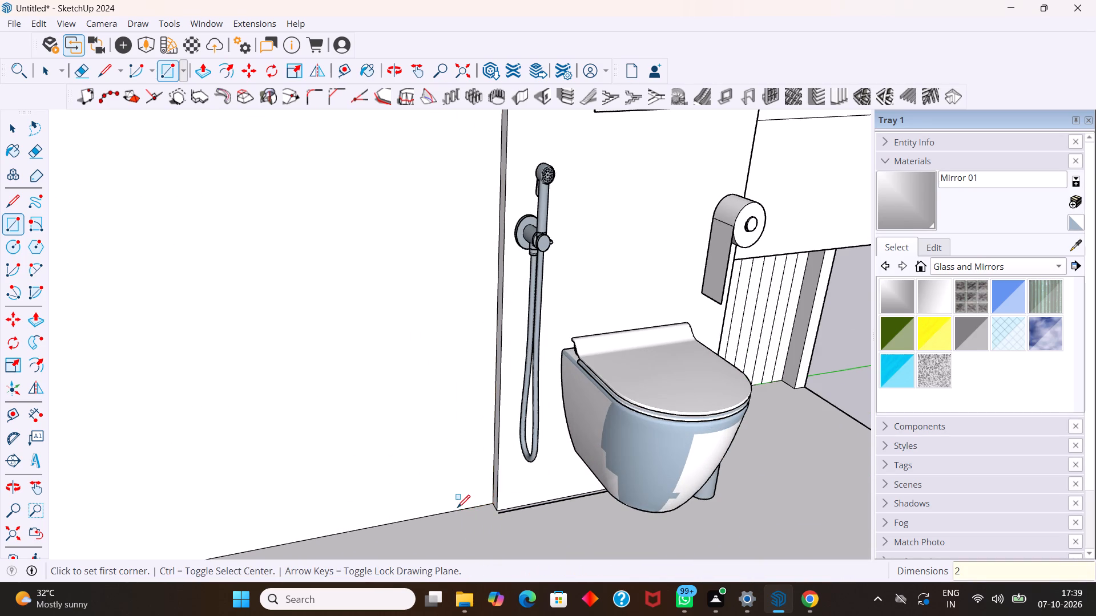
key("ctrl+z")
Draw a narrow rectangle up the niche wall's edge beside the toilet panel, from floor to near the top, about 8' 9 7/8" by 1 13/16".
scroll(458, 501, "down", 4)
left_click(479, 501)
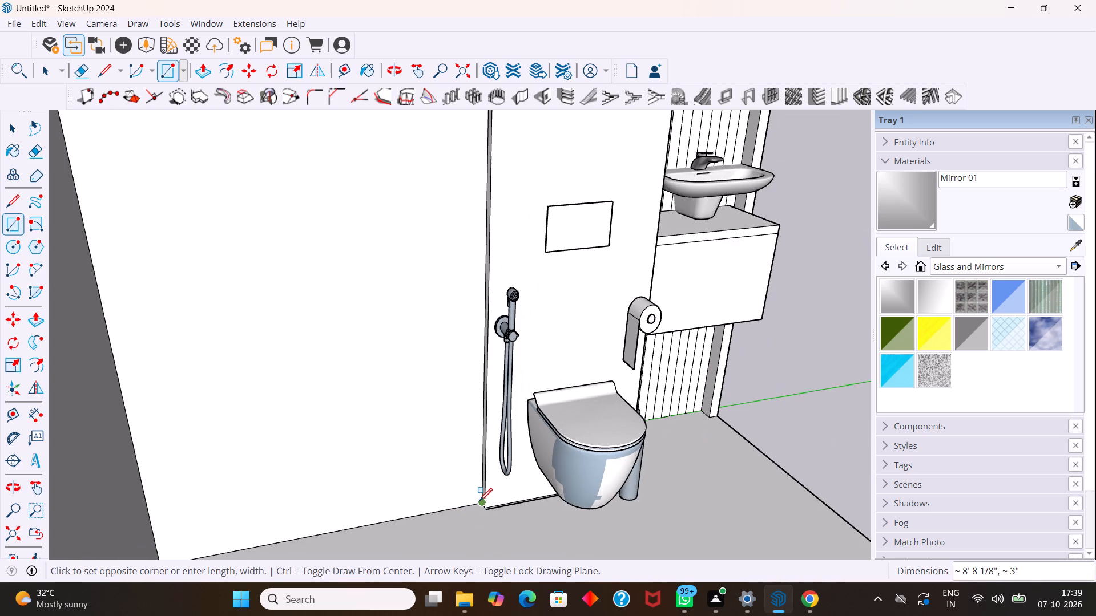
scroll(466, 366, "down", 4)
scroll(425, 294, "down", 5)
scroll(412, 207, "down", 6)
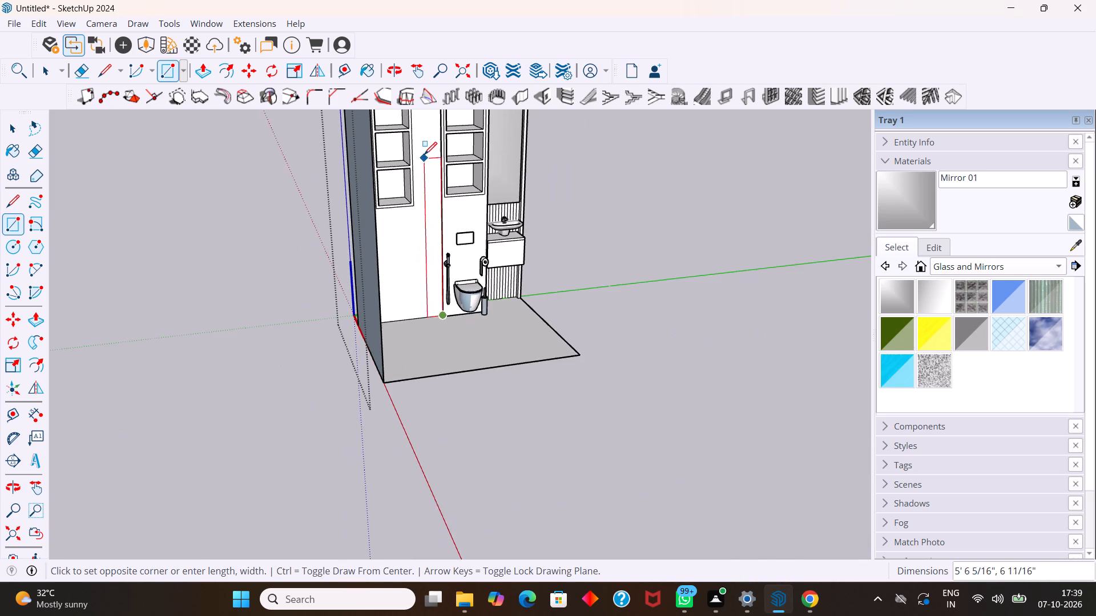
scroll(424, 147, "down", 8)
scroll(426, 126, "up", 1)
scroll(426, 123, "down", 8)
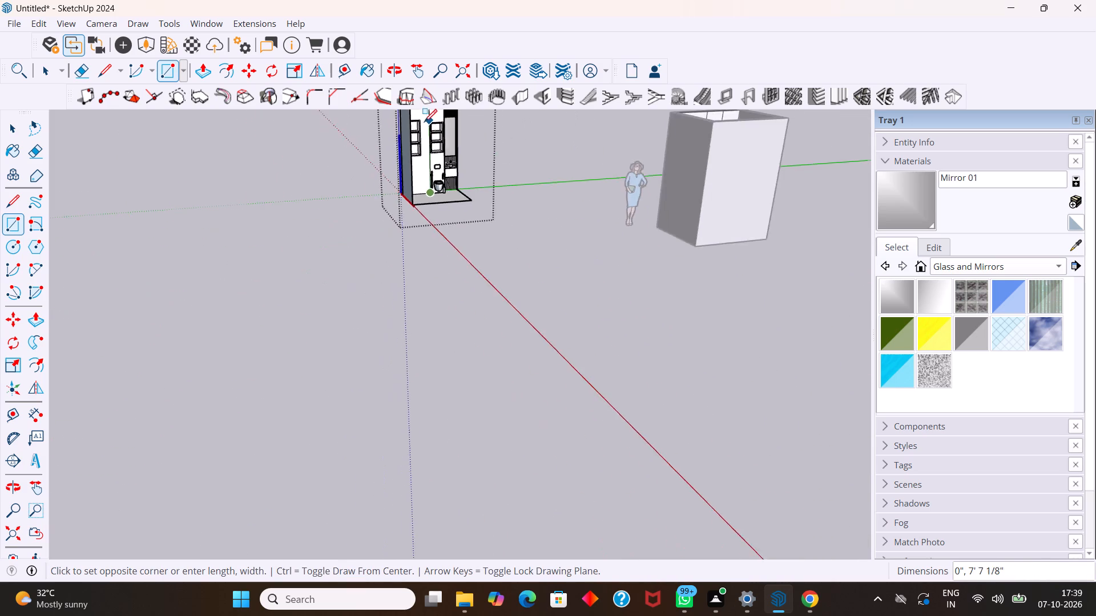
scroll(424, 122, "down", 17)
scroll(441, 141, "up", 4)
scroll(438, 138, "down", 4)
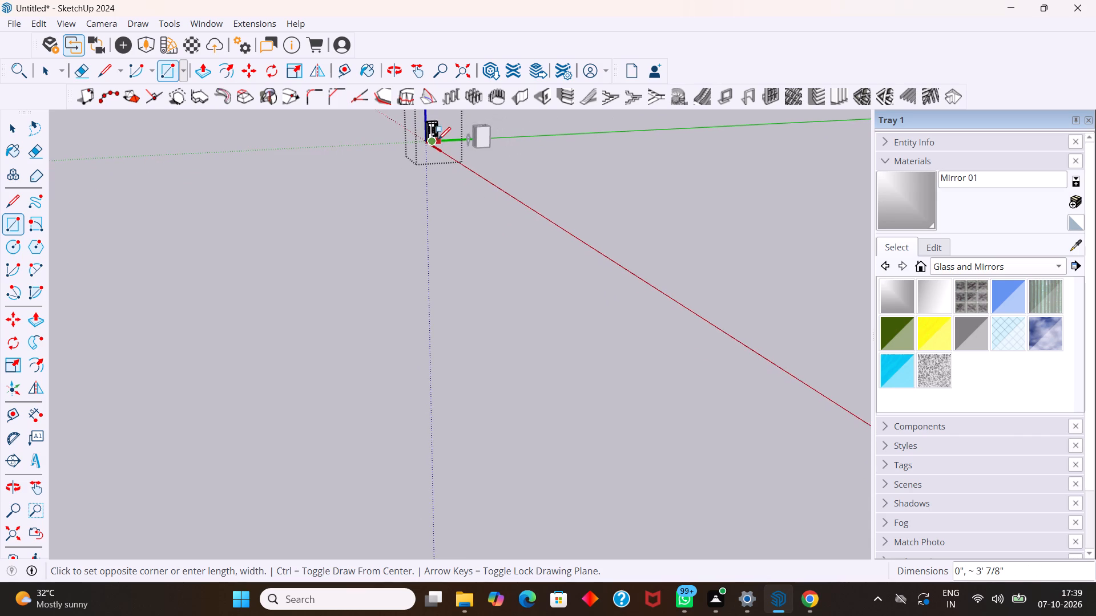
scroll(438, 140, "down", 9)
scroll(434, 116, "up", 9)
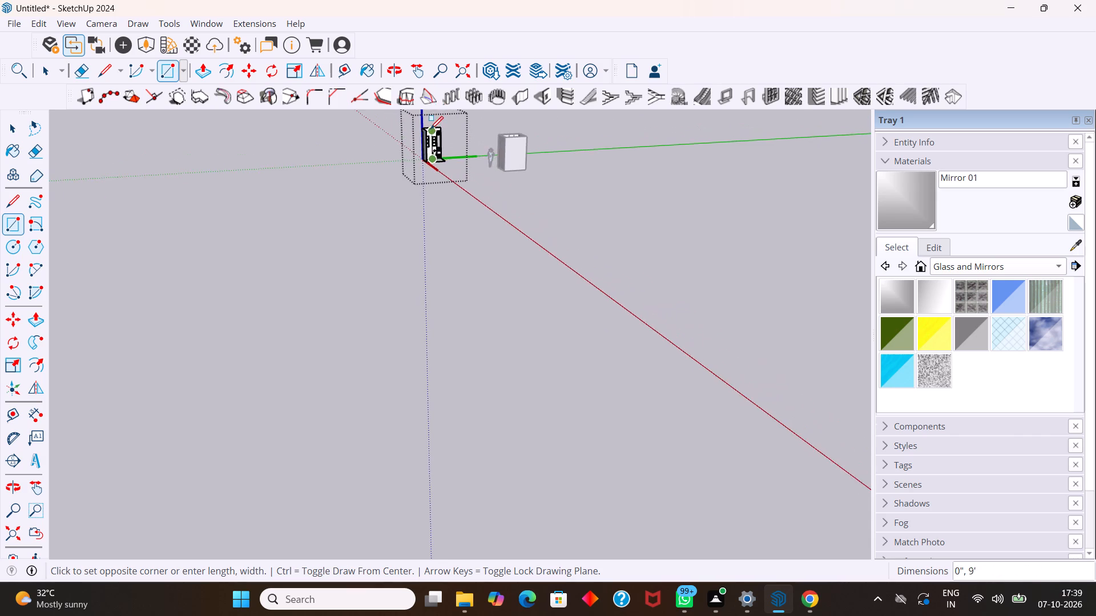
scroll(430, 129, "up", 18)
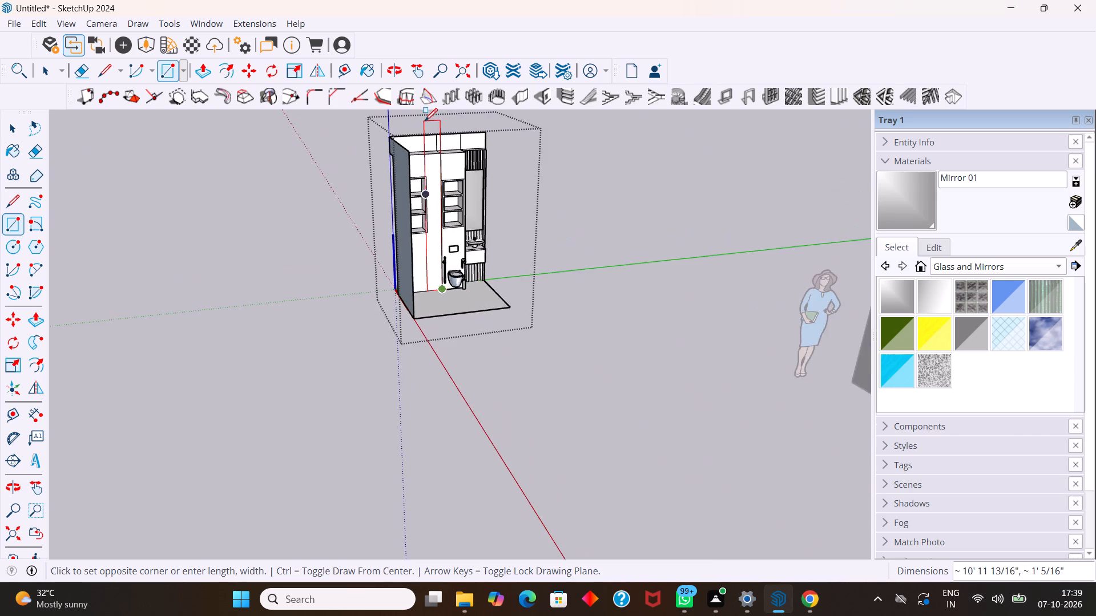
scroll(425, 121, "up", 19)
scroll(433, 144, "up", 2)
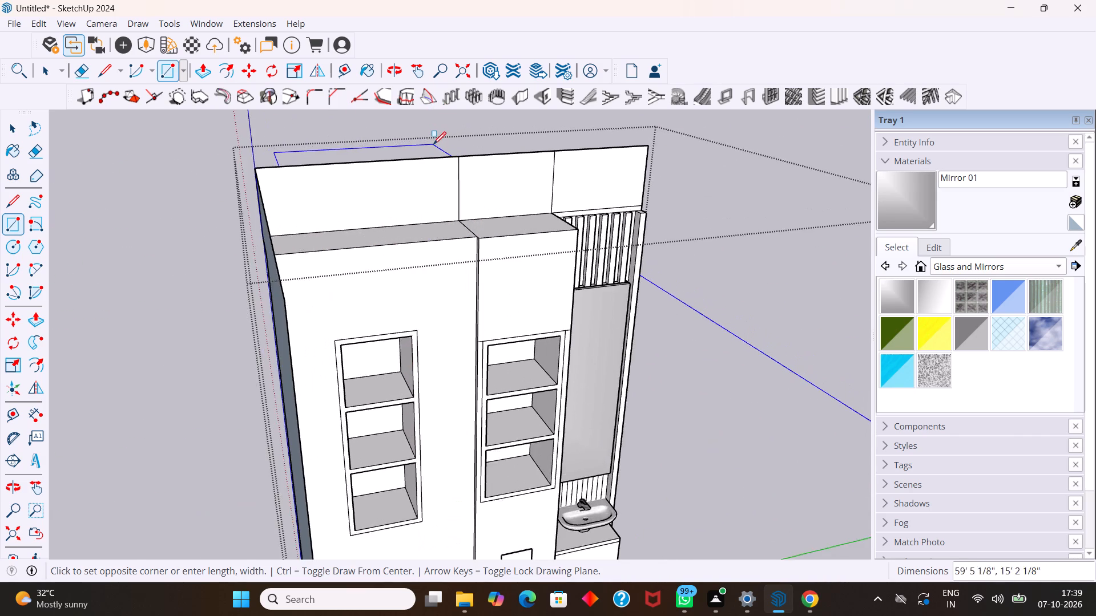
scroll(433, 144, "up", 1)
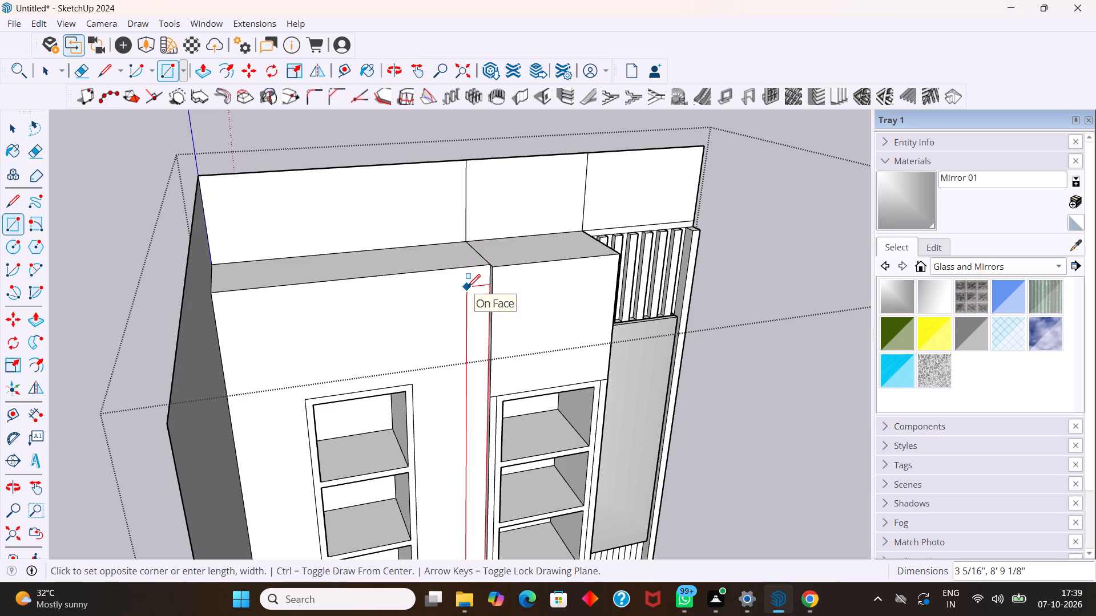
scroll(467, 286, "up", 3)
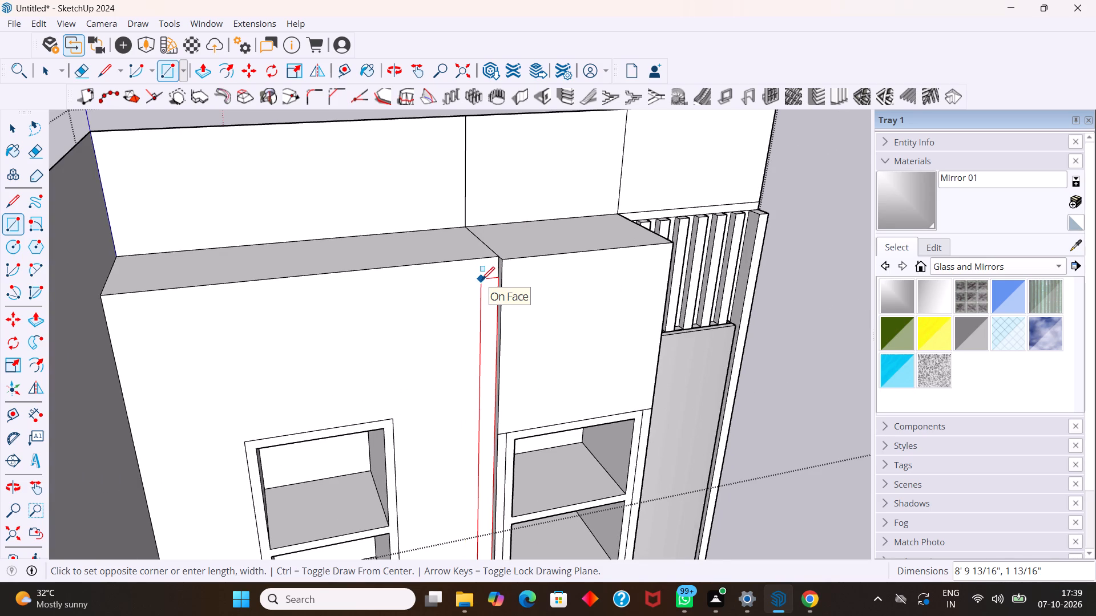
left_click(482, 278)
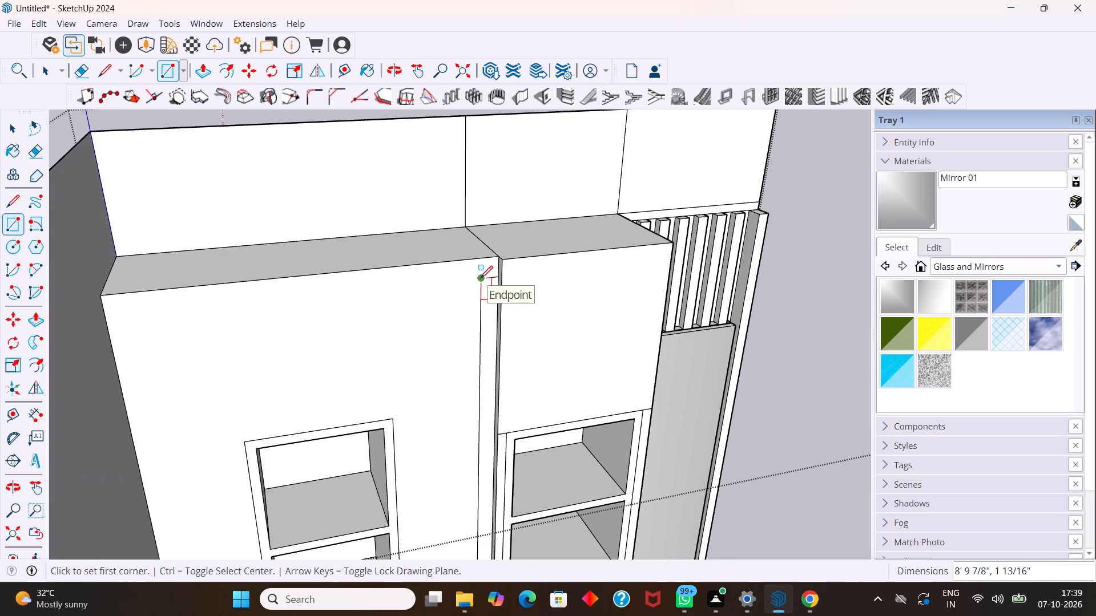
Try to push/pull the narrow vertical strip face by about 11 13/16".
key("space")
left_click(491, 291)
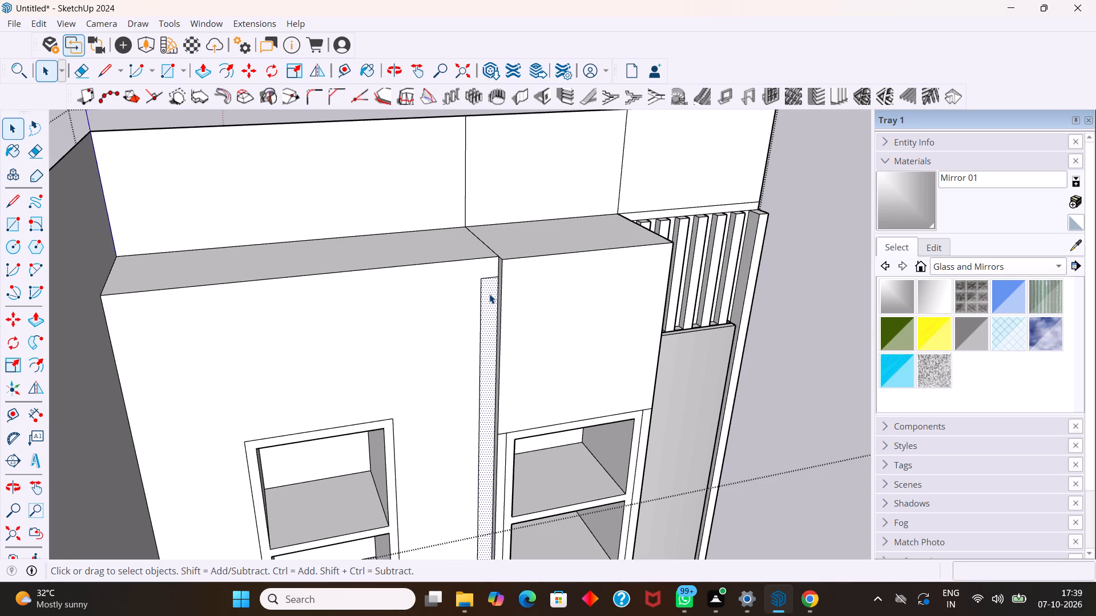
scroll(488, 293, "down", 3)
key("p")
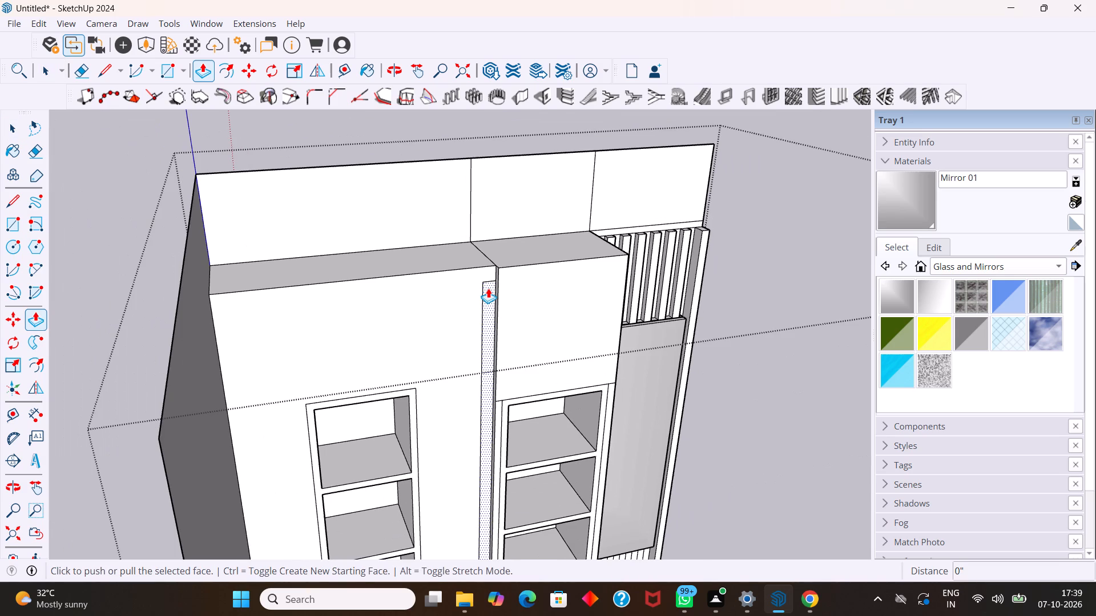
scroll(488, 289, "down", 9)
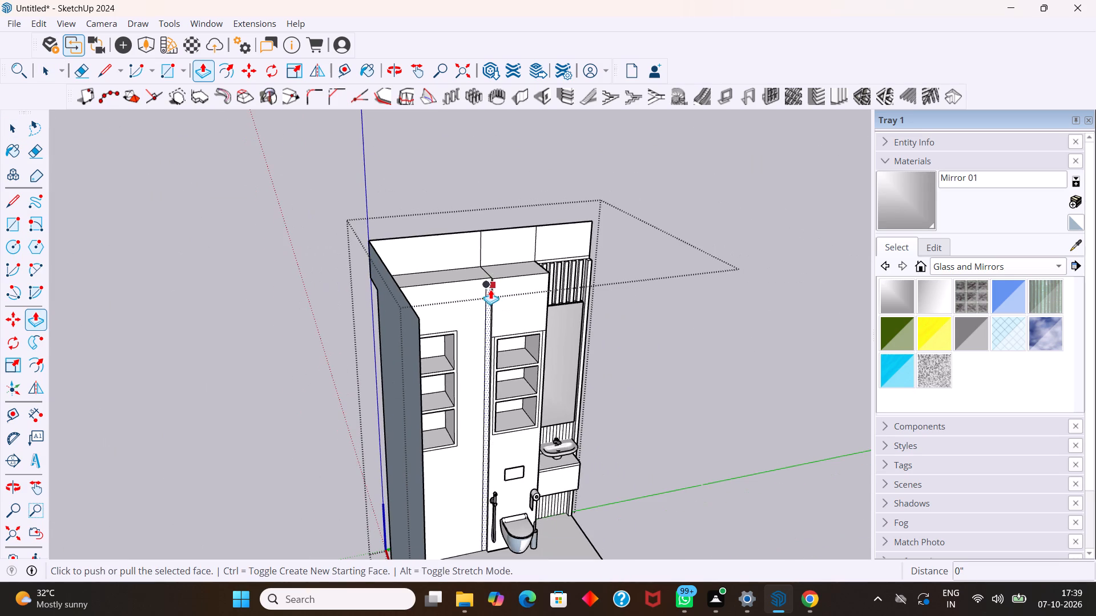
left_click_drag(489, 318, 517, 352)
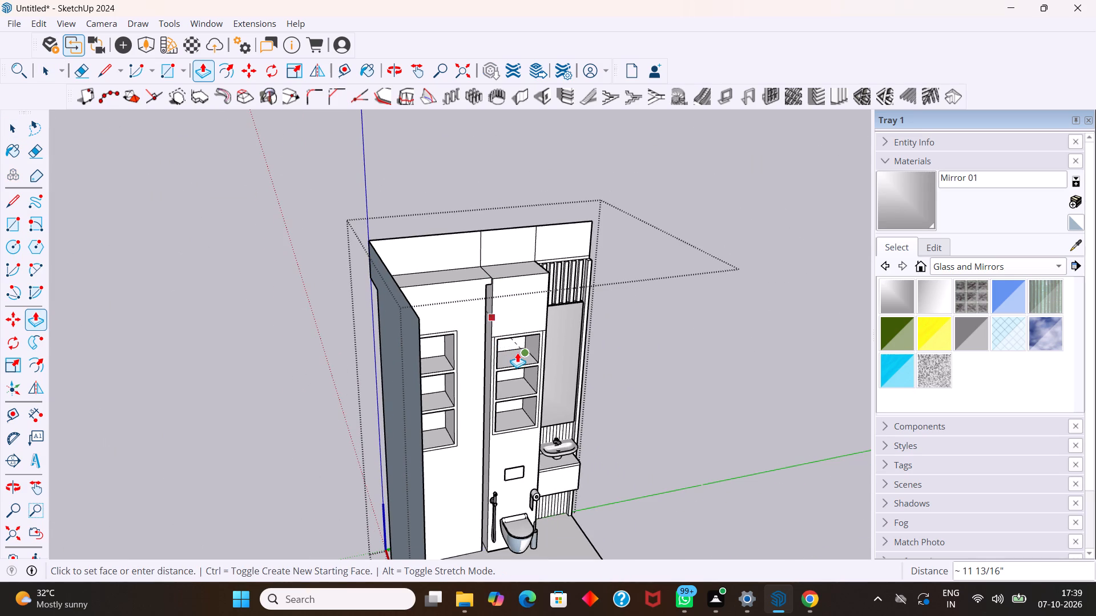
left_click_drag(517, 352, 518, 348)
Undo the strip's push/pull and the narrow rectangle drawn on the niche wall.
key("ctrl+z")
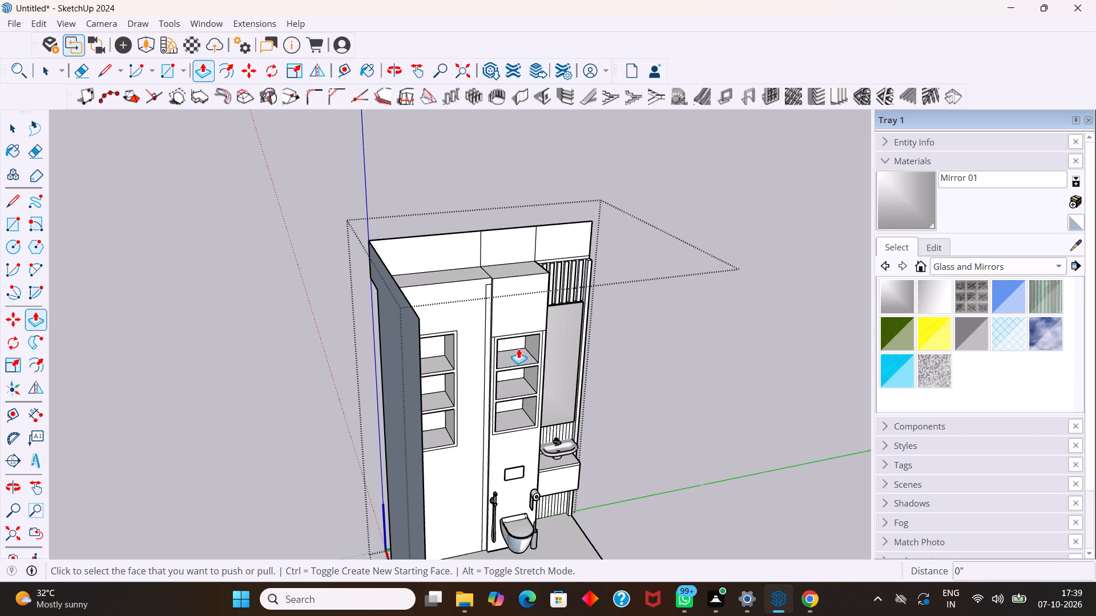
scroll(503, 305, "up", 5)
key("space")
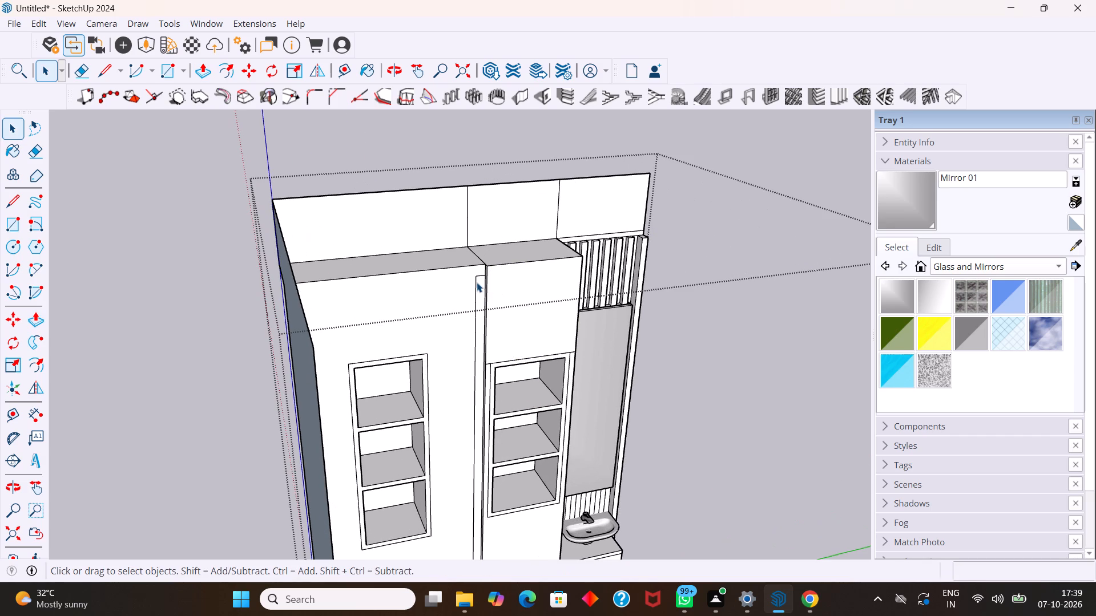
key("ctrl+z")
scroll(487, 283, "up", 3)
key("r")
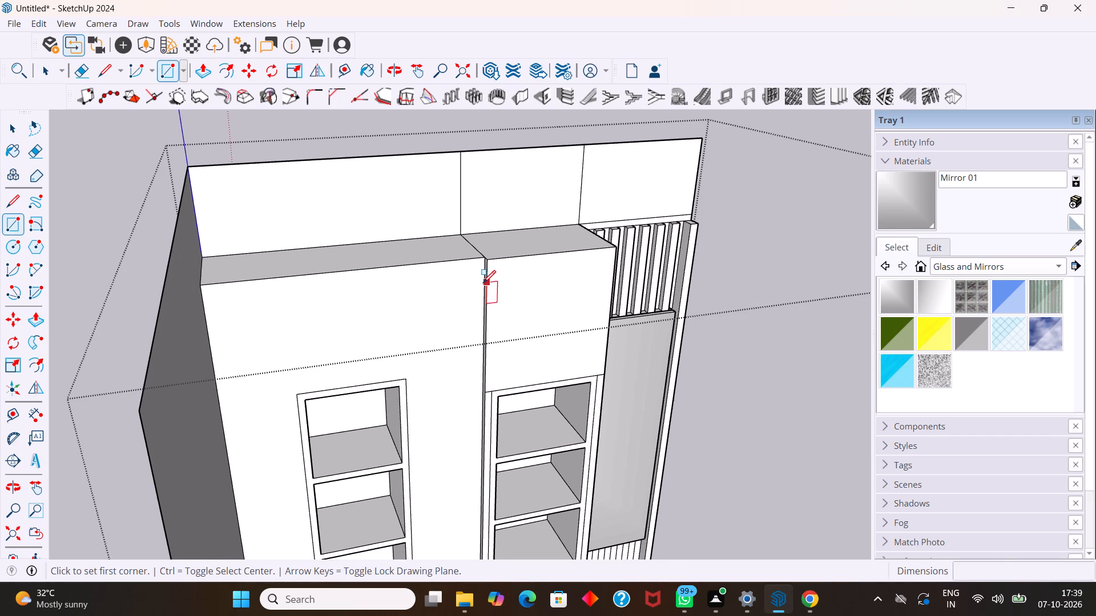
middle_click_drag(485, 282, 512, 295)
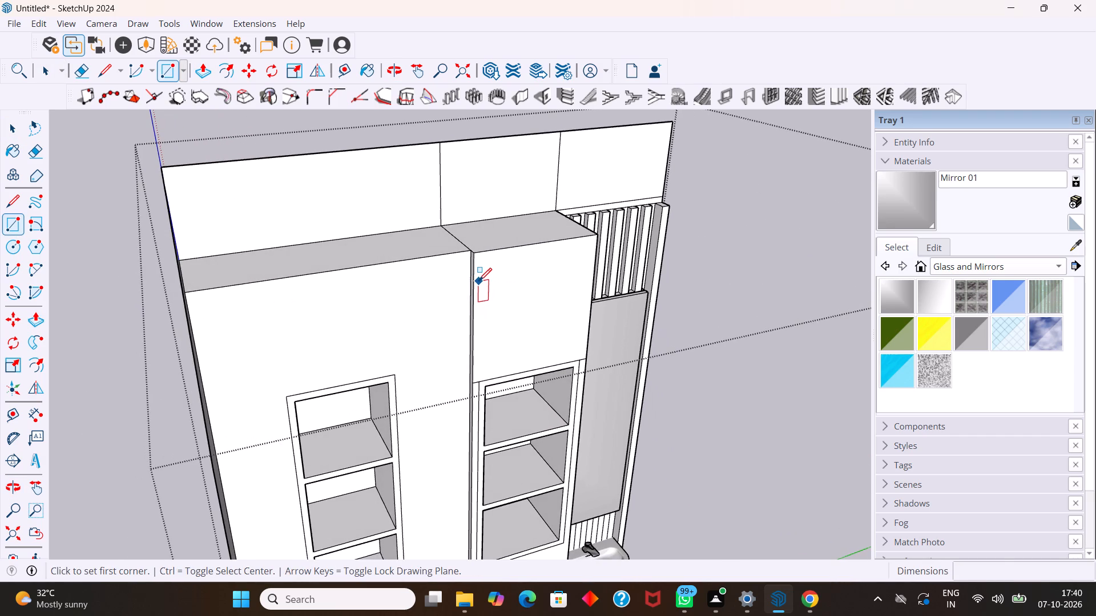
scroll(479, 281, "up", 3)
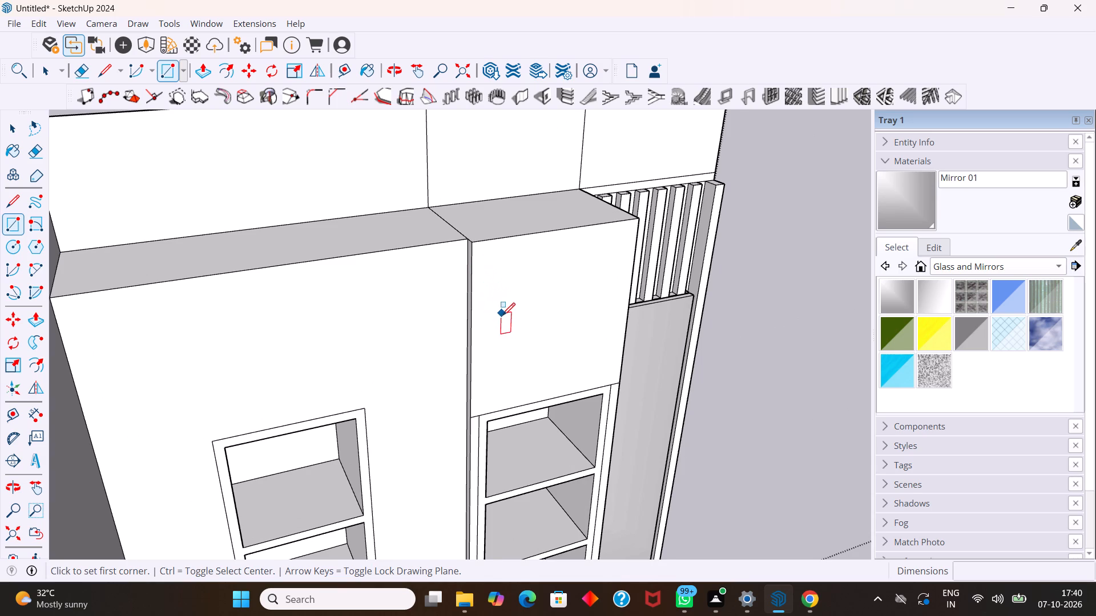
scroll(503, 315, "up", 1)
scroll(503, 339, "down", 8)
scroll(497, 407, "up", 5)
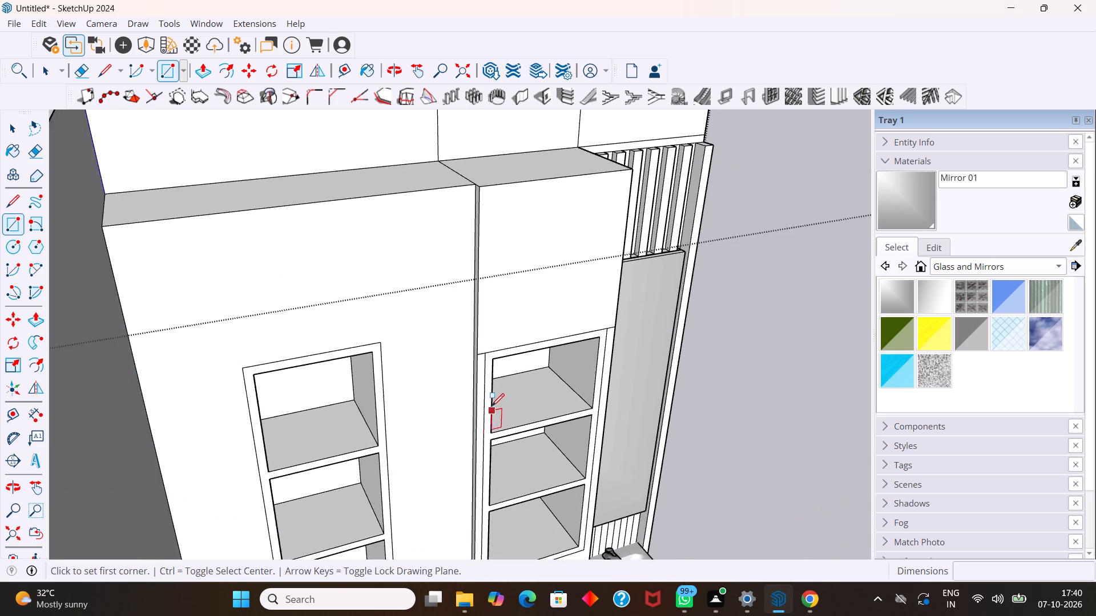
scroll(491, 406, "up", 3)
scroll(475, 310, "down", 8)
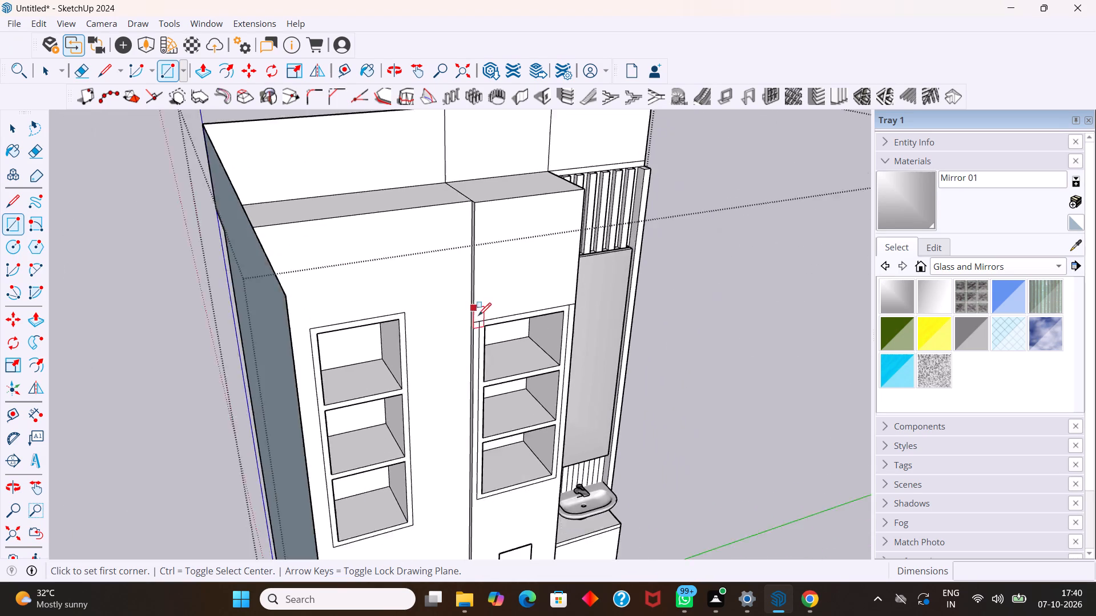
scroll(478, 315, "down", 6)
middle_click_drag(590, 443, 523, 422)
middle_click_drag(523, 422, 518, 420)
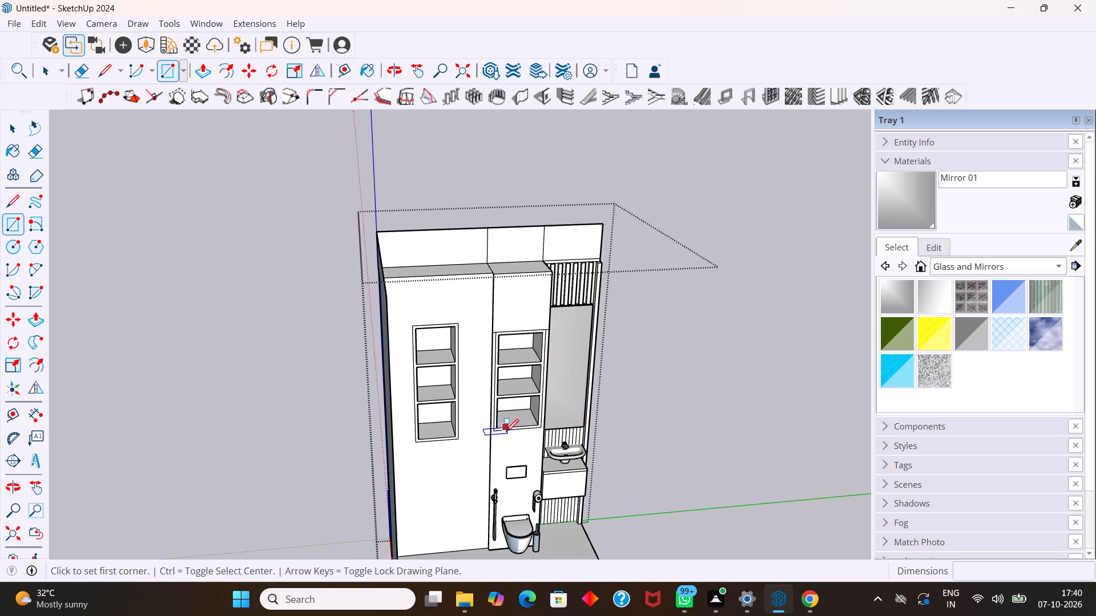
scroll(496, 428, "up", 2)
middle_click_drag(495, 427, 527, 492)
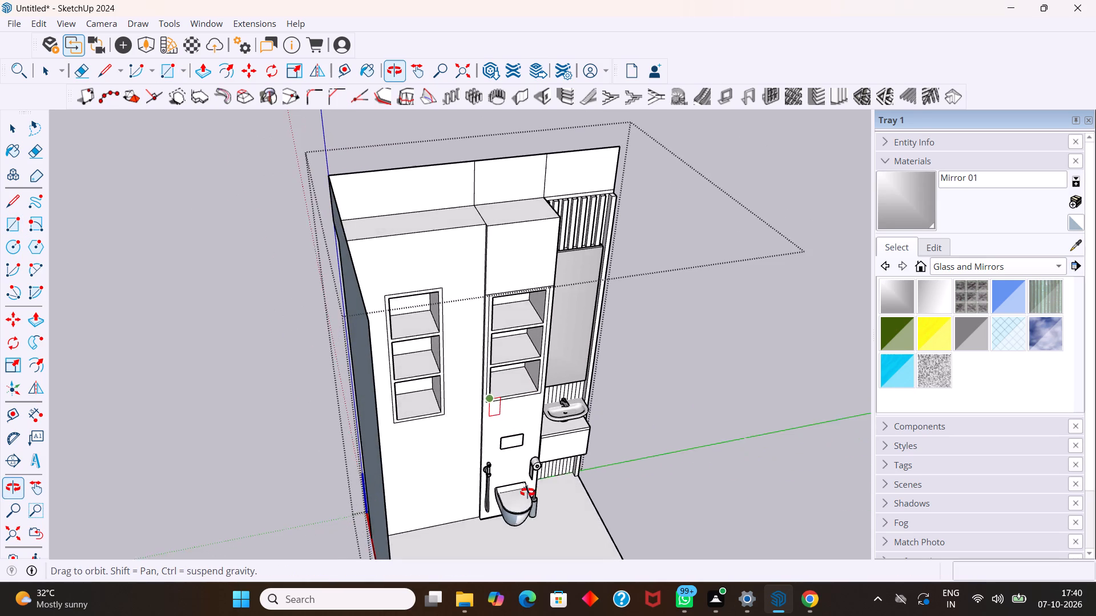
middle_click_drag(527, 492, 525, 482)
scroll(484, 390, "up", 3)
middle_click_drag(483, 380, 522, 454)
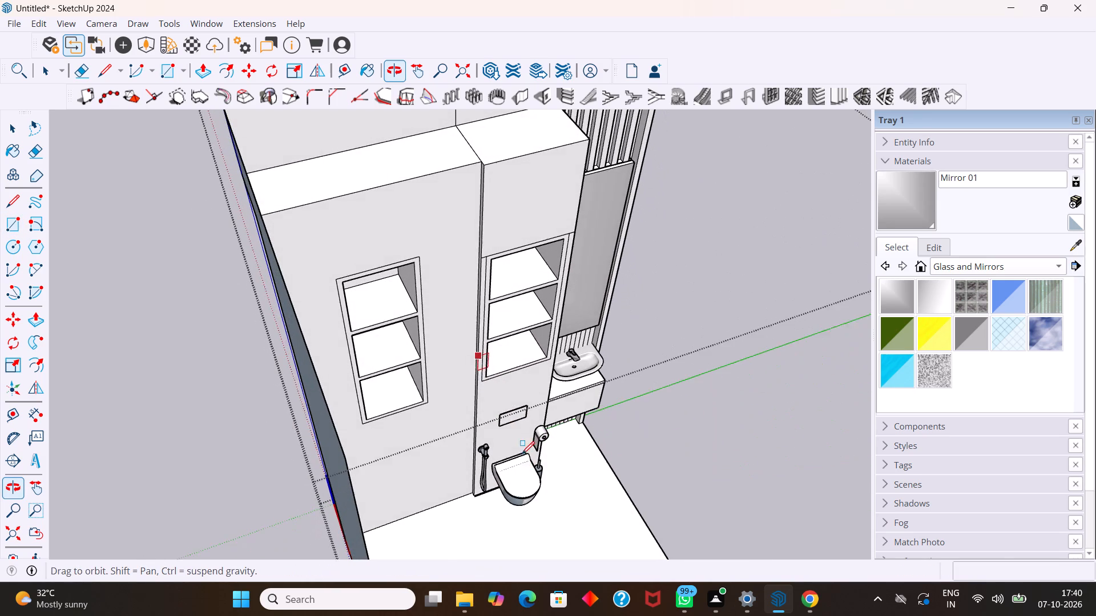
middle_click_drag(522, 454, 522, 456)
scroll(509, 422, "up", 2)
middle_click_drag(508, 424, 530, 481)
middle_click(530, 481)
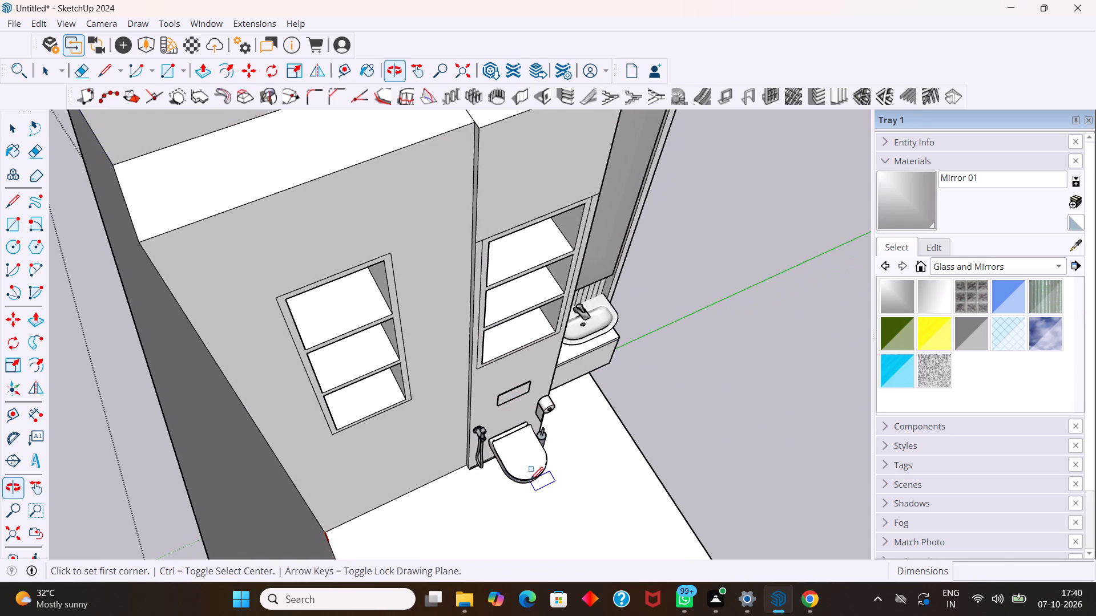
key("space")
Push/pull the toilet panel's narrow full-height side face outward 2" along the adjoining niche wall.
middle_click_drag(446, 348, 515, 348)
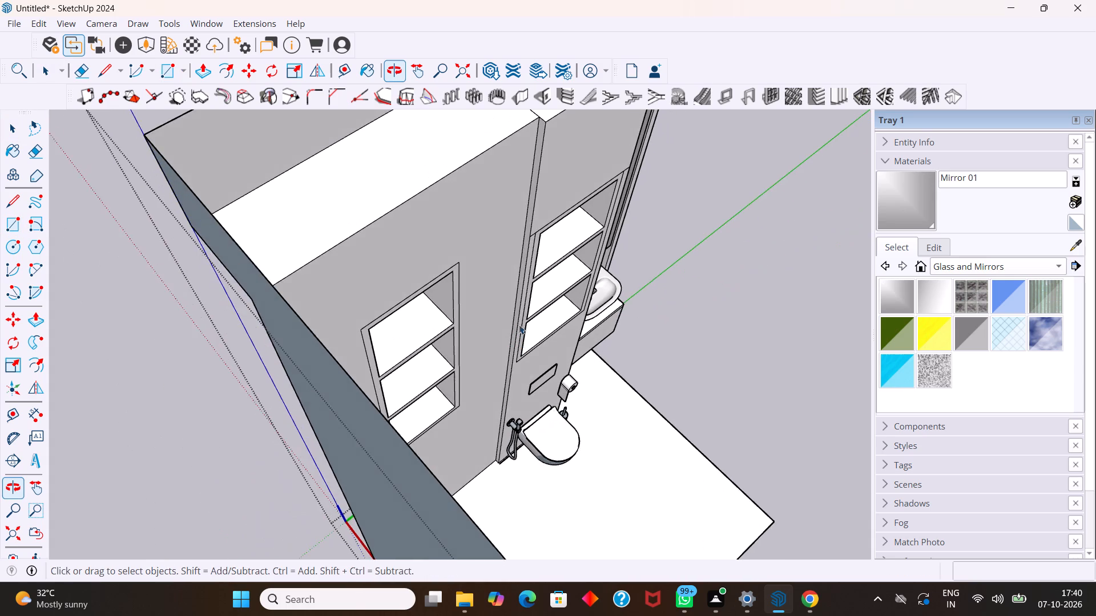
scroll(516, 316, "up", 2)
left_click(521, 291)
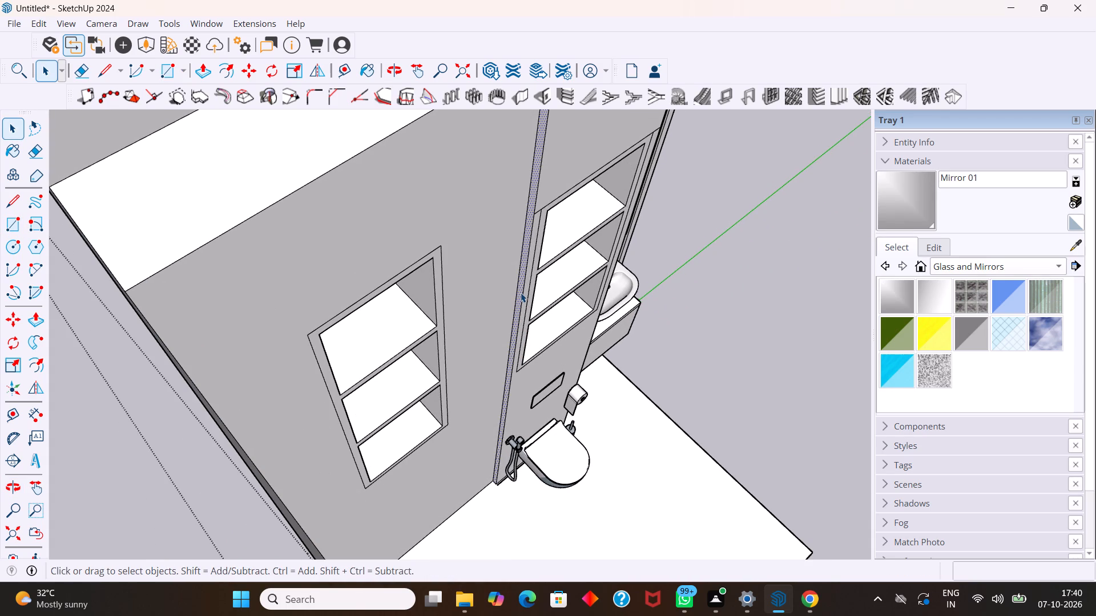
key("p")
left_click_drag(521, 293, 519, 298)
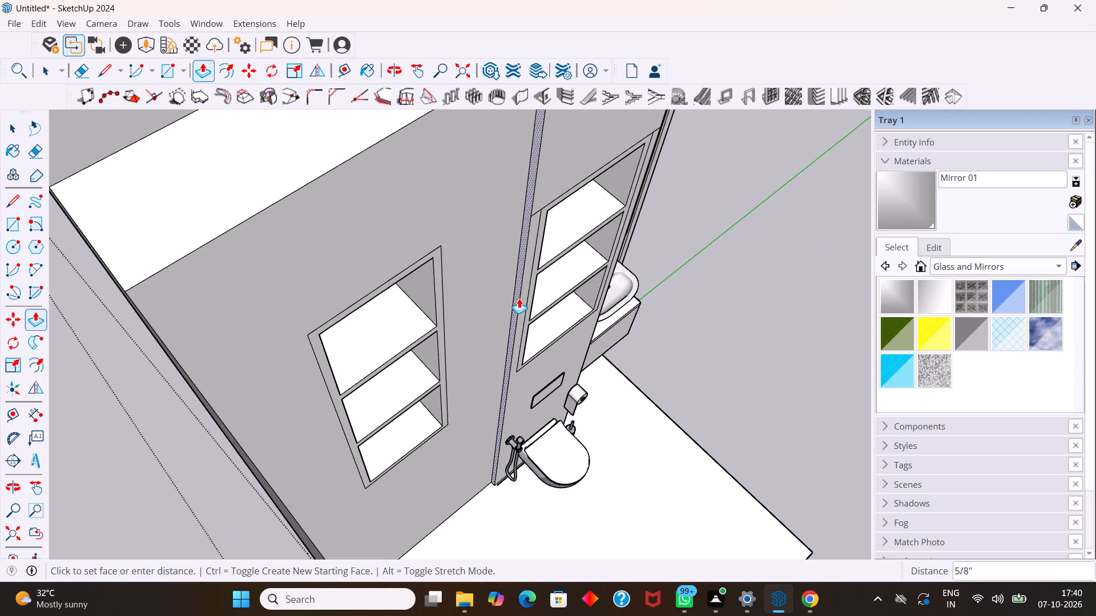
left_click_drag(519, 298, 515, 306)
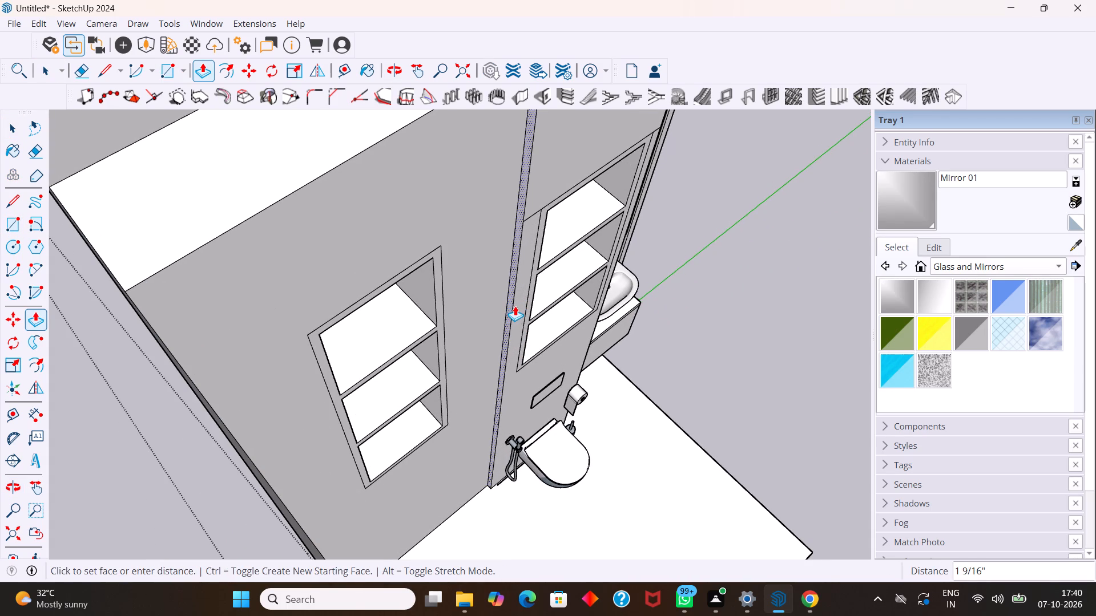
left_click_drag(515, 306, 515, 307)
key("2")
key("Return")
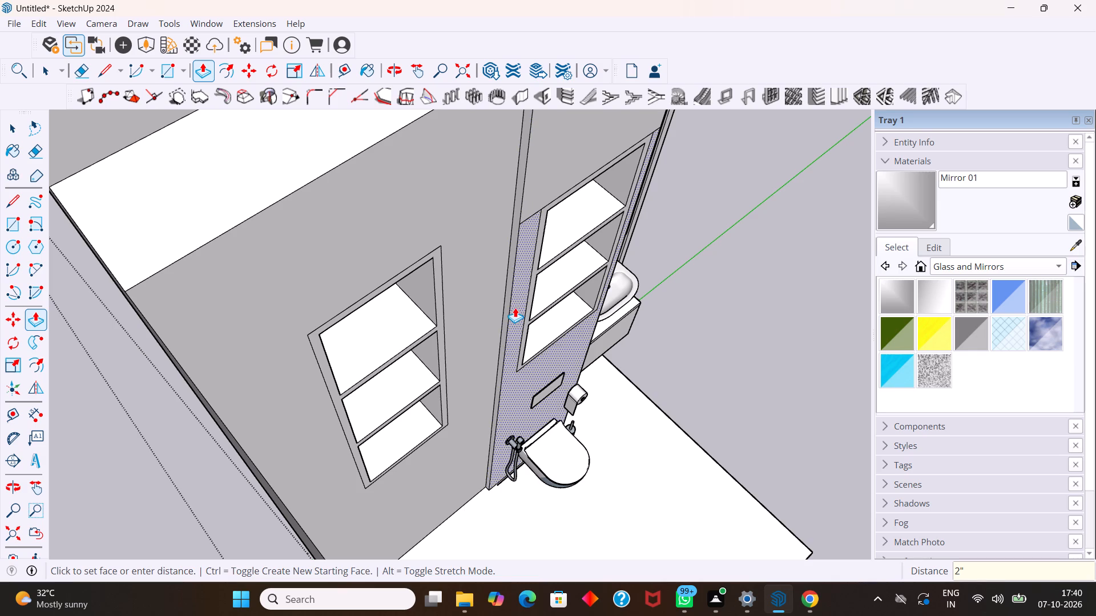
key("space")
Erase the leftover edges on the top ledge where the toilet panel meets the niche wall.
middle_click_drag(551, 307, 445, 267)
scroll(445, 268, "down", 1)
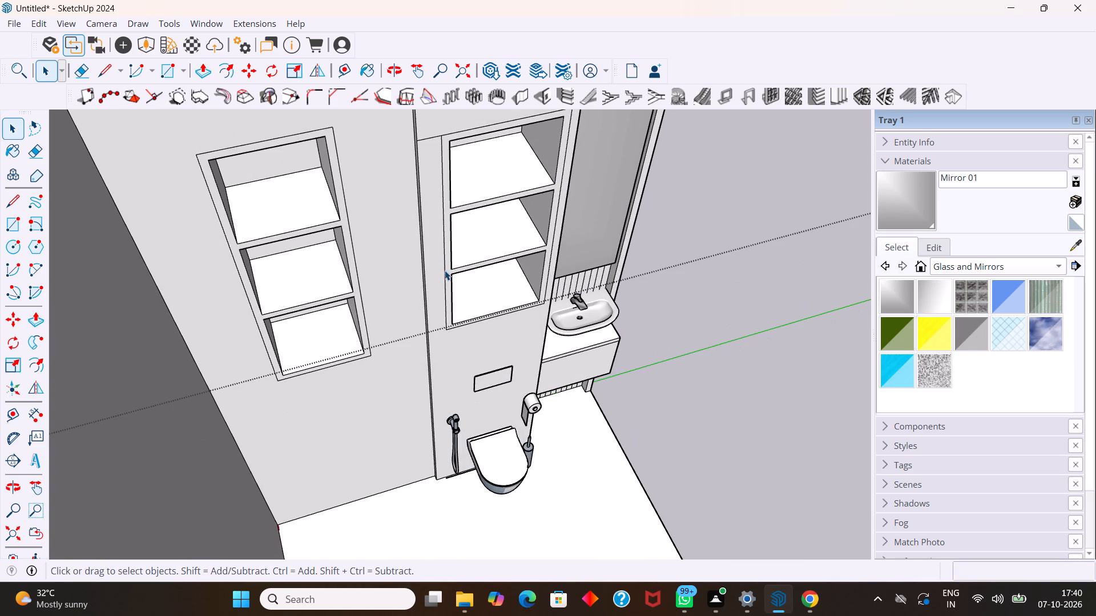
scroll(434, 350, "down", 9)
middle_click_drag(428, 305, 382, 260)
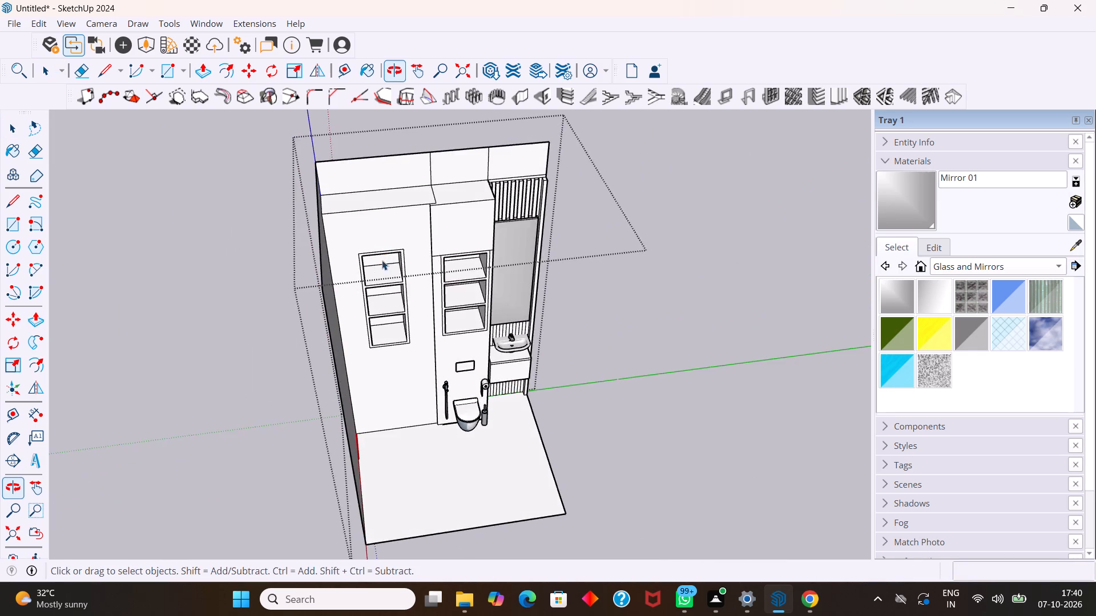
scroll(401, 241, "up", 4)
middle_click_drag(405, 235, 405, 345)
scroll(476, 217, "up", 3)
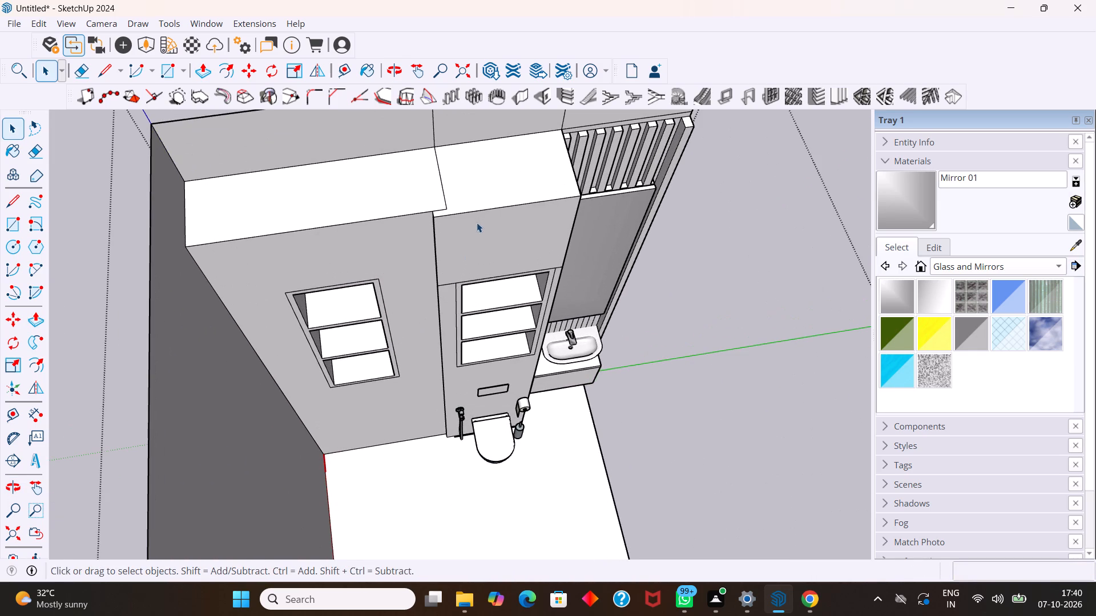
key("e")
left_click_drag(462, 175, 438, 208)
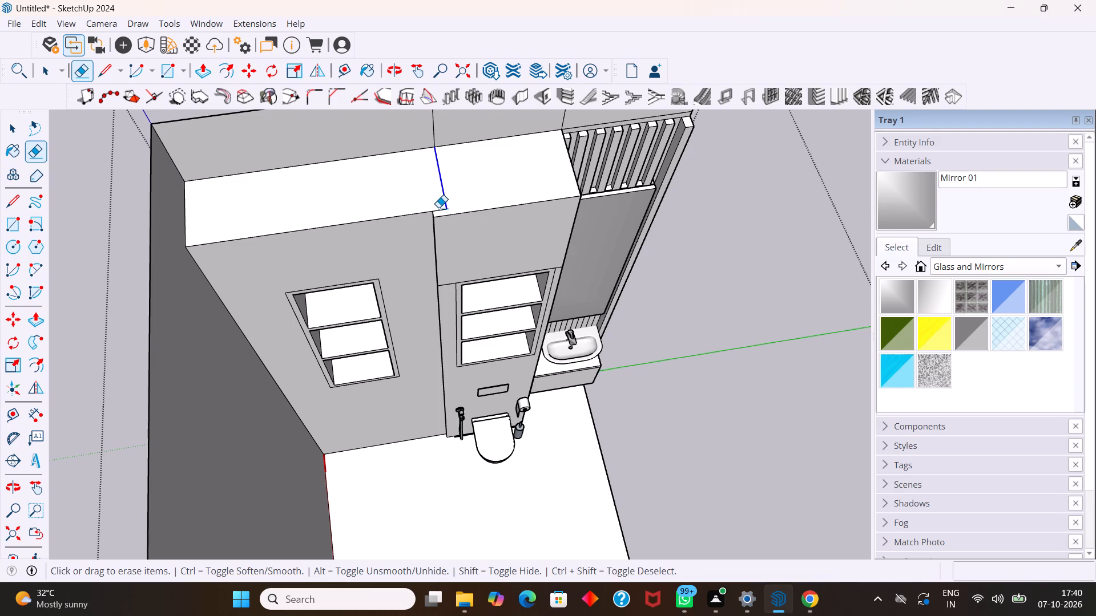
left_click_drag(438, 208, 438, 209)
left_click(442, 210)
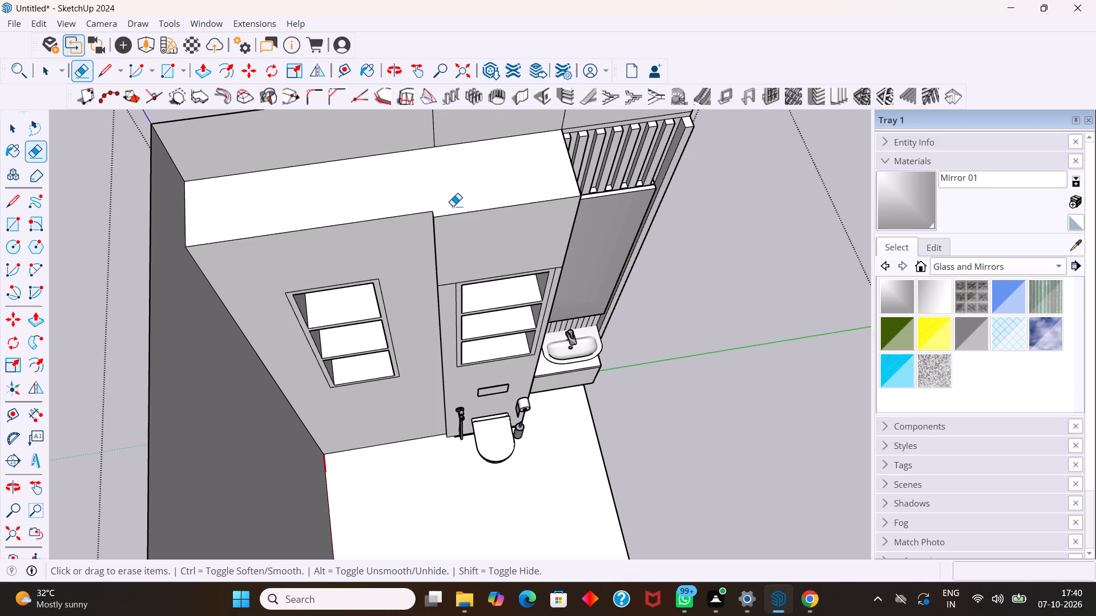
Erase the short leftover edges running from the toilet panel niche's top corners to the panel's sides.
scroll(456, 278, "up", 3)
middle_click_drag(462, 306, 449, 253)
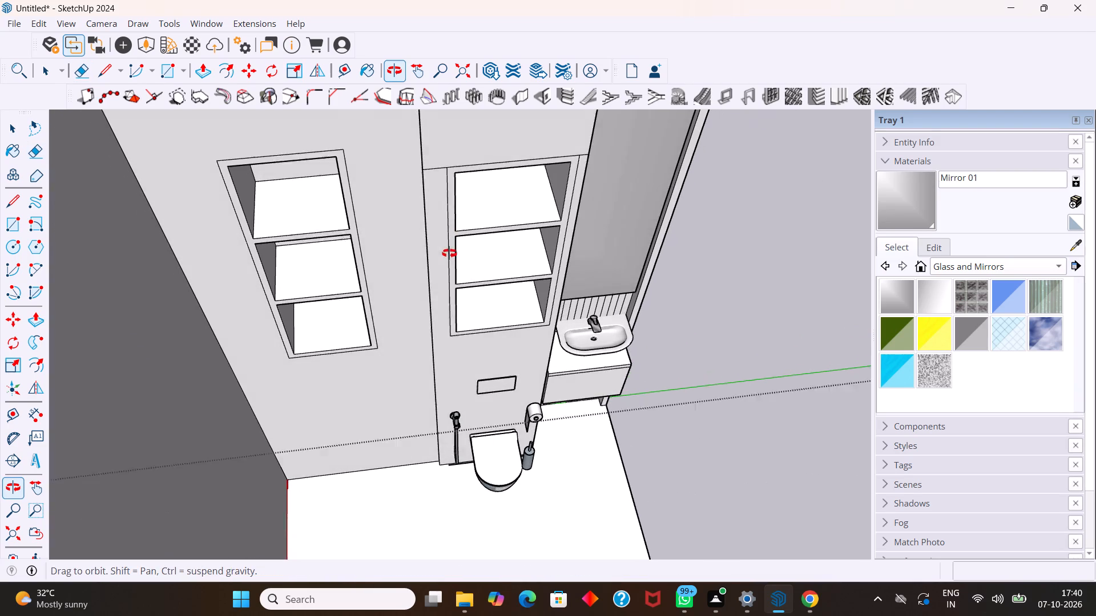
middle_click_drag(449, 253, 445, 250)
left_click_drag(428, 155, 428, 165)
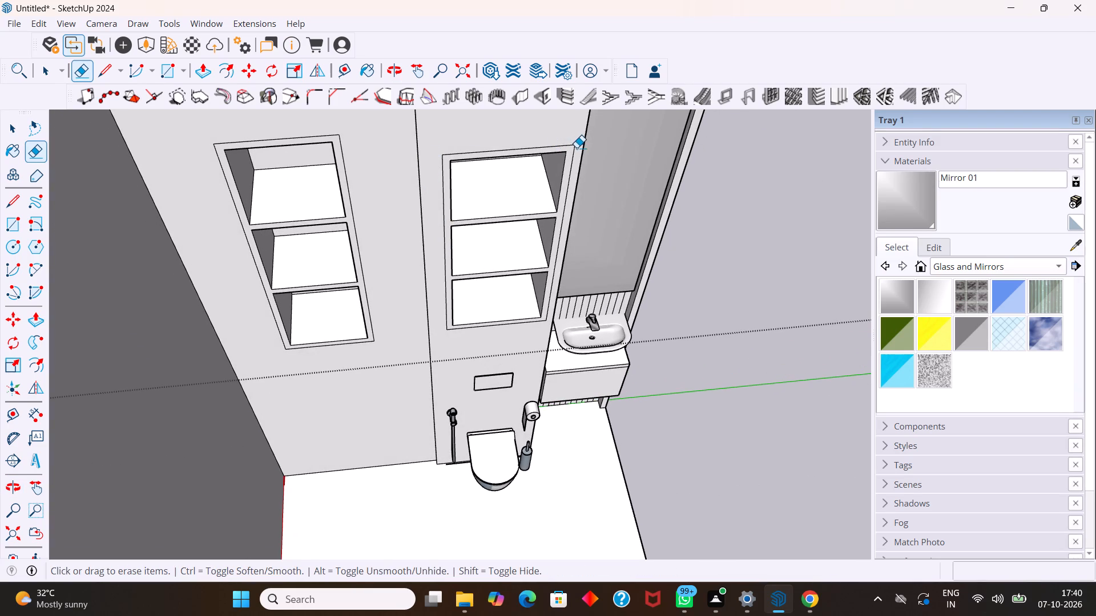
scroll(578, 147, "up", 9)
left_click(579, 139)
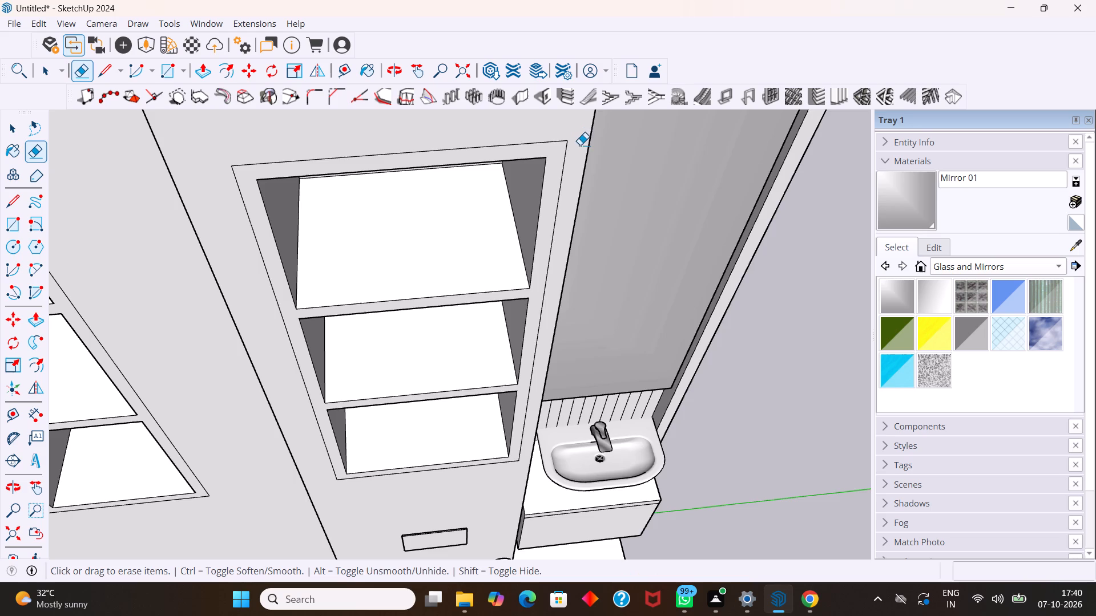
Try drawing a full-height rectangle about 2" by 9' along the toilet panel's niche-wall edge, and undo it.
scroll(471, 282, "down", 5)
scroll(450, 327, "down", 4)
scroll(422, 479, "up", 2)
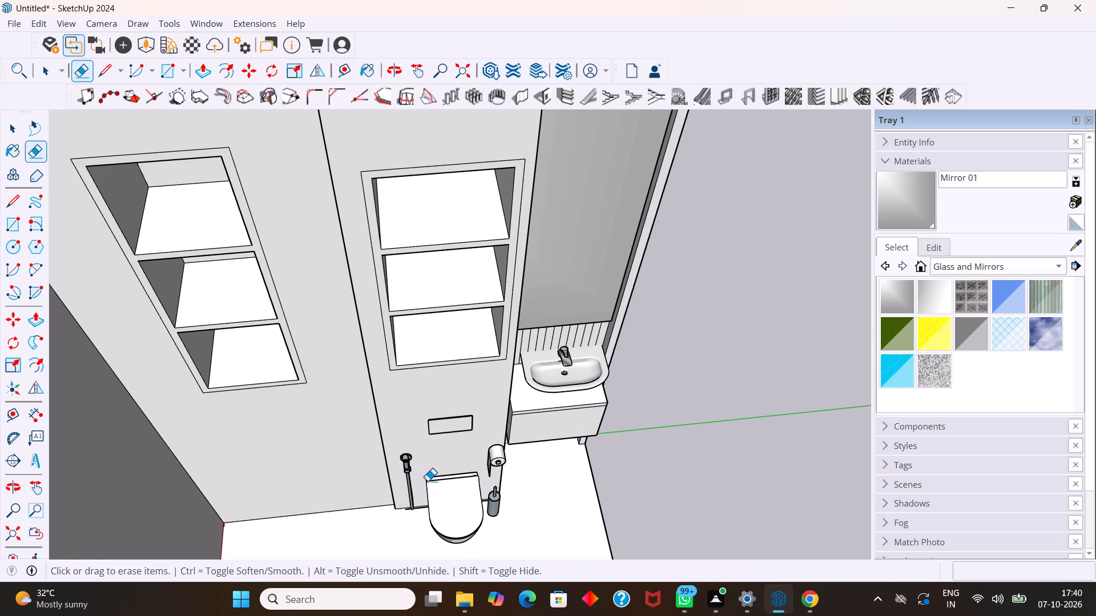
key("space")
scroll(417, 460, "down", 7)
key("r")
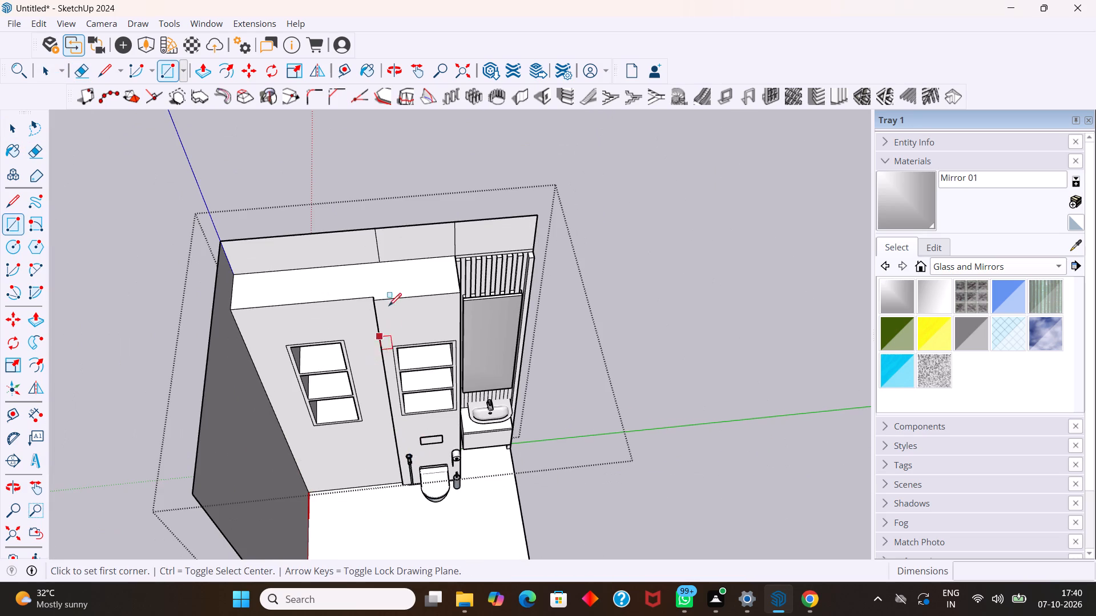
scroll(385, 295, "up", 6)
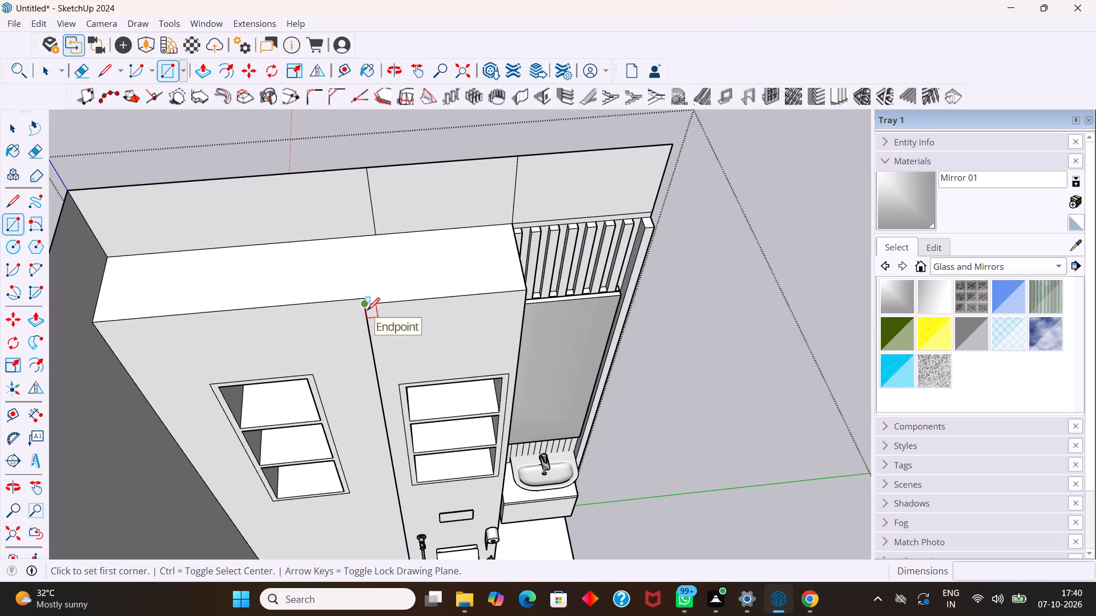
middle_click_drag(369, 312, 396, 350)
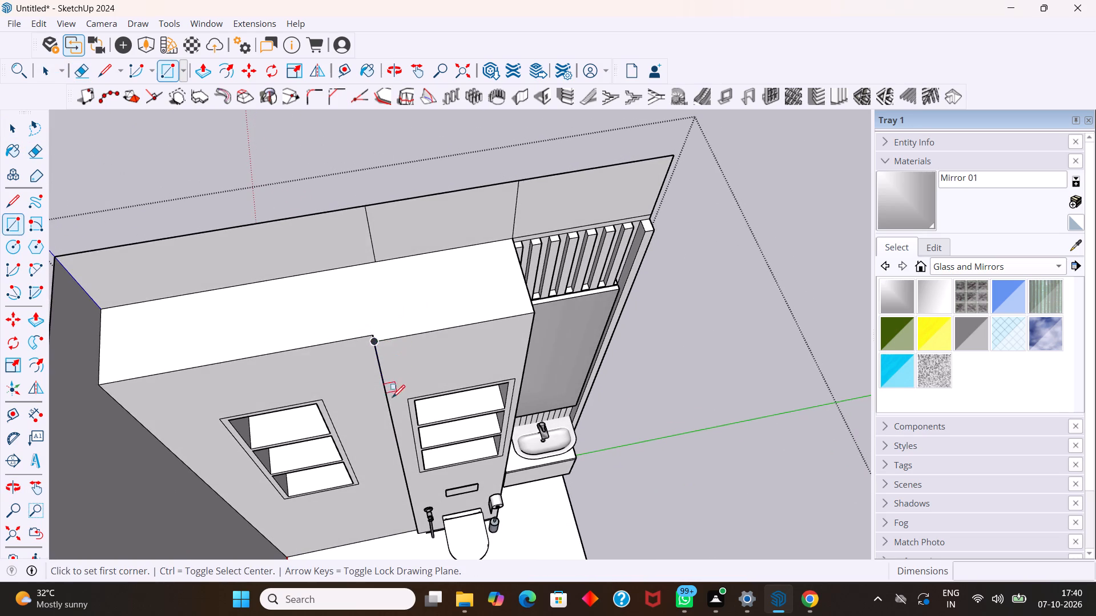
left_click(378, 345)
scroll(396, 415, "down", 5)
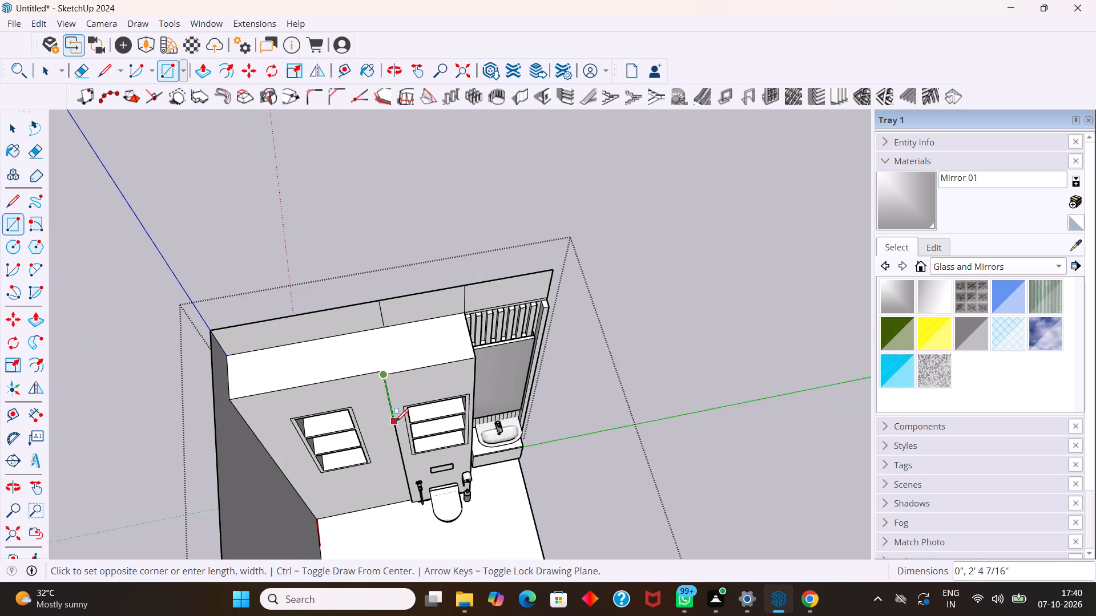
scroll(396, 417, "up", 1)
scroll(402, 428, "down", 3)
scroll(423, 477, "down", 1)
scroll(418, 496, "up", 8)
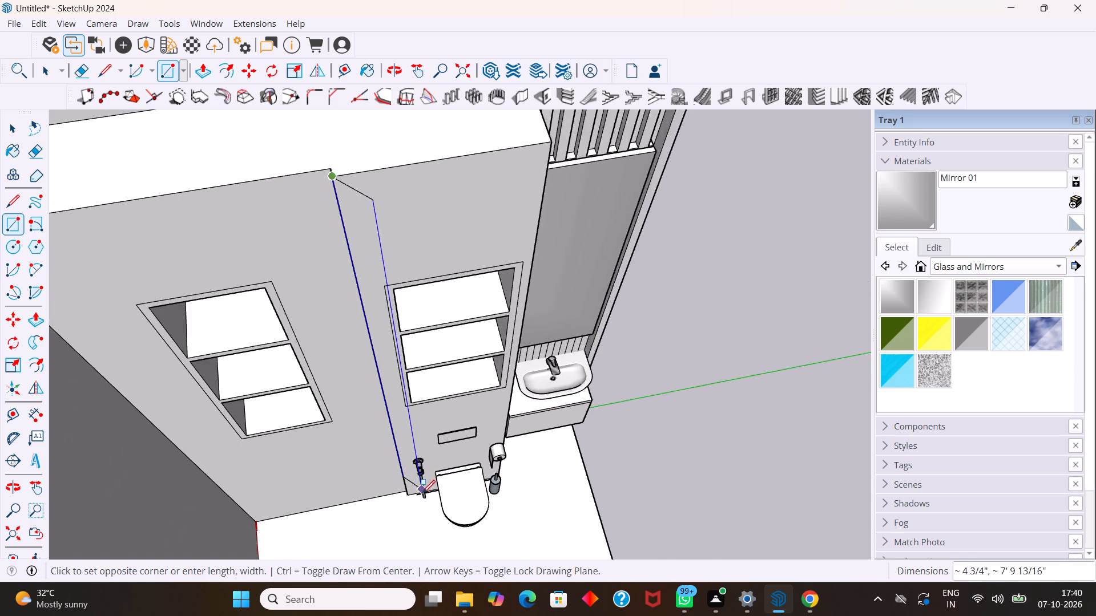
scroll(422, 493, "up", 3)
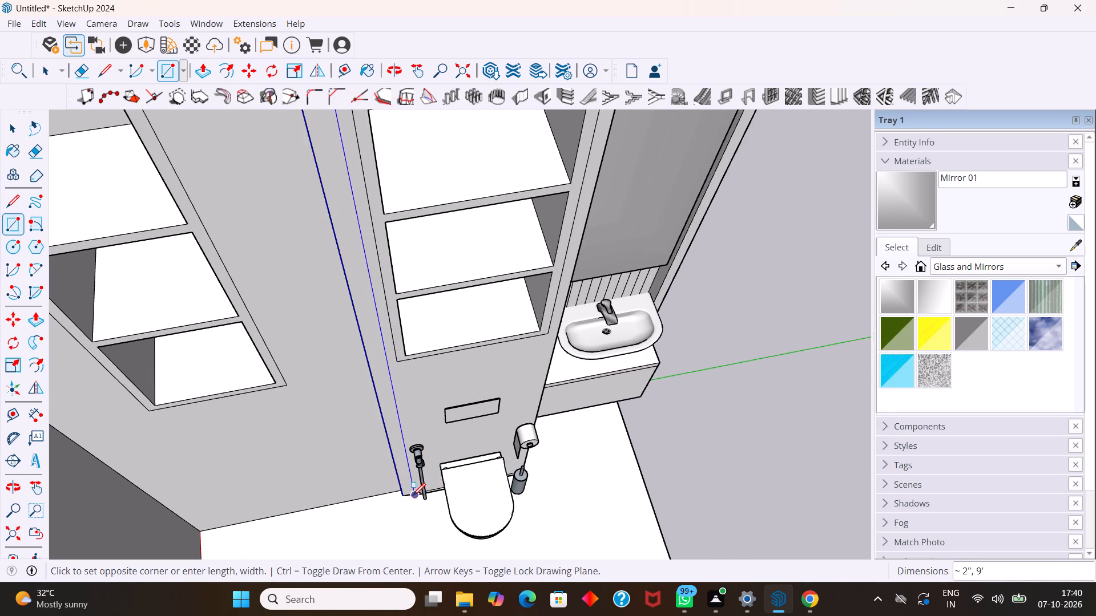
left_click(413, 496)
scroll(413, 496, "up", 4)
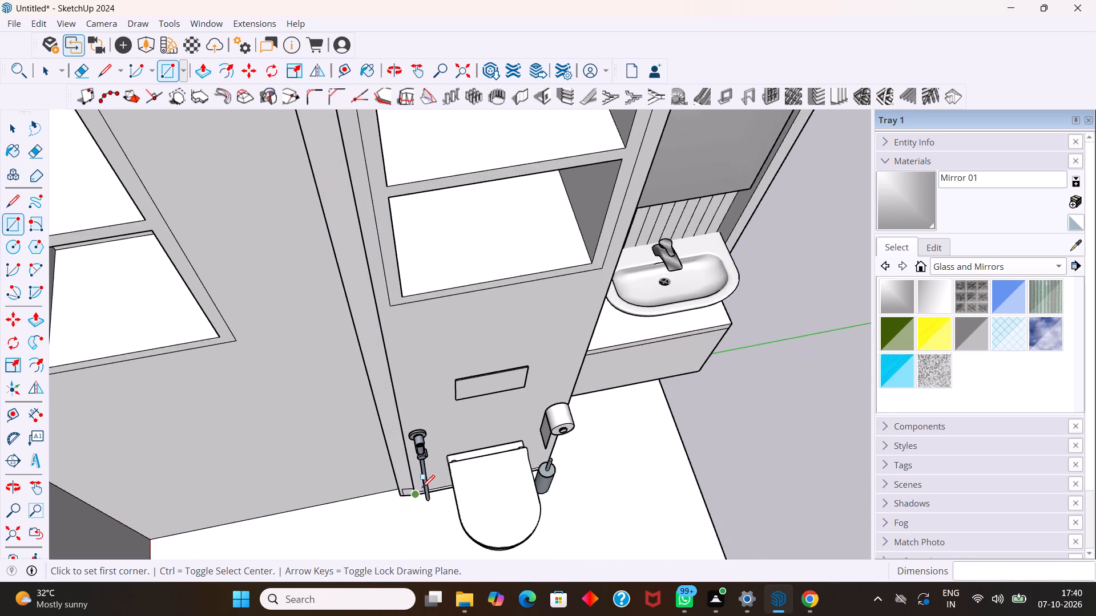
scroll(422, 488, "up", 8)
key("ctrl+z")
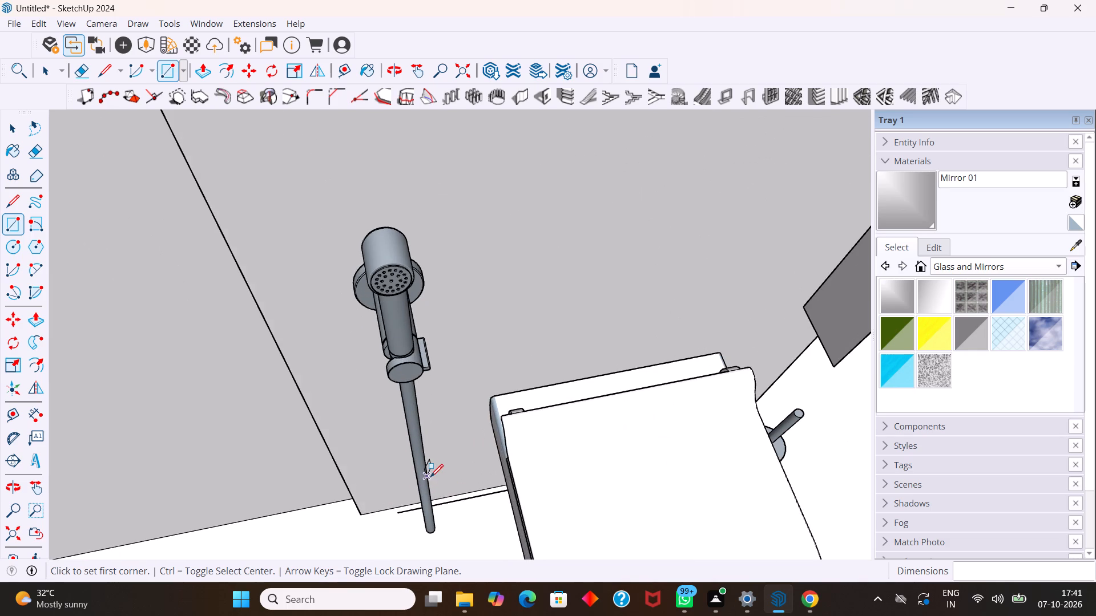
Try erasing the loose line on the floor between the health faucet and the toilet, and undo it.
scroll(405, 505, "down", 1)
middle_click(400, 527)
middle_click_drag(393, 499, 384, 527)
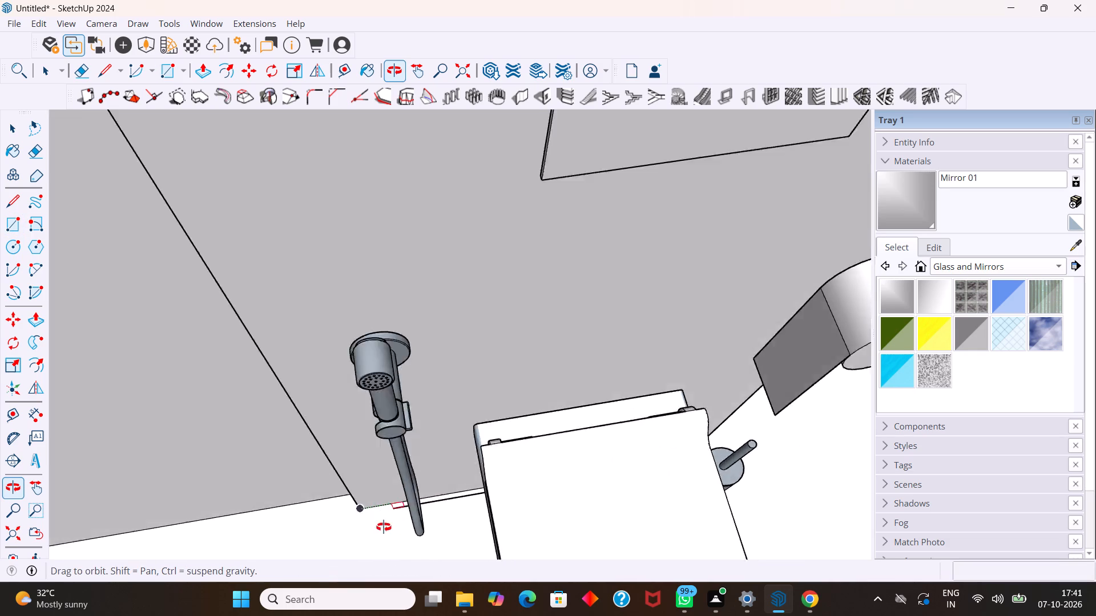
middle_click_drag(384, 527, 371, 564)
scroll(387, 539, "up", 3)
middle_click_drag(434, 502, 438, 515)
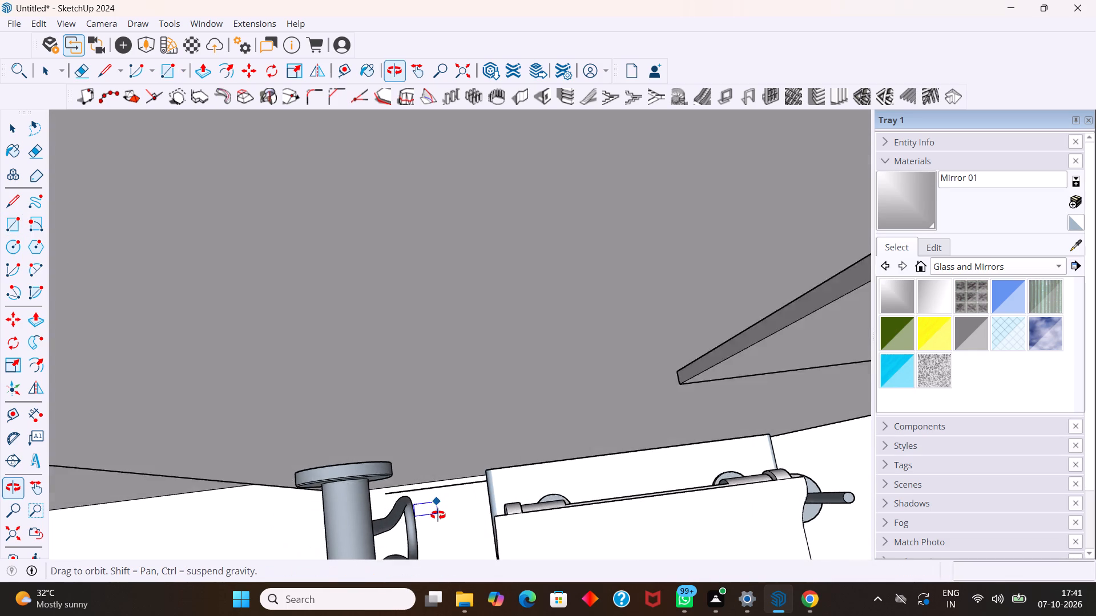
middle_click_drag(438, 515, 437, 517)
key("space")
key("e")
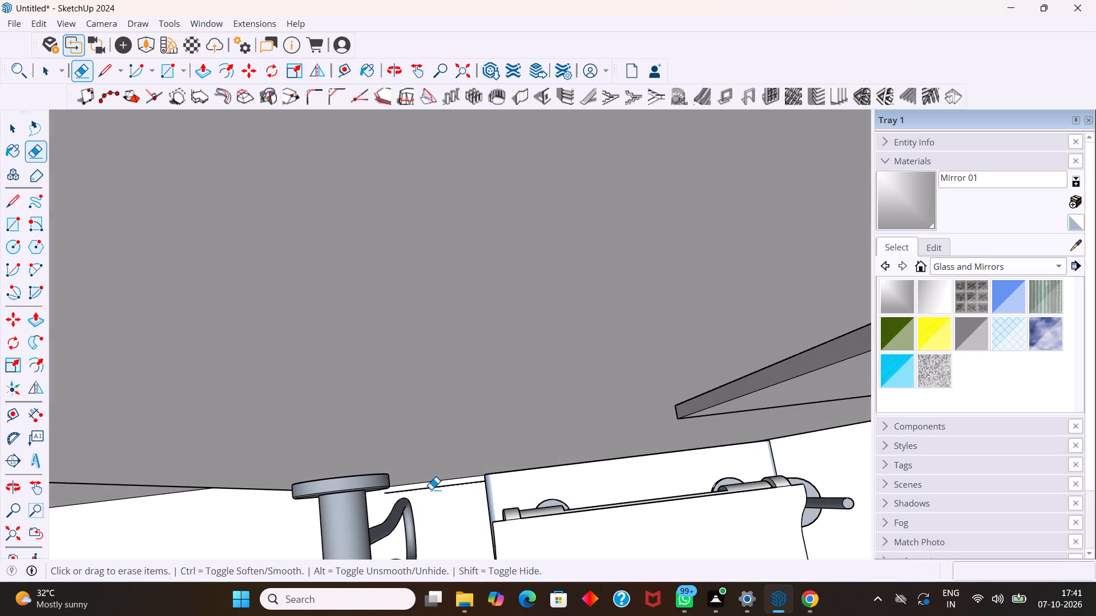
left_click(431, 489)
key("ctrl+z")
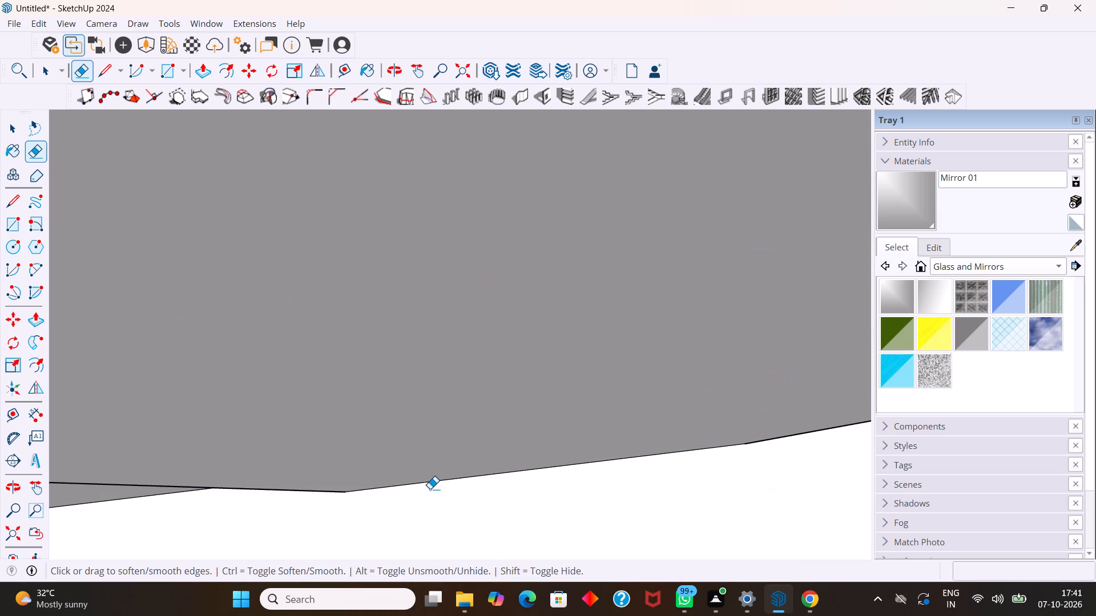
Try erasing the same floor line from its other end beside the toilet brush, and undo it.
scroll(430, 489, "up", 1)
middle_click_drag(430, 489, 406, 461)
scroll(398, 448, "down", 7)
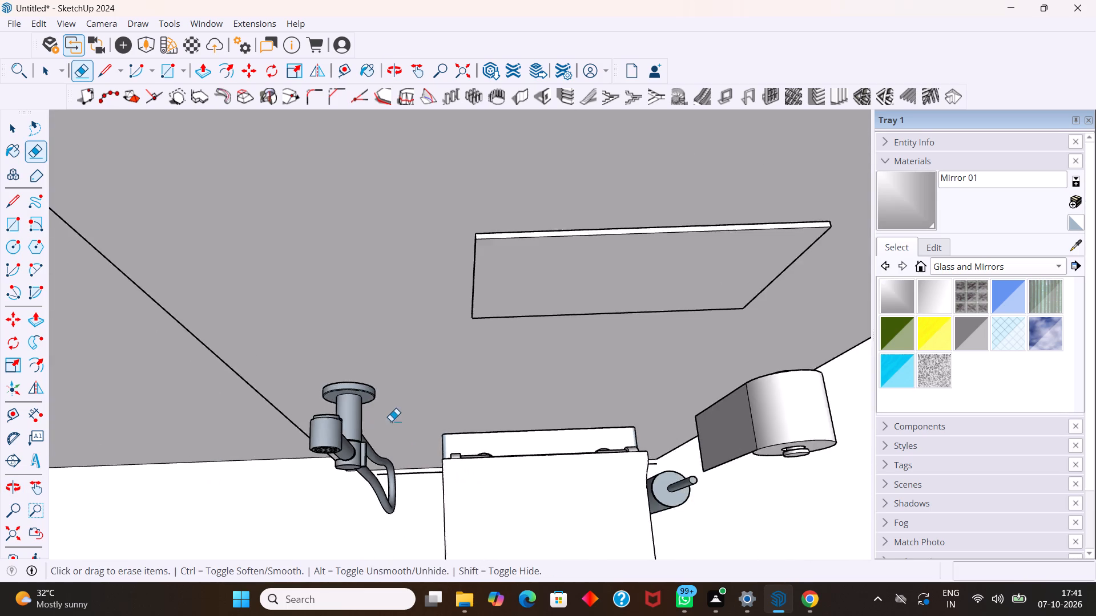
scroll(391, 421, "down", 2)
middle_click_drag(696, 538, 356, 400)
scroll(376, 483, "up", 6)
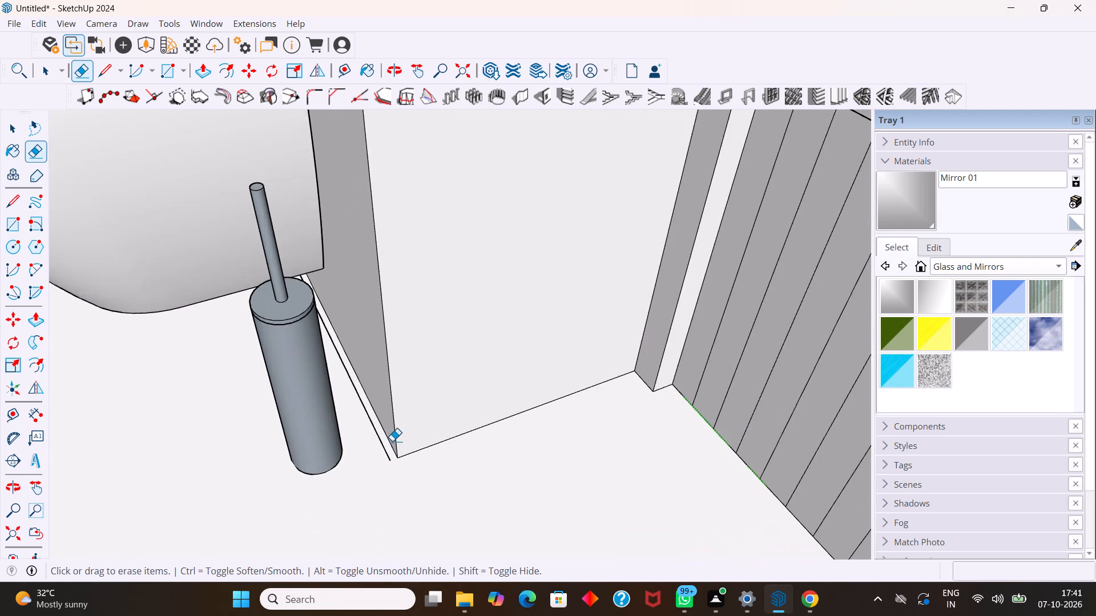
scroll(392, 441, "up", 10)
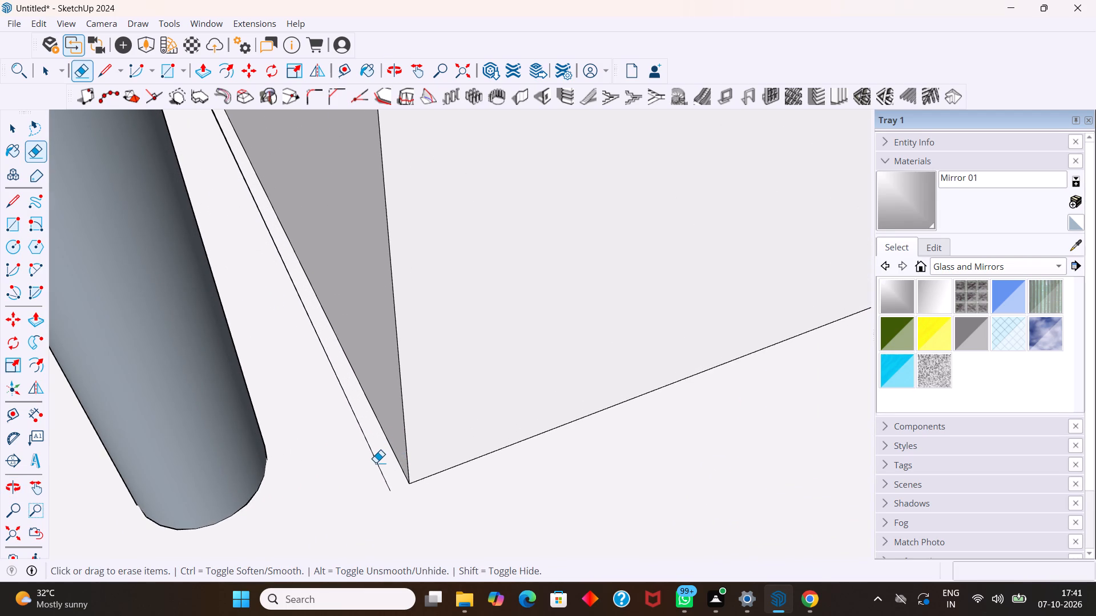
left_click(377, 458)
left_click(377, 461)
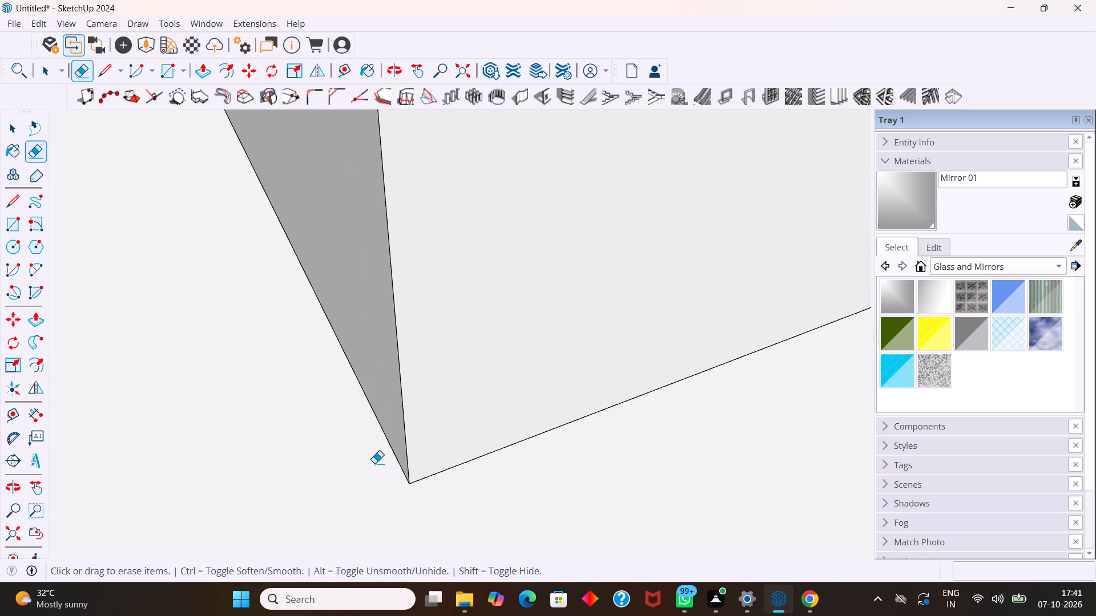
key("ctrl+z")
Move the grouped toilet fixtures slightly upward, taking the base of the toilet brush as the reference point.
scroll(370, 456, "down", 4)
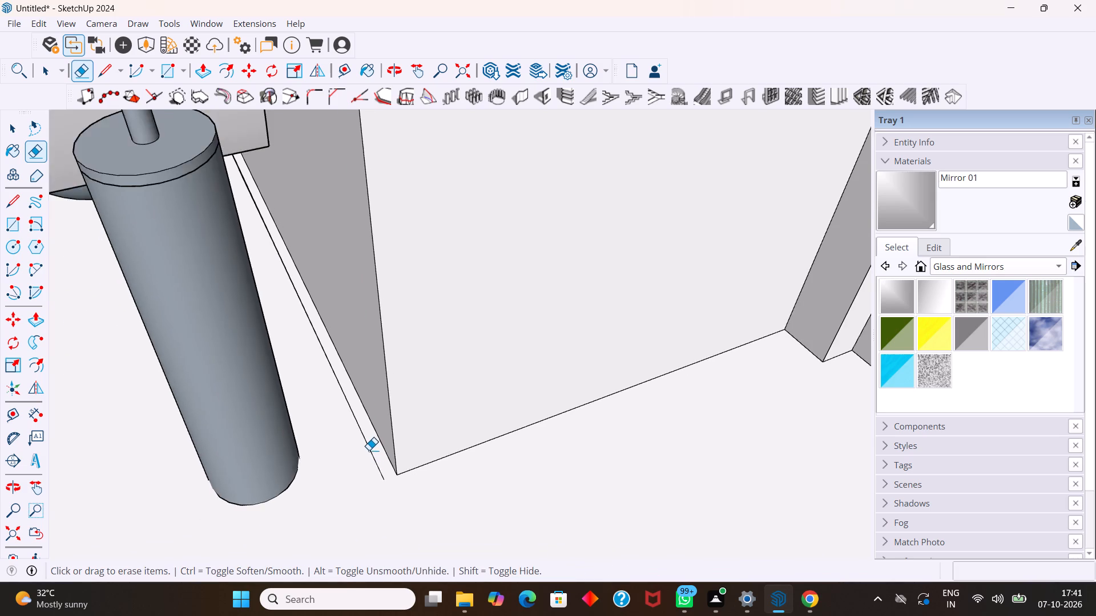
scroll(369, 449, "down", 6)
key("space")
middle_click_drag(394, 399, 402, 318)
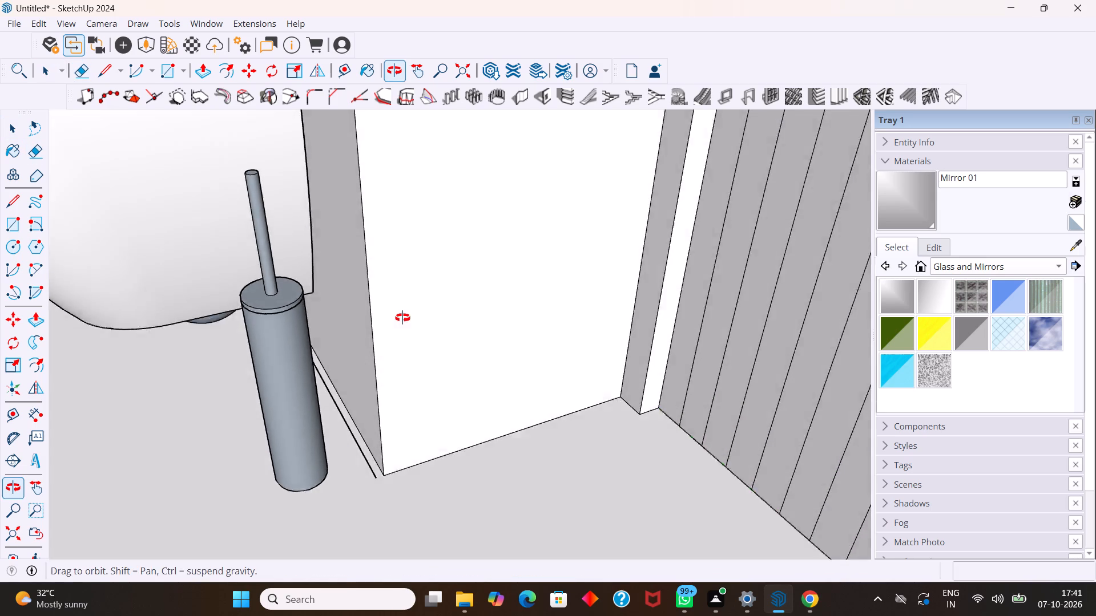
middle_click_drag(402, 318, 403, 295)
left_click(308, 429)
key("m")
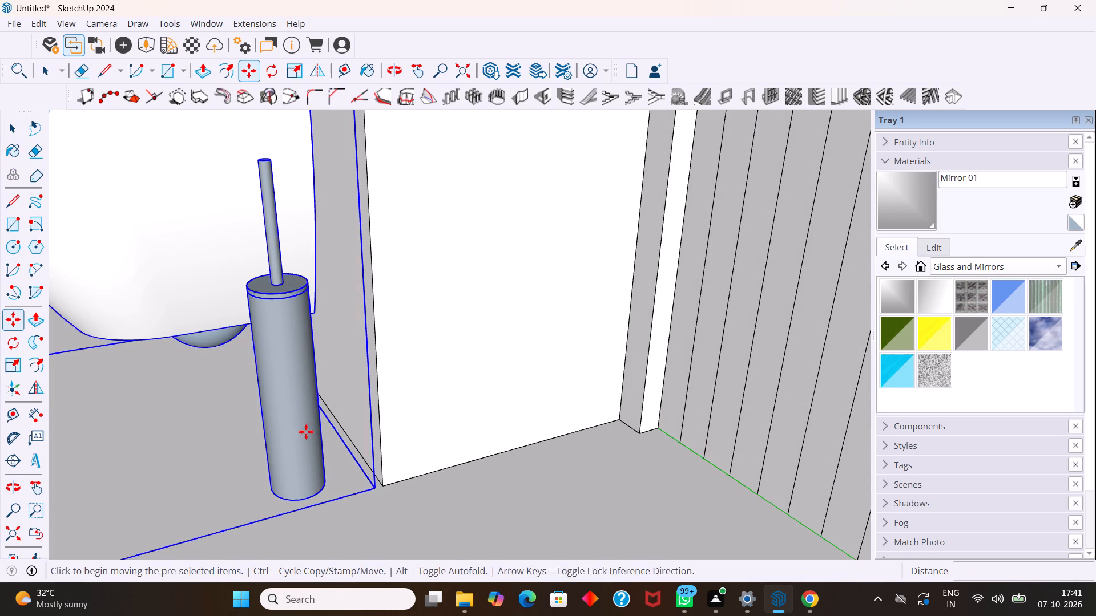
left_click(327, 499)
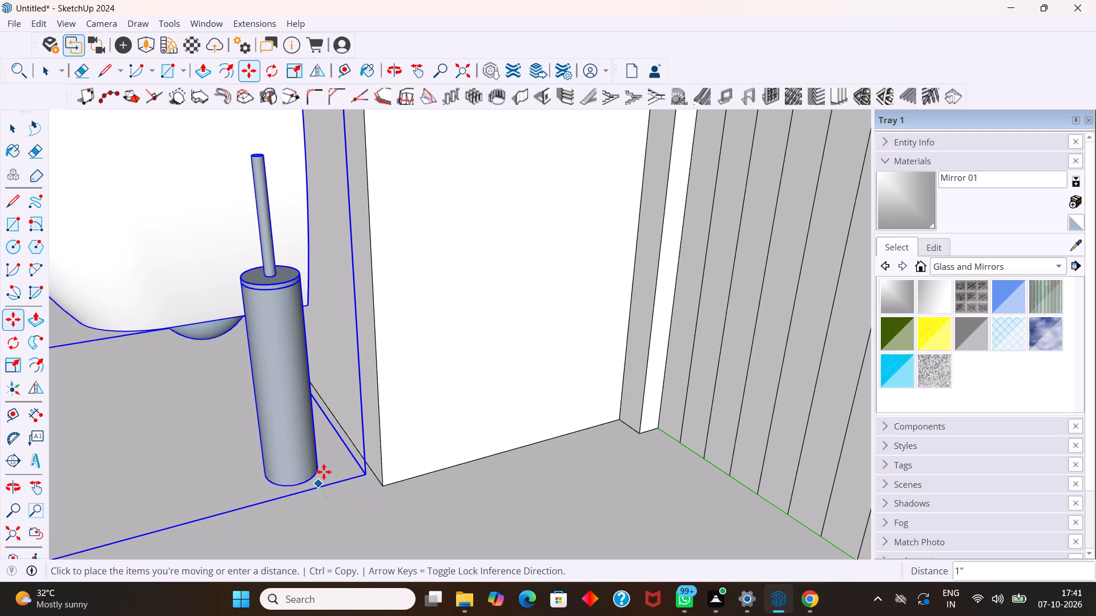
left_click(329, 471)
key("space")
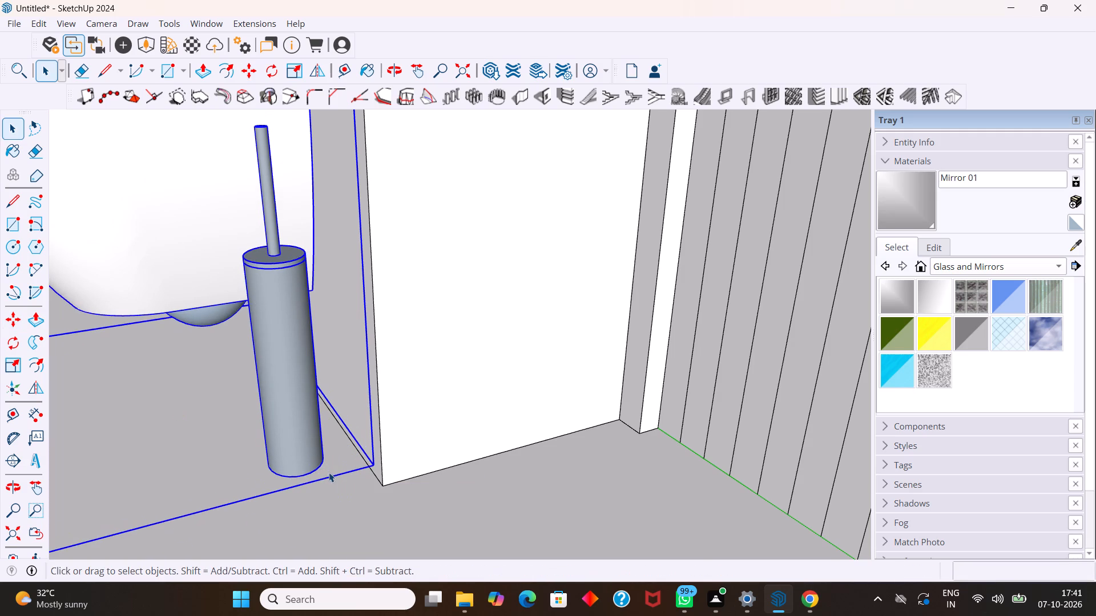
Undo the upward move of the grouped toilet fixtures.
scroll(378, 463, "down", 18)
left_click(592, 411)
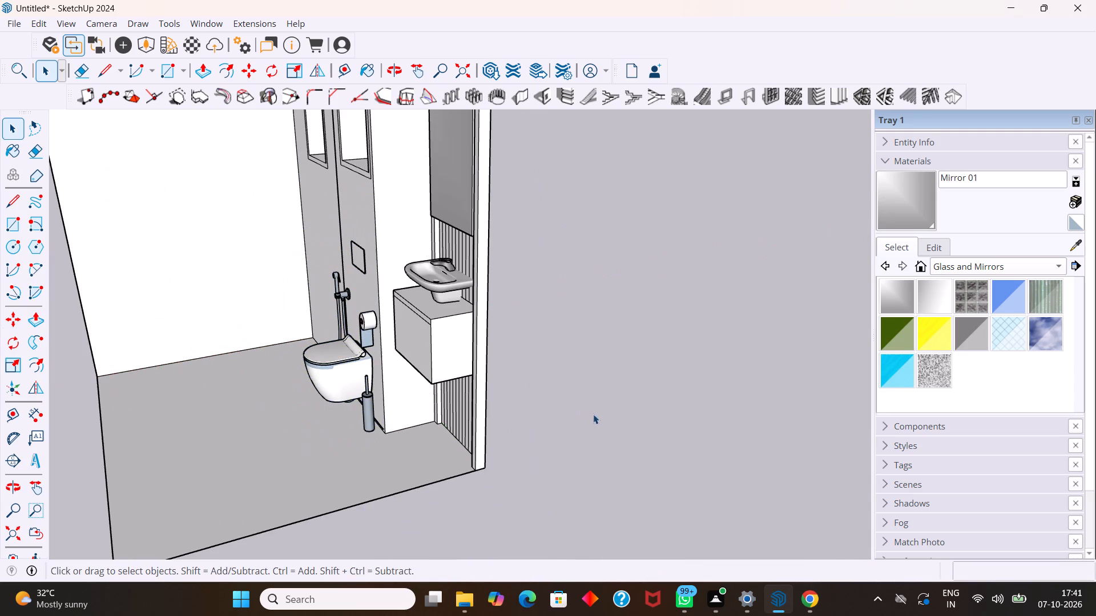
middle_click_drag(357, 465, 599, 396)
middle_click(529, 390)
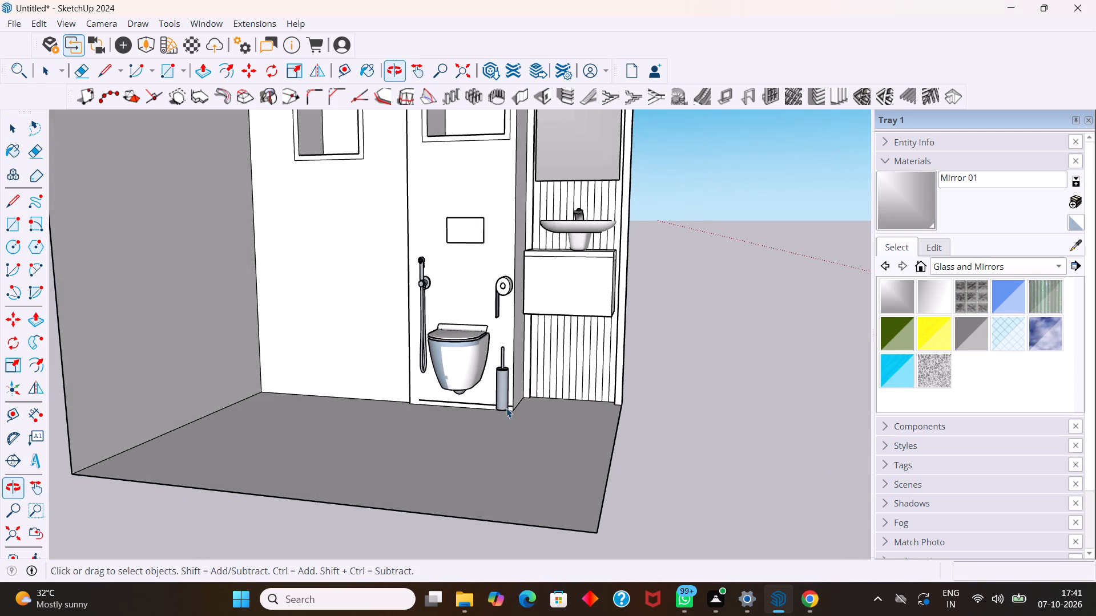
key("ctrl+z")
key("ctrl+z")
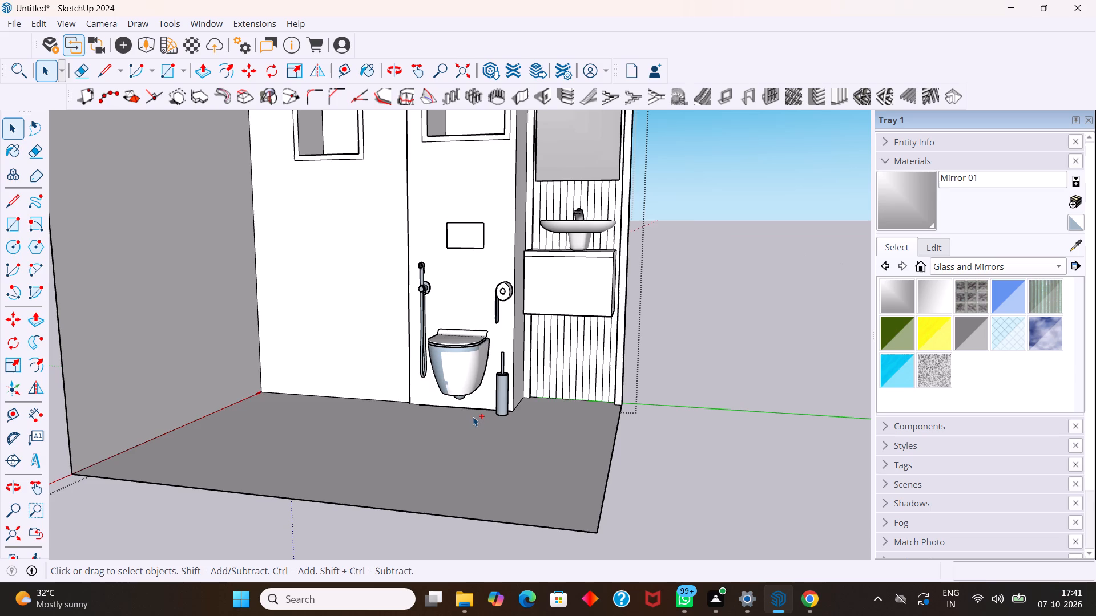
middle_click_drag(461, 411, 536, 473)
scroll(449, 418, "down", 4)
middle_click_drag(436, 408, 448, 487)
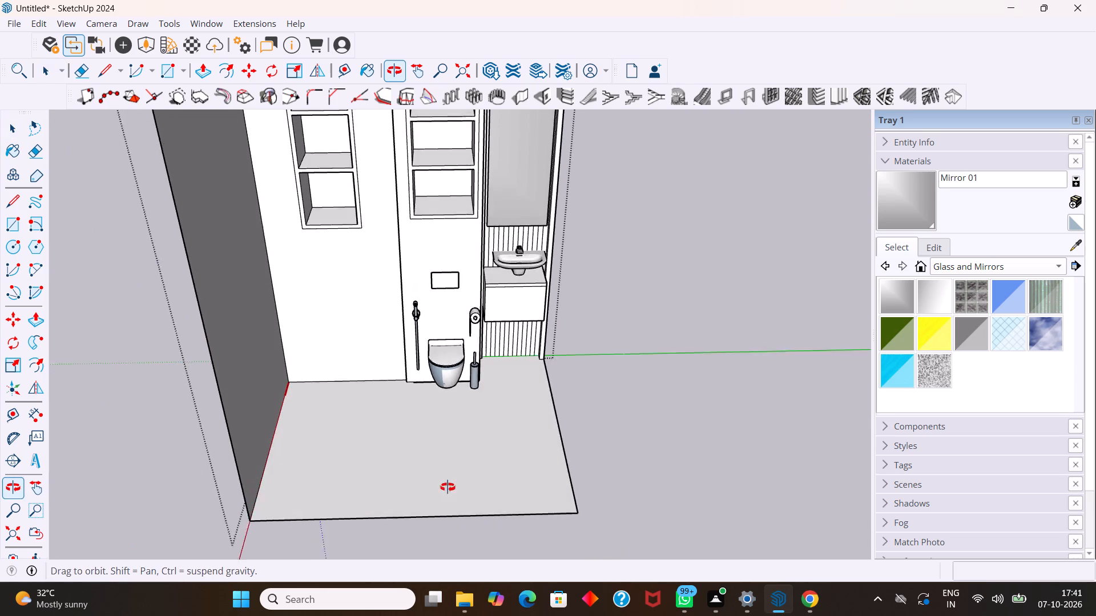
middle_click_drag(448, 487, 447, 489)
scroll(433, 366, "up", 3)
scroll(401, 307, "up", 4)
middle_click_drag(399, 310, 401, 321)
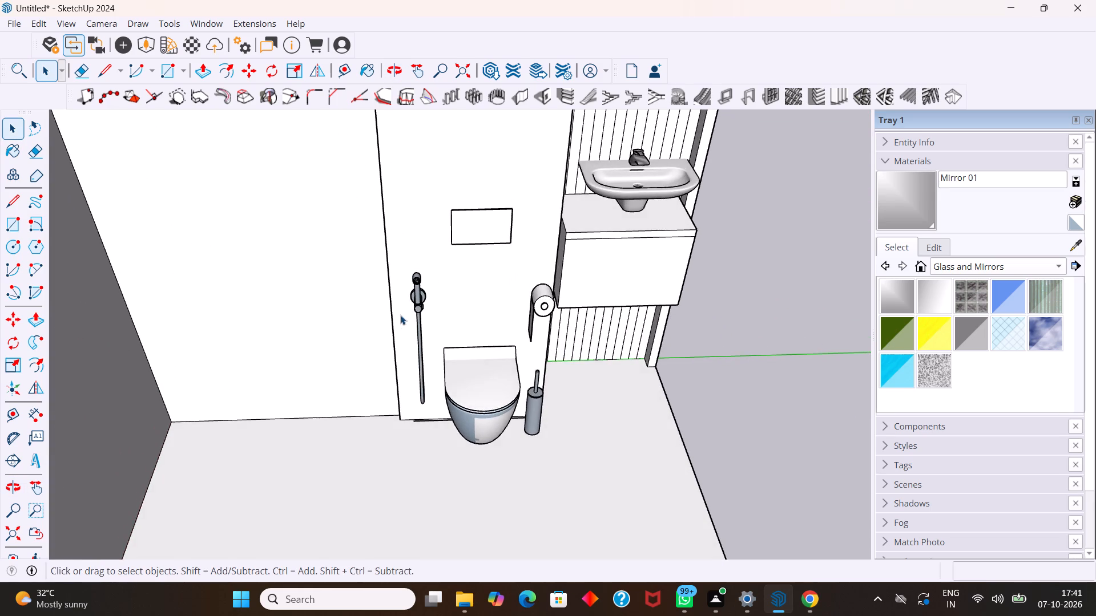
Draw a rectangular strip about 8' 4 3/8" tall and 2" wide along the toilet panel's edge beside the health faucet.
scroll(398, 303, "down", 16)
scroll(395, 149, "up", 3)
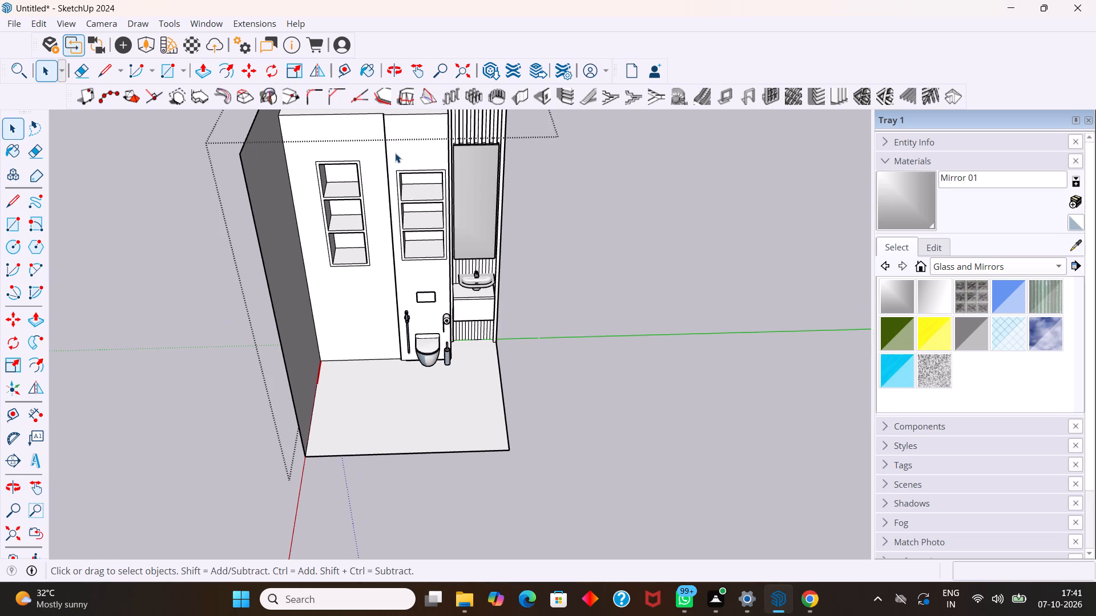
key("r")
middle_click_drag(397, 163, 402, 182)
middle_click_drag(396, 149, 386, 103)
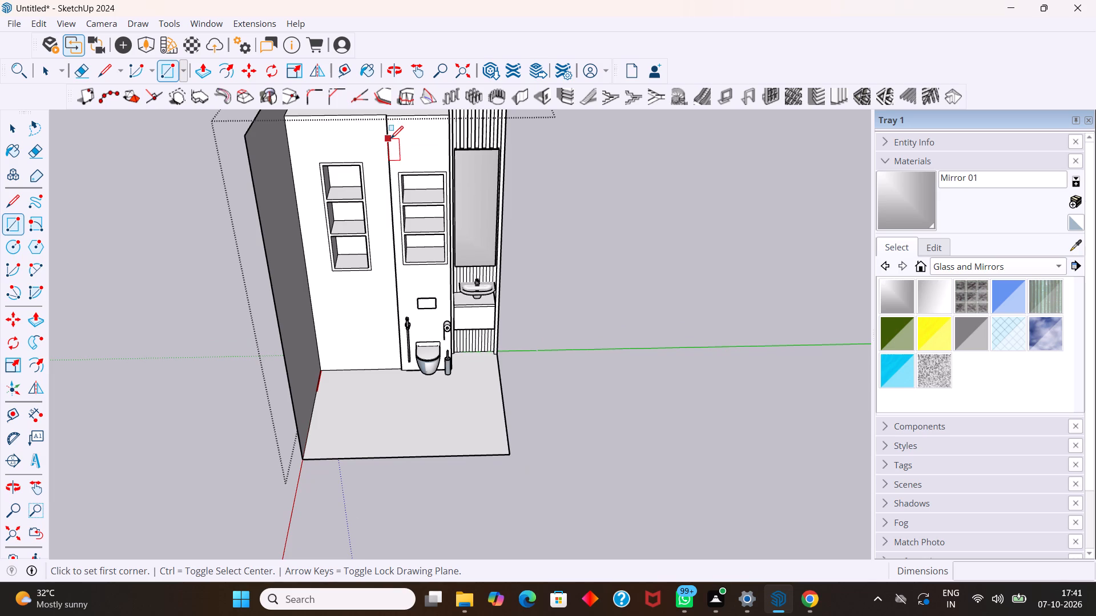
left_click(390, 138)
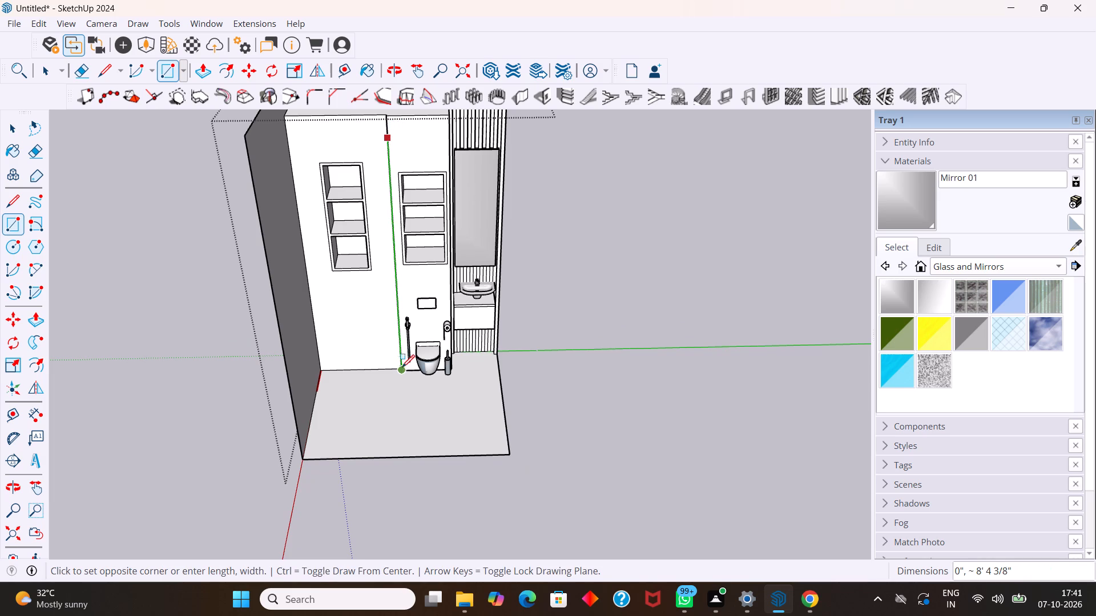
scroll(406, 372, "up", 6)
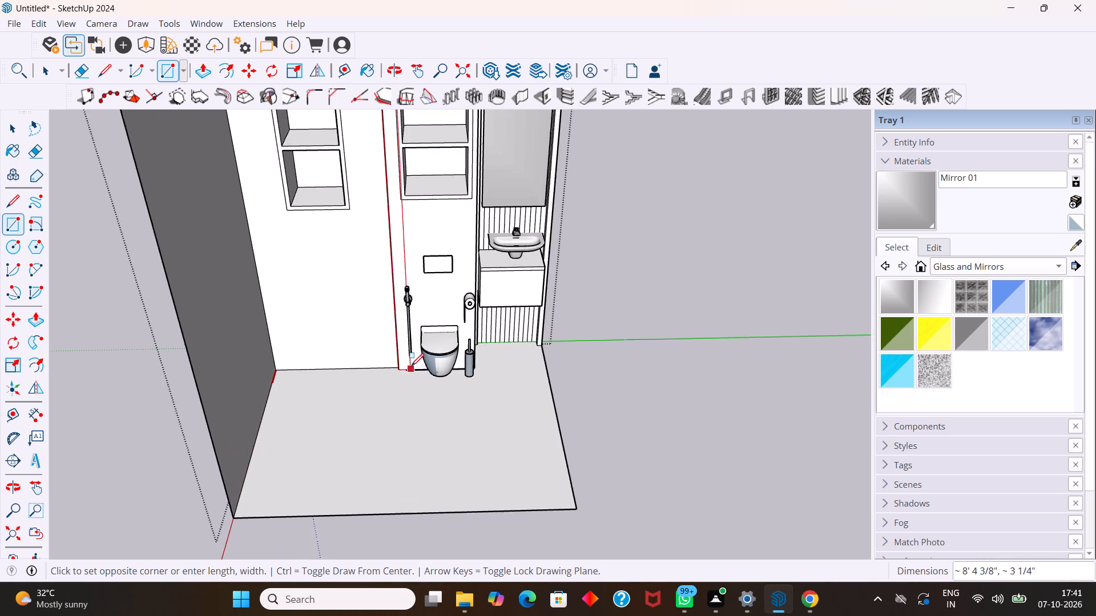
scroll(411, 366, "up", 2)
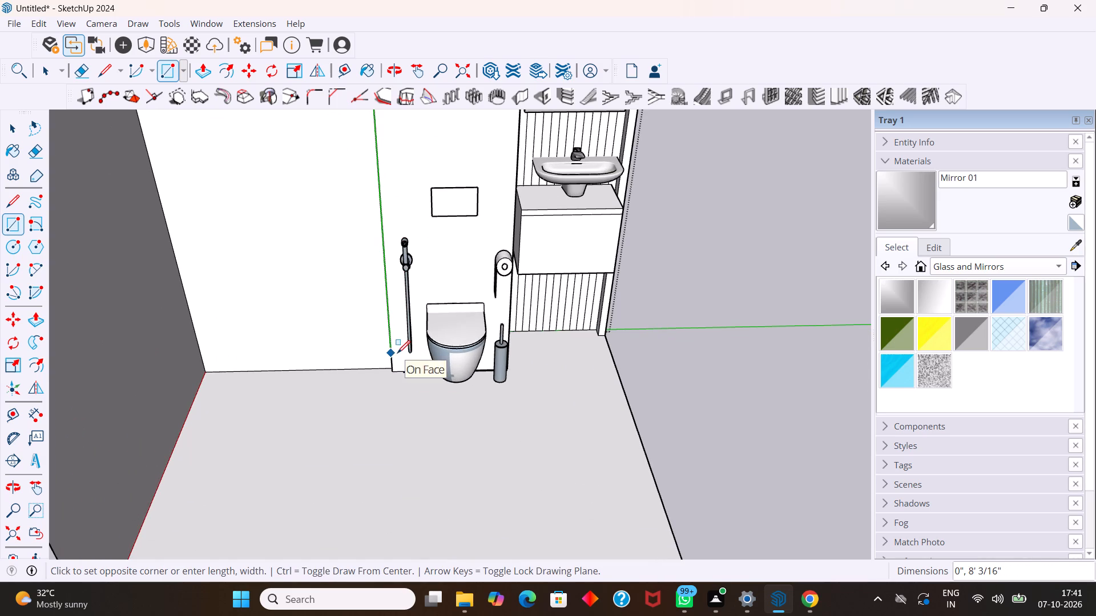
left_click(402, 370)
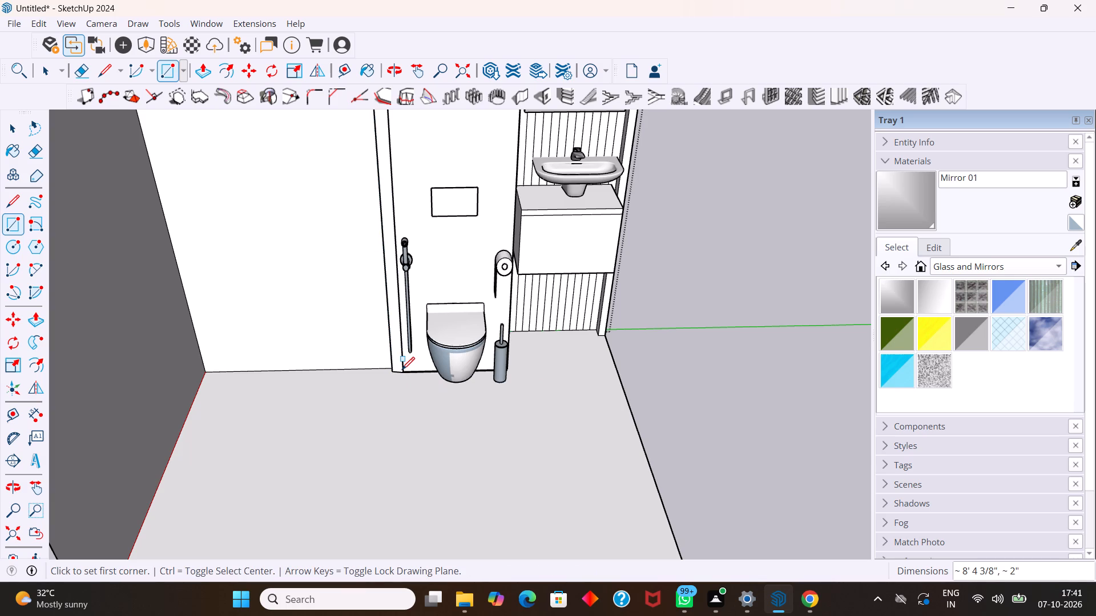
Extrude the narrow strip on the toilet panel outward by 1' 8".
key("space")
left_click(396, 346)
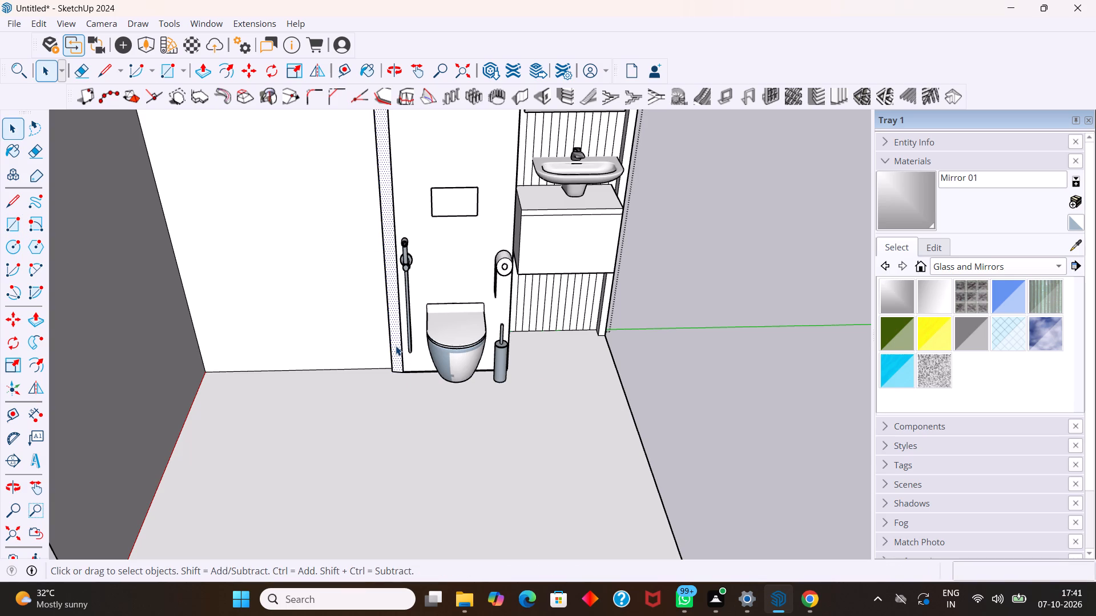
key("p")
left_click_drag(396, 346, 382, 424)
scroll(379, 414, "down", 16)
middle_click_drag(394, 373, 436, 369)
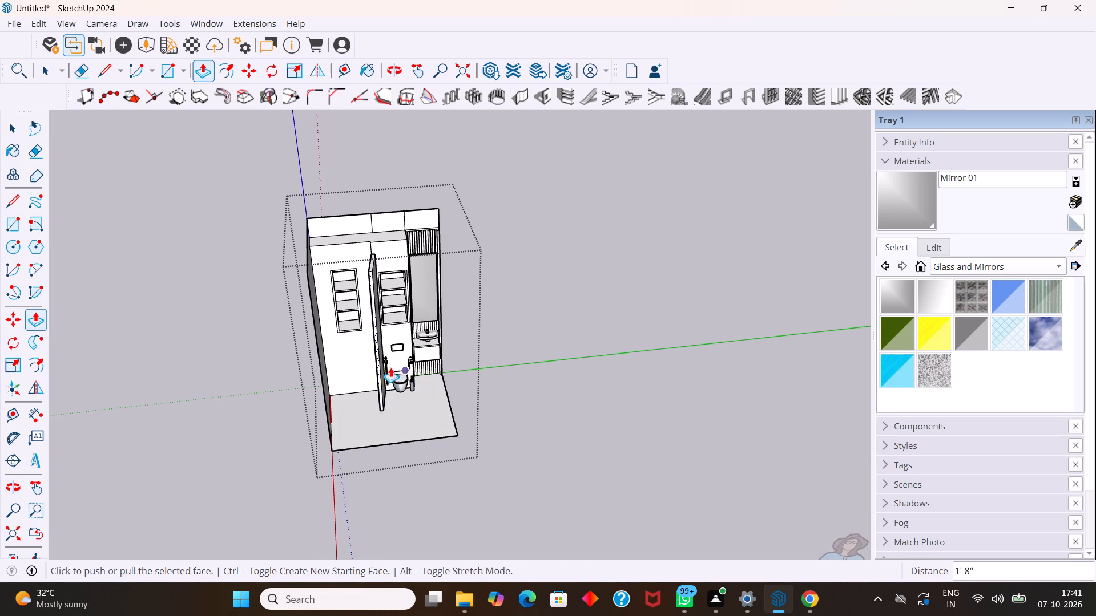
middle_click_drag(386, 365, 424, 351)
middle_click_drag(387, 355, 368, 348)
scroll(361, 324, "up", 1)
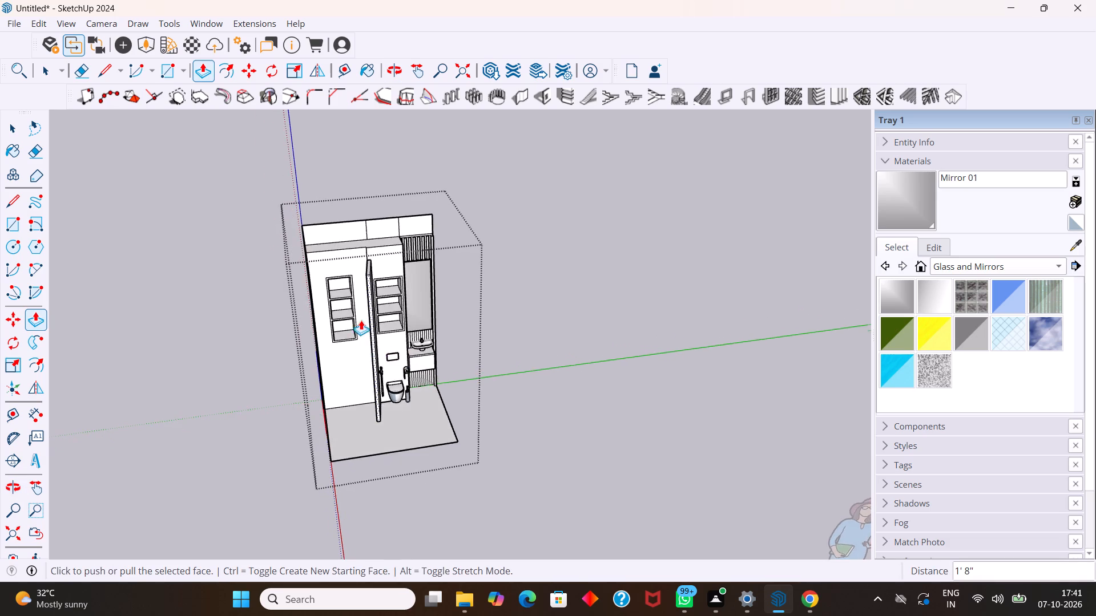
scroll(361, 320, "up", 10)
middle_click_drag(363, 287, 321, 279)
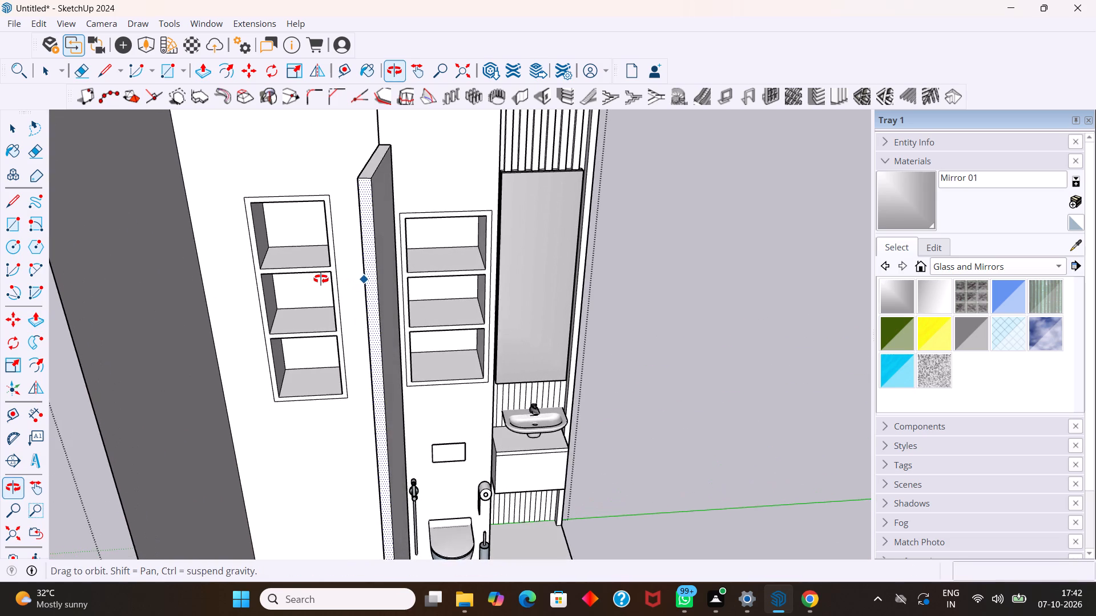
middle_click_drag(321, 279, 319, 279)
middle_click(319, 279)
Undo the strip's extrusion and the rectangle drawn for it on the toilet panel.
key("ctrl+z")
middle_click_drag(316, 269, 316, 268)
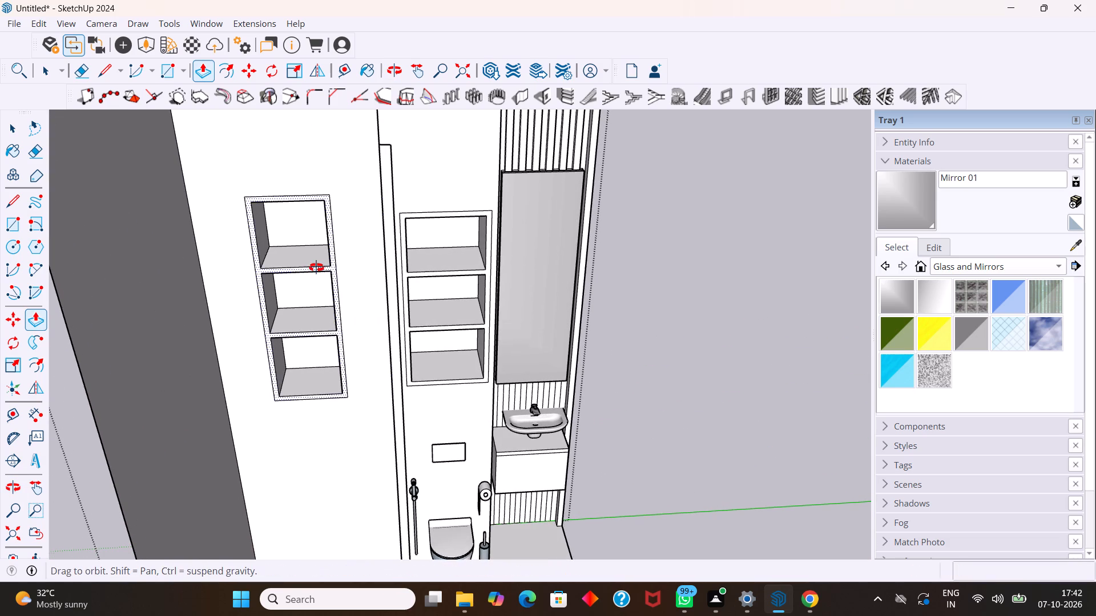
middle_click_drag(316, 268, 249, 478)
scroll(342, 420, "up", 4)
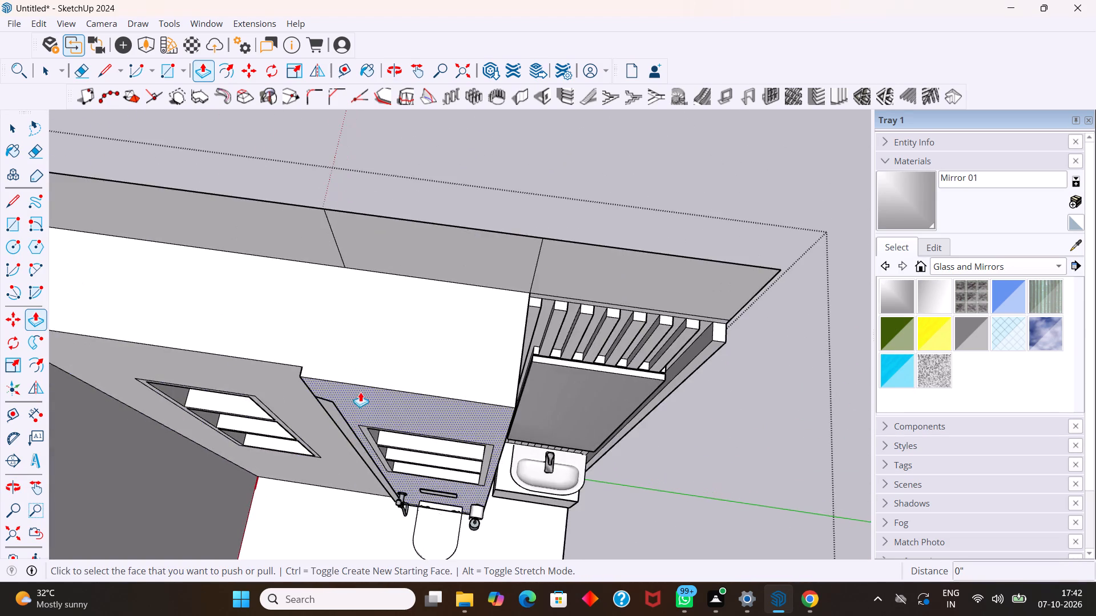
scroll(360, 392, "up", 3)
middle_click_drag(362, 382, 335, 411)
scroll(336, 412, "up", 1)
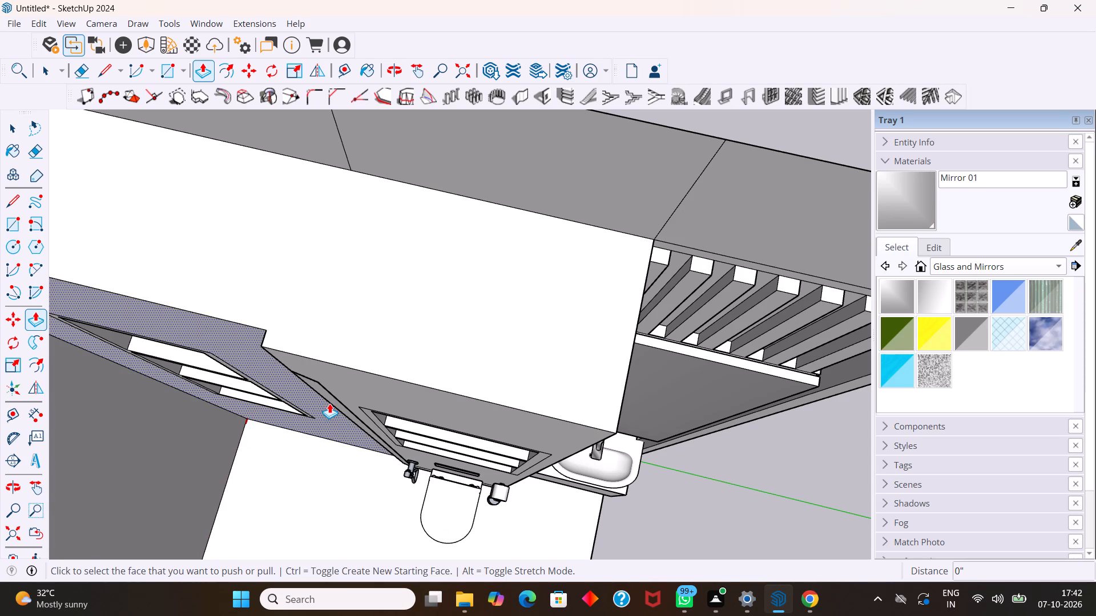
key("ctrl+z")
Redraw the strip along the toilet panel's edge from near its top to the floor, about 8' 10 1/4" by 1 11/16".
key("space")
key("r")
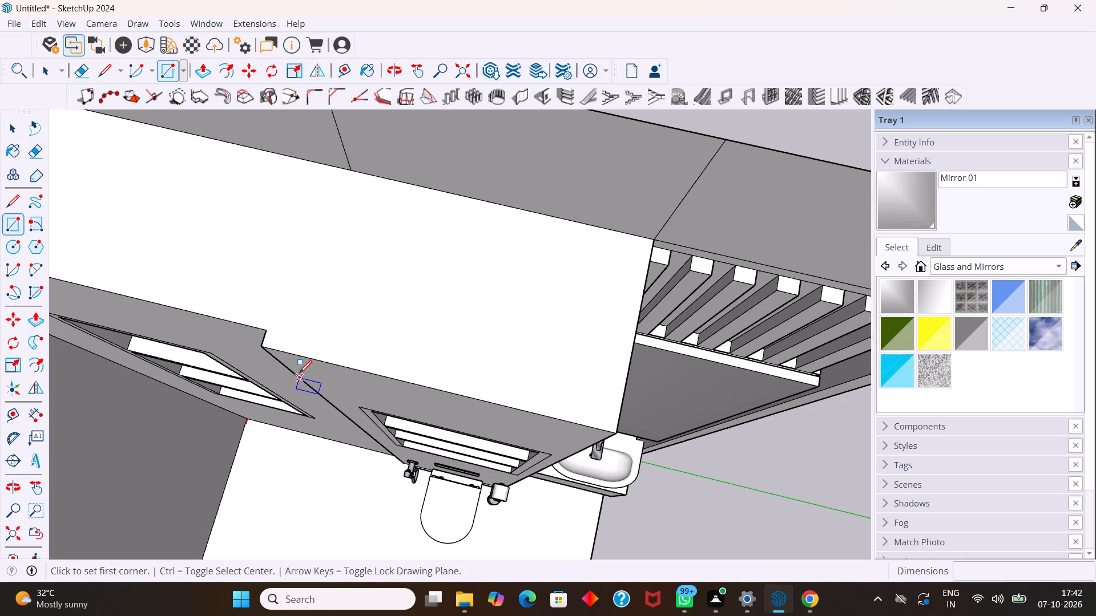
middle_click_drag(305, 378, 408, 208)
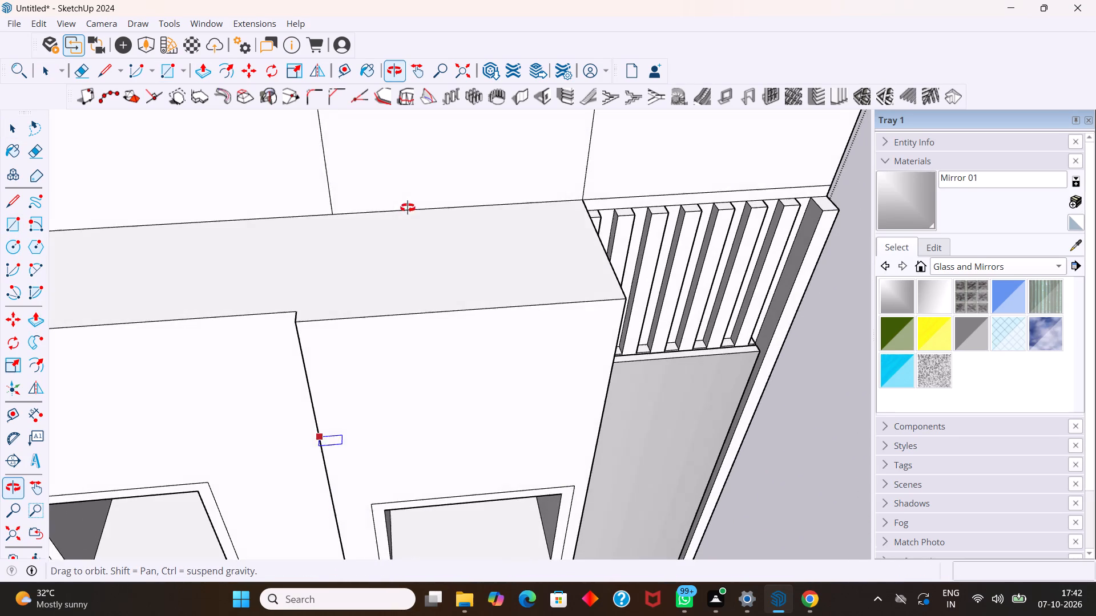
middle_click_drag(408, 208, 411, 201)
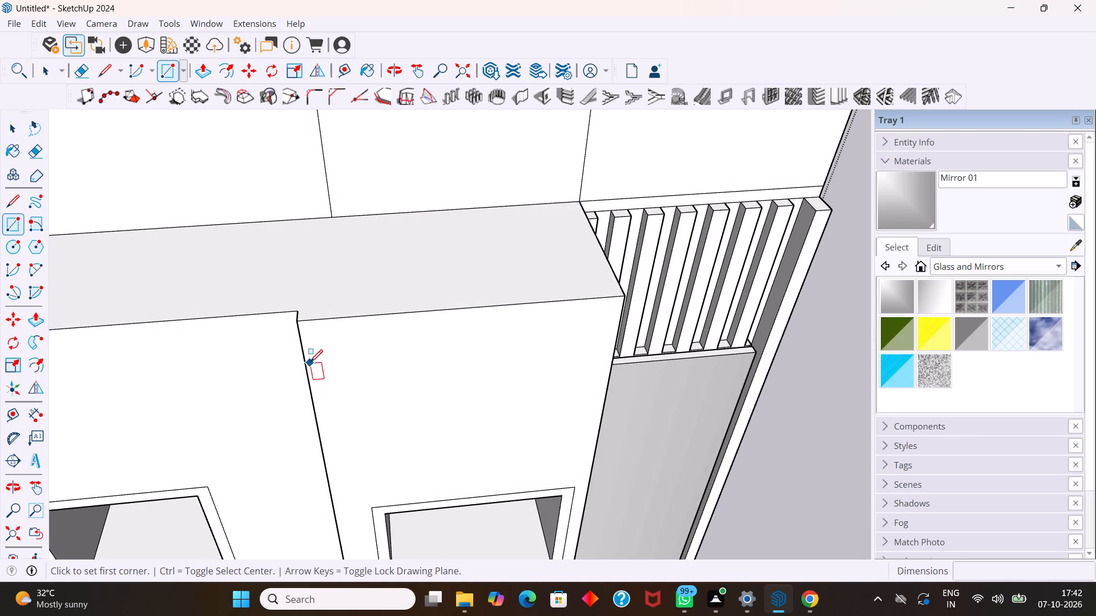
left_click(302, 343)
scroll(332, 411, "down", 2)
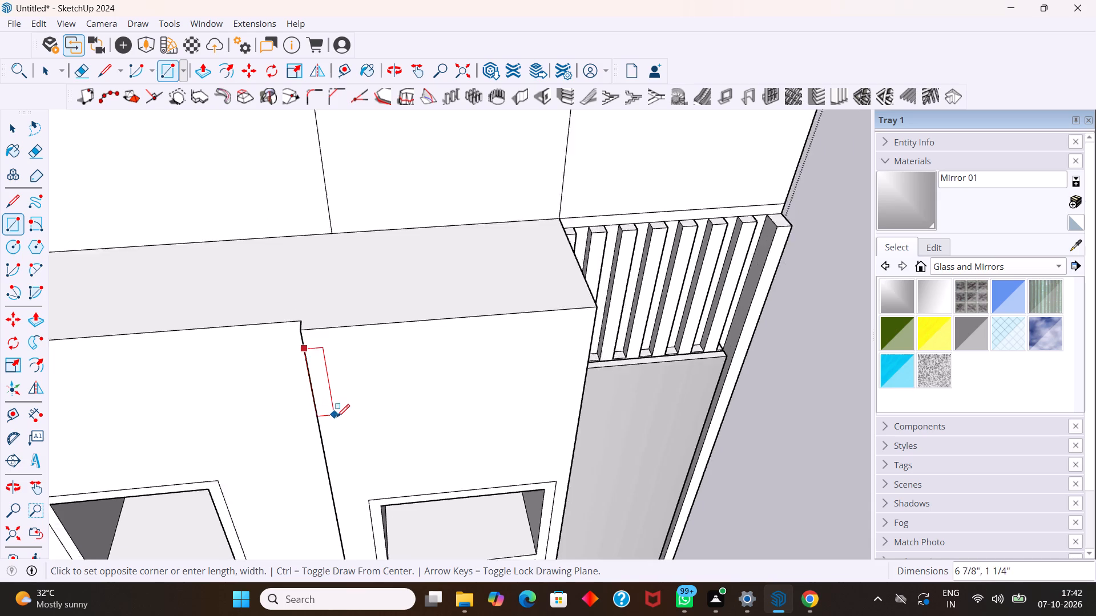
scroll(337, 417, "down", 6)
scroll(353, 412, "up", 1)
scroll(357, 415, "down", 10)
scroll(345, 509, "down", 3)
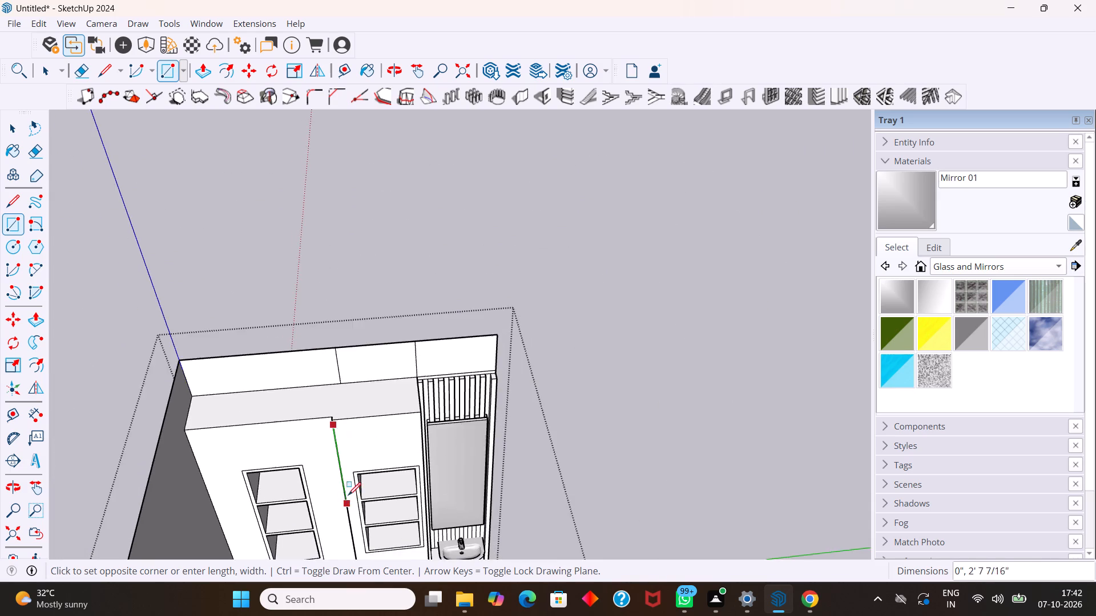
scroll(348, 488, "down", 10)
scroll(365, 551, "up", 9)
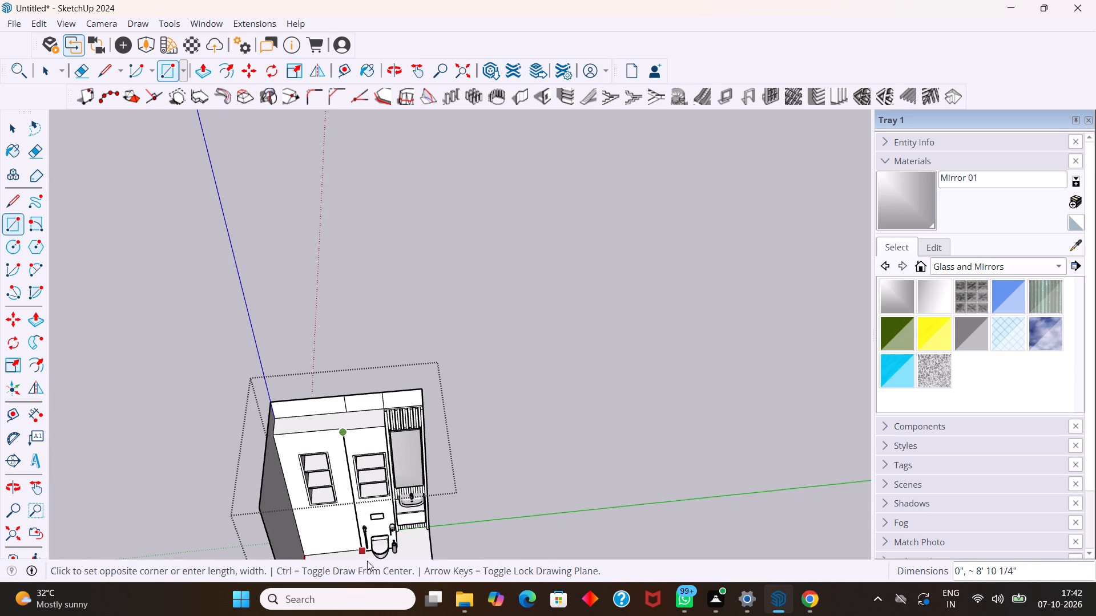
scroll(367, 561, "up", 1)
scroll(368, 548, "down", 15)
scroll(384, 500, "down", 6)
scroll(383, 546, "up", 20)
scroll(383, 546, "up", 5)
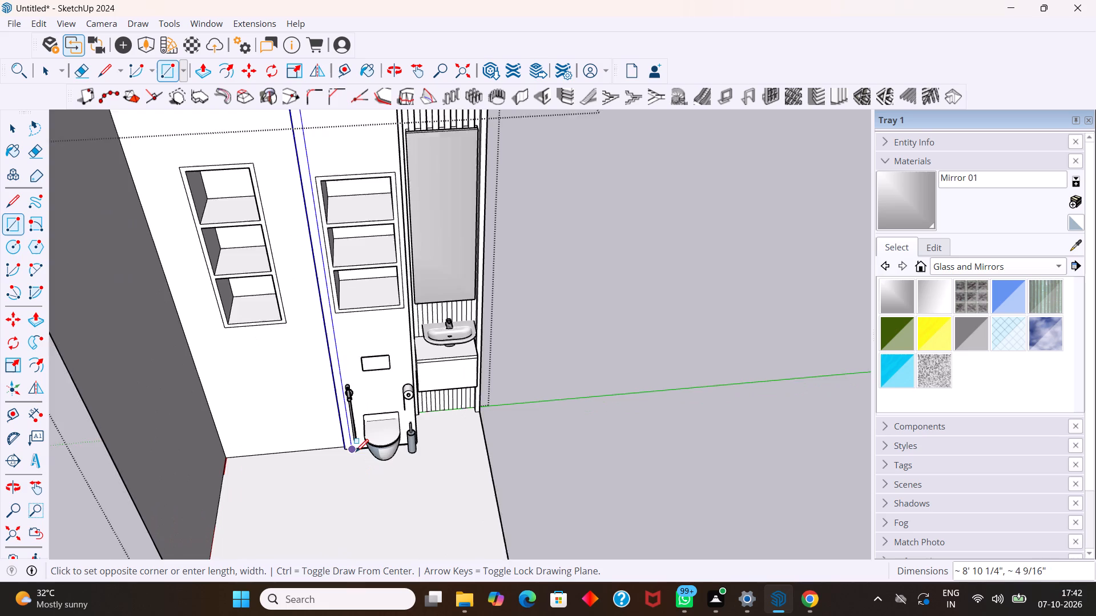
scroll(356, 452, "up", 5)
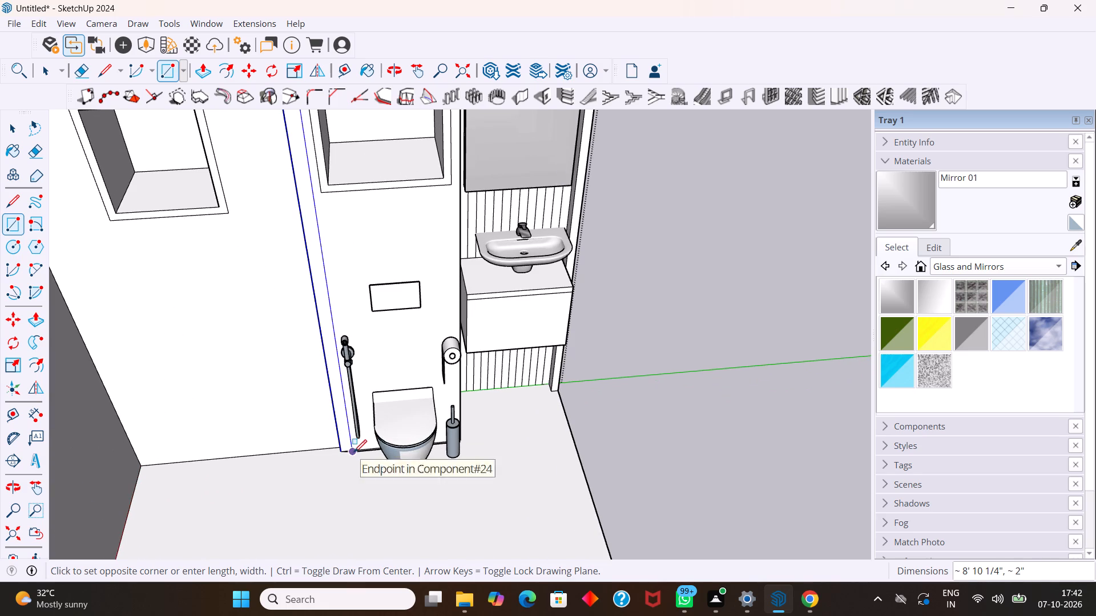
scroll(354, 448, "up", 4)
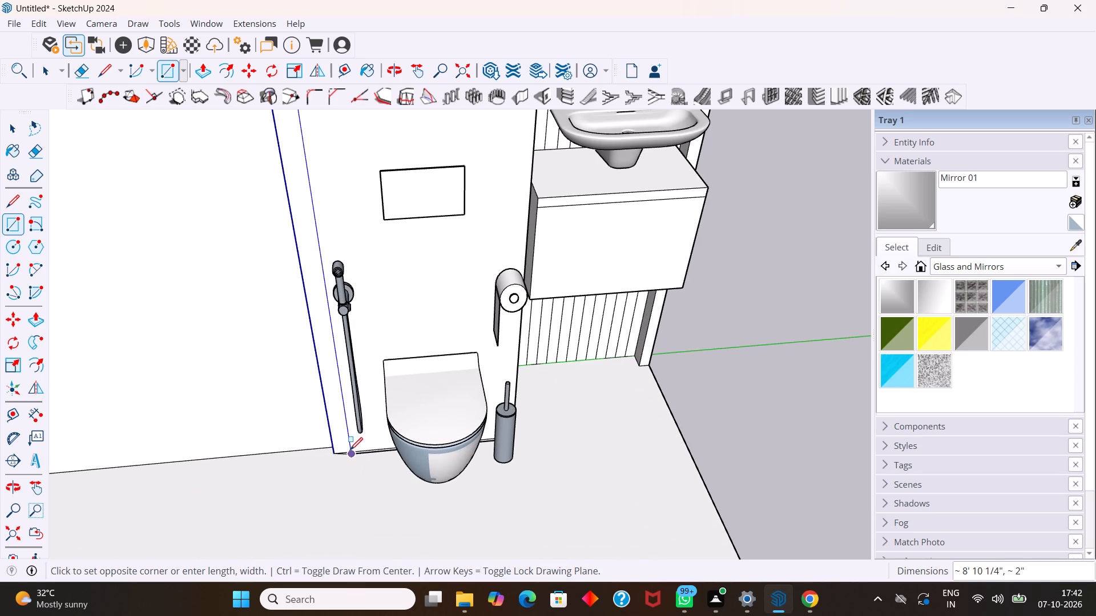
scroll(350, 449, "up", 5)
middle_click_drag(350, 418, 365, 490)
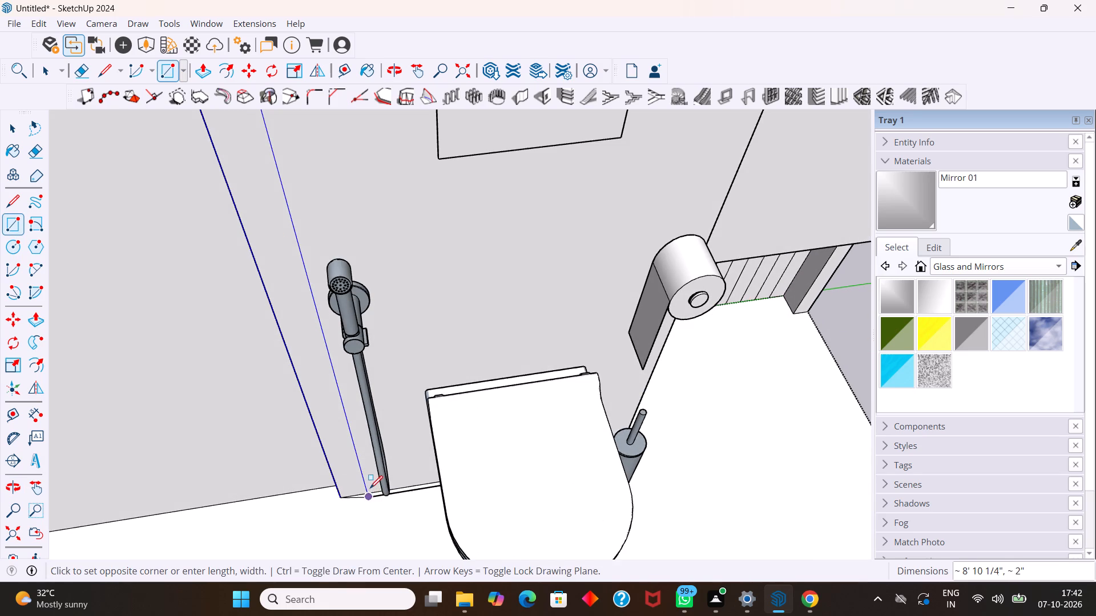
scroll(368, 486, "up", 8)
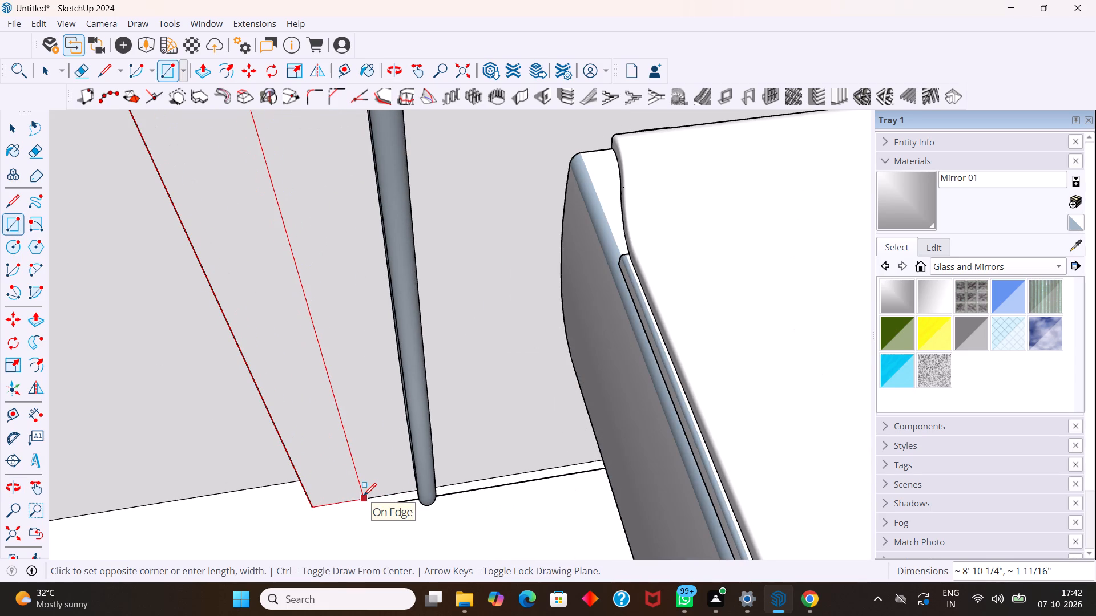
left_click(364, 496)
Extrude the new edge strip outward by about 1 1/8", followed by a further 6 13/16".
key("space")
left_click(340, 467)
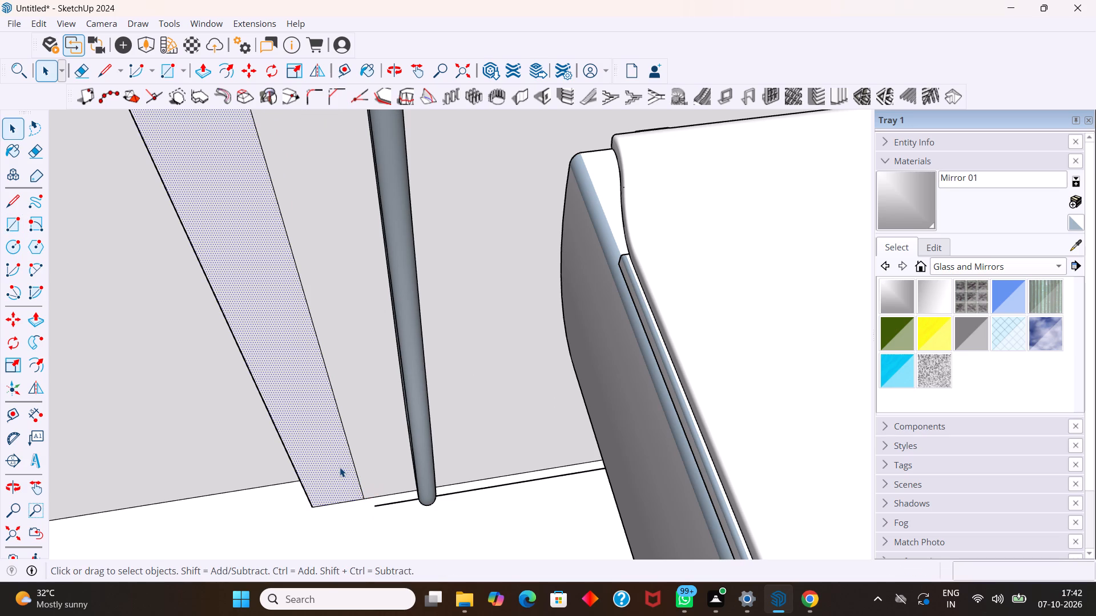
key("p")
left_click_drag(339, 467, 345, 501)
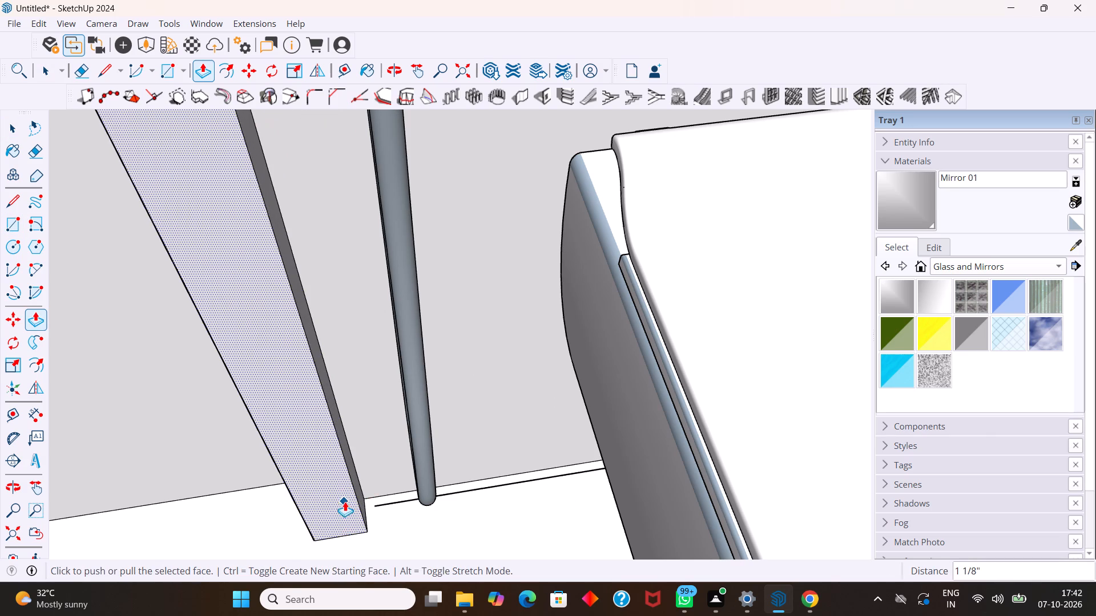
scroll(344, 496, "down", 15)
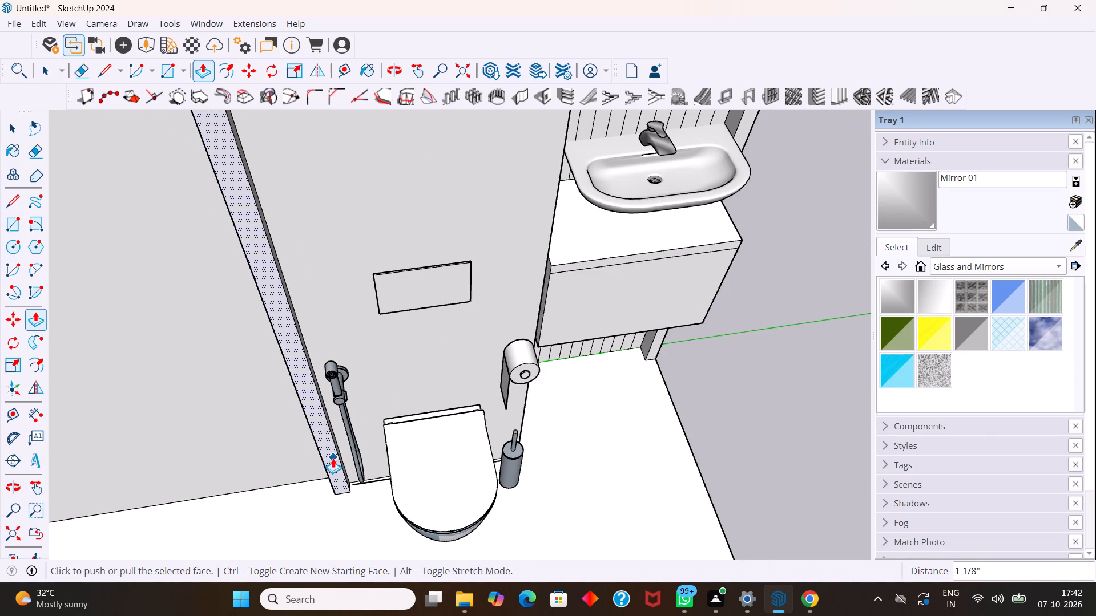
left_click_drag(333, 457, 342, 521)
Examine the projecting strip beside the toilet from the side, front and above to judge its depth and height.
scroll(339, 500, "down", 16)
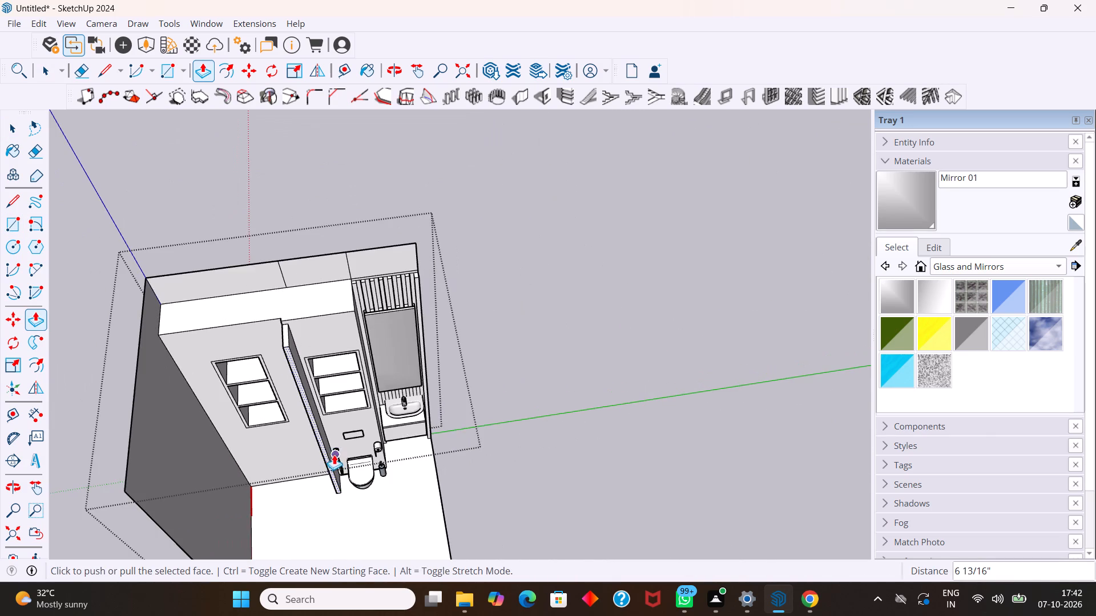
middle_click_drag(334, 452, 361, 302)
scroll(358, 310, "down", 7)
scroll(320, 473, "up", 4)
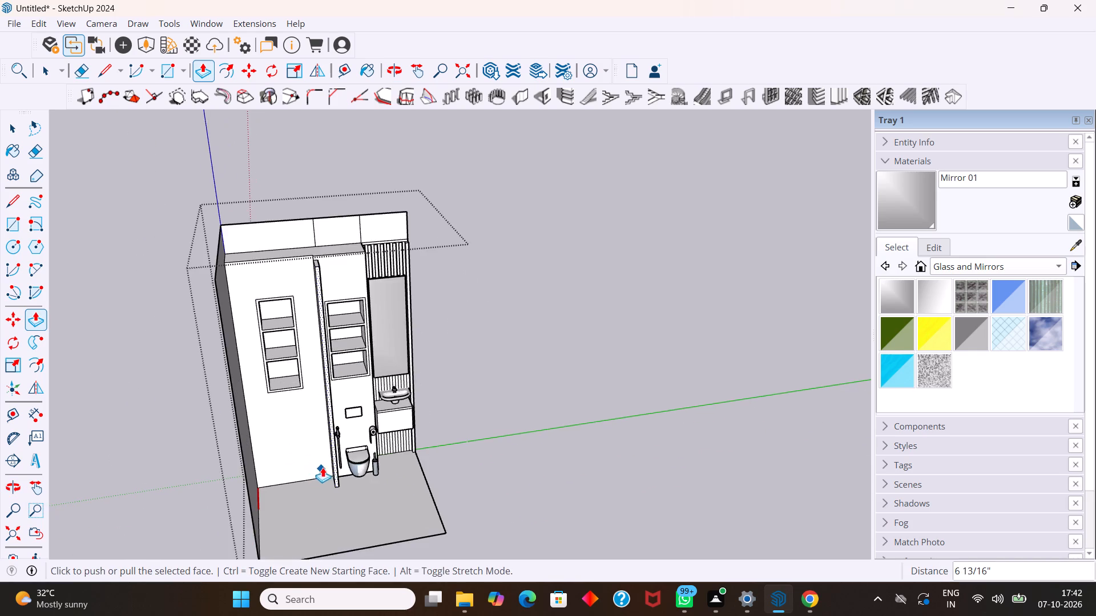
scroll(323, 467, "up", 2)
middle_click_drag(325, 452, 25, 506)
middle_click_drag(485, 419, 175, 451)
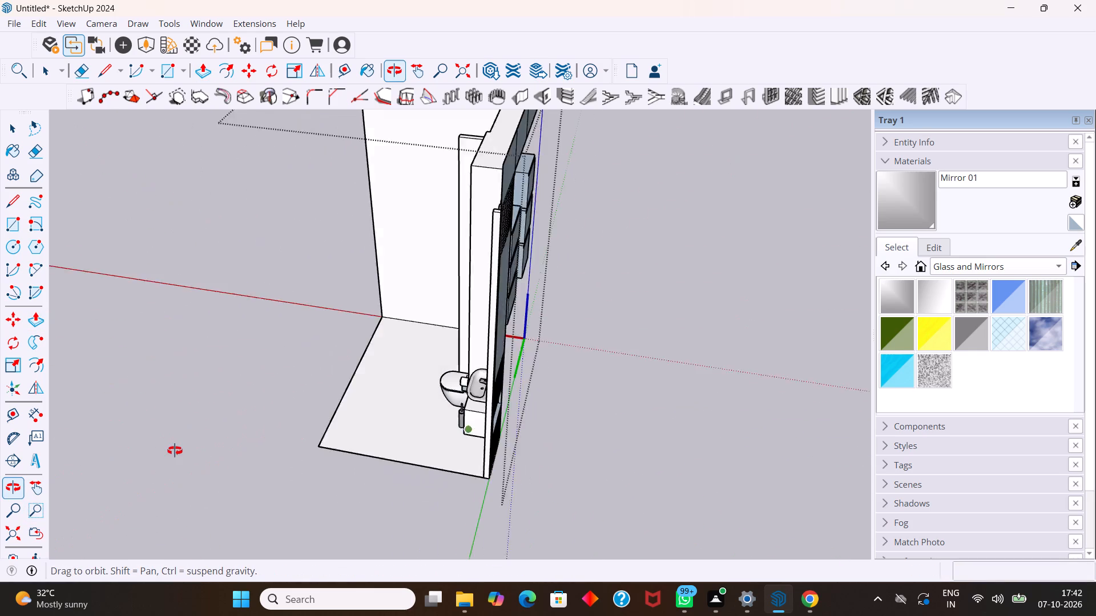
middle_click_drag(175, 451, 716, 337)
scroll(462, 357, "up", 1)
middle_click_drag(461, 355, 472, 367)
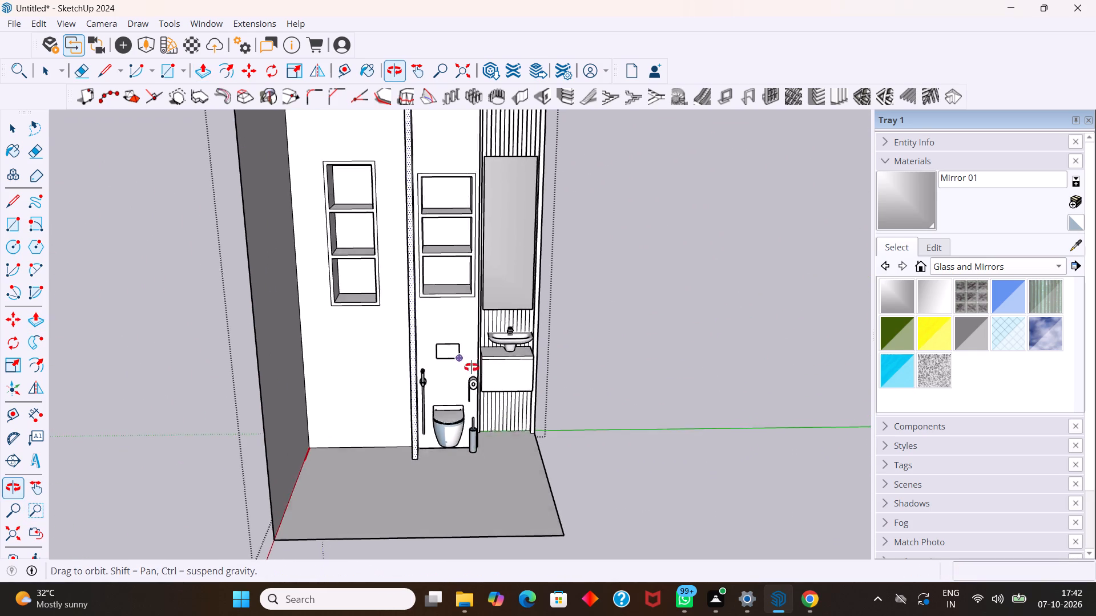
middle_click_drag(472, 367, 502, 441)
scroll(457, 379, "down", 4)
scroll(433, 313, "down", 4)
middle_click(362, 188)
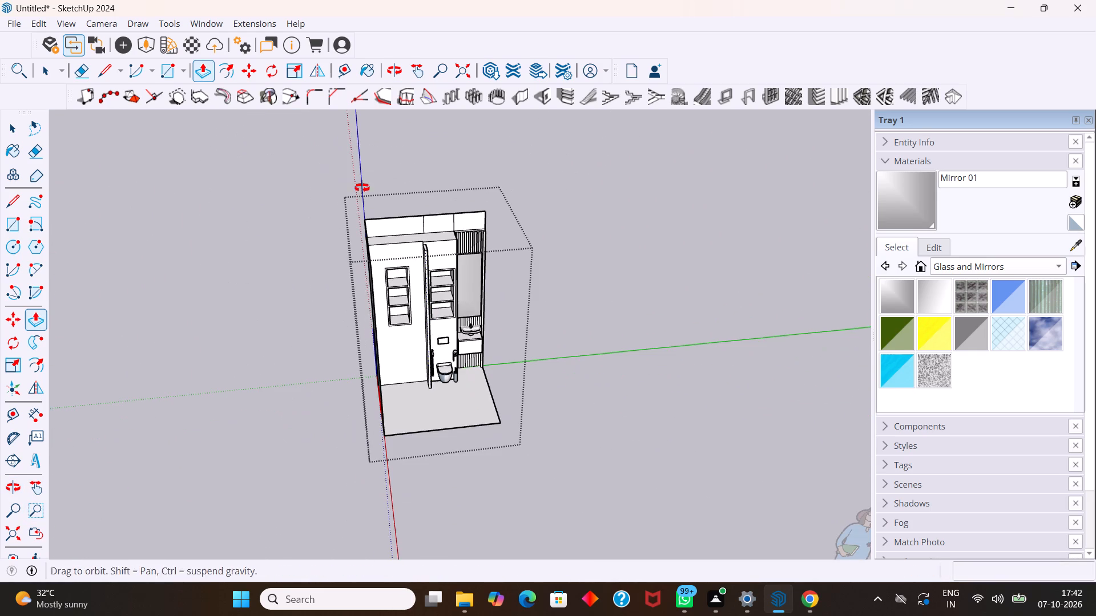
middle_click_drag(511, 387, 464, 323)
Push the projecting strip's front face back toward the wall by about 8 15/16".
scroll(442, 336, "up", 8)
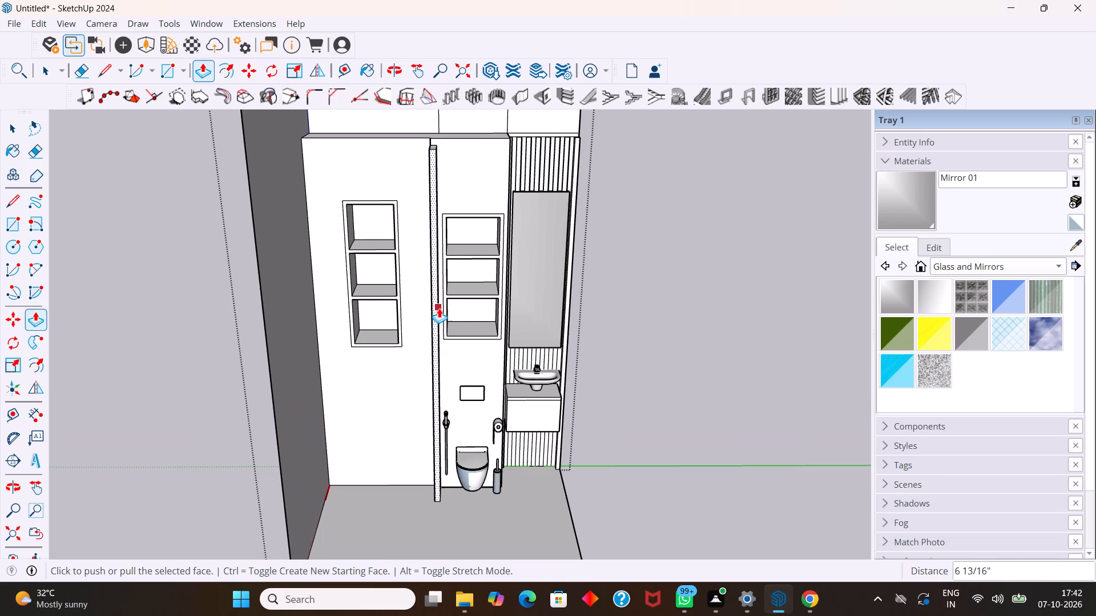
scroll(434, 305, "up", 7)
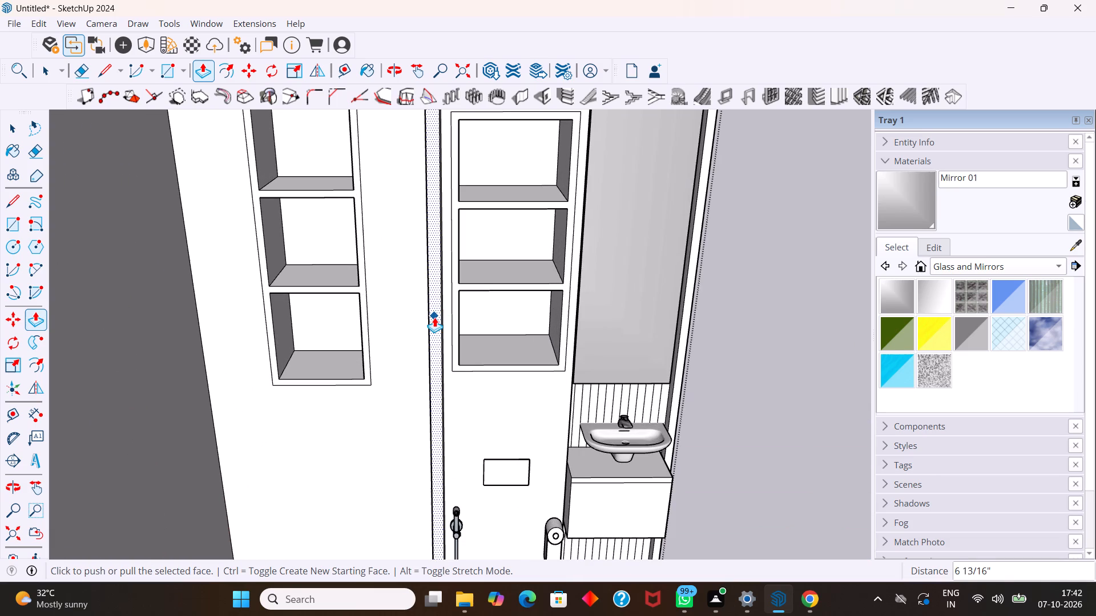
left_click_drag(434, 316, 320, 437)
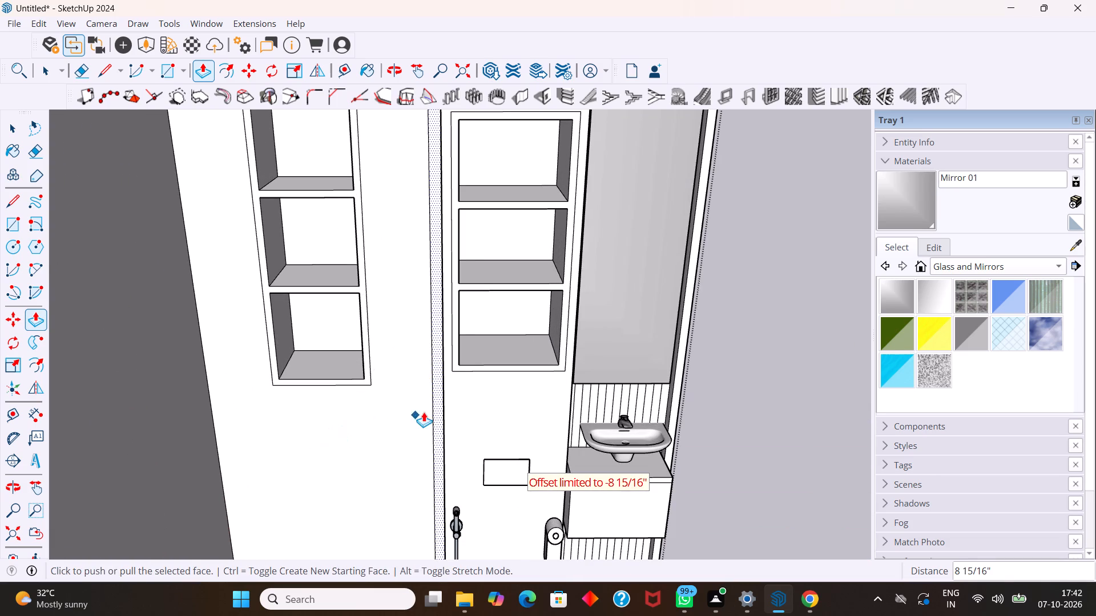
Undo the last push of the projecting strip's front face beside the toilet.
scroll(424, 411, "down", 4)
middle_click_drag(485, 398, 293, 397)
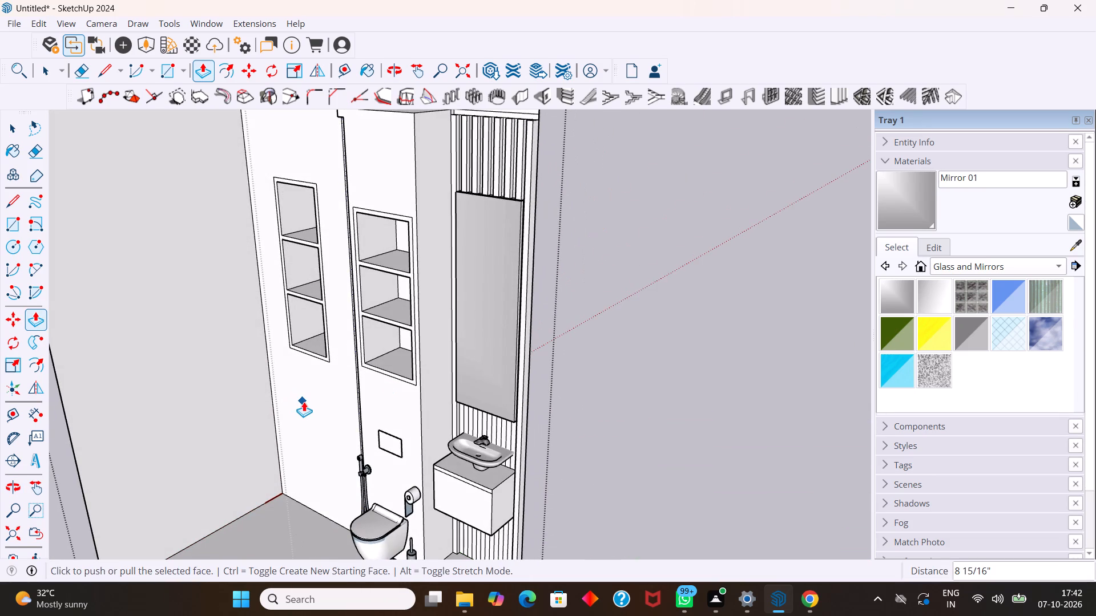
key("ctrl+z")
Pull the strip's front face out from the wall by about 2' 9" to form a full-height partition.
scroll(325, 385, "up", 3)
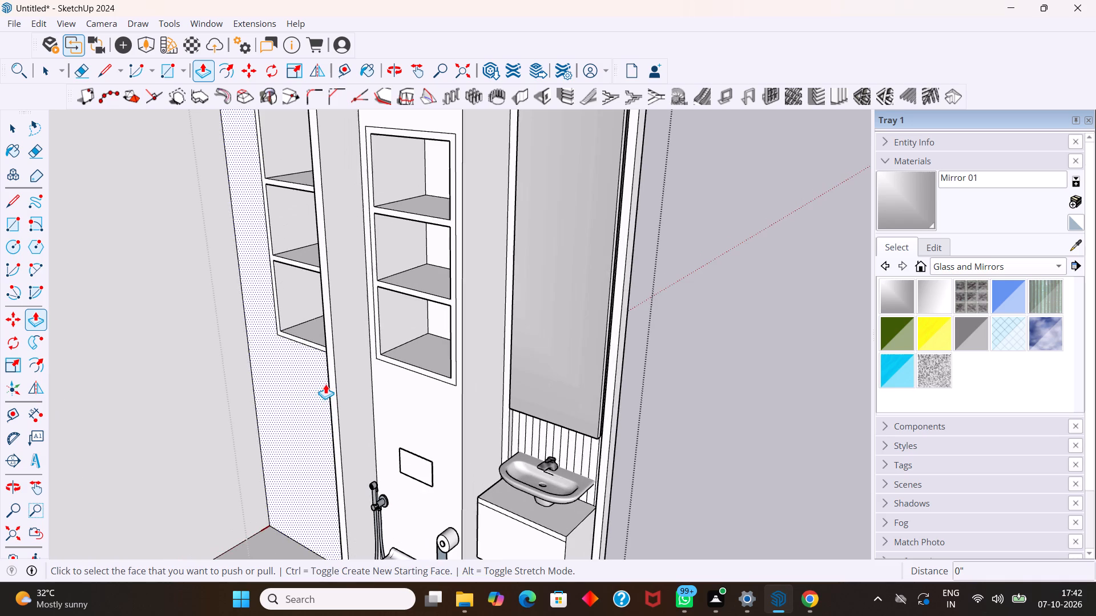
left_click_drag(330, 380, 127, 452)
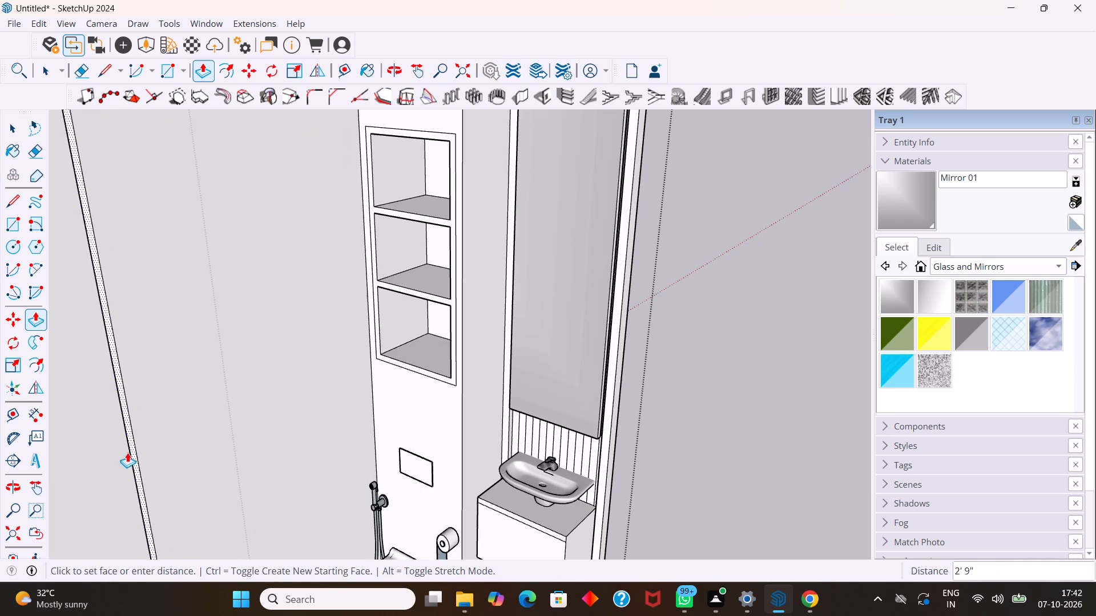
left_click_drag(127, 452, 127, 452)
Push the partition's narrow front face back slightly toward the wall to shorten its projection.
scroll(147, 435, "down", 10)
middle_click(221, 407)
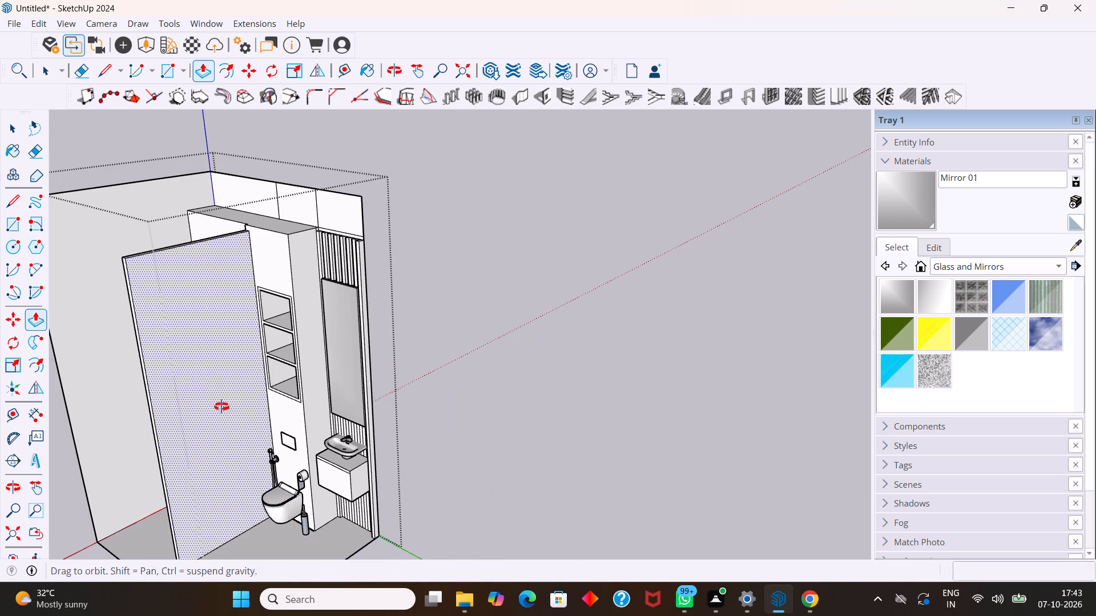
scroll(225, 402, "down", 7)
scroll(199, 444, "up", 3)
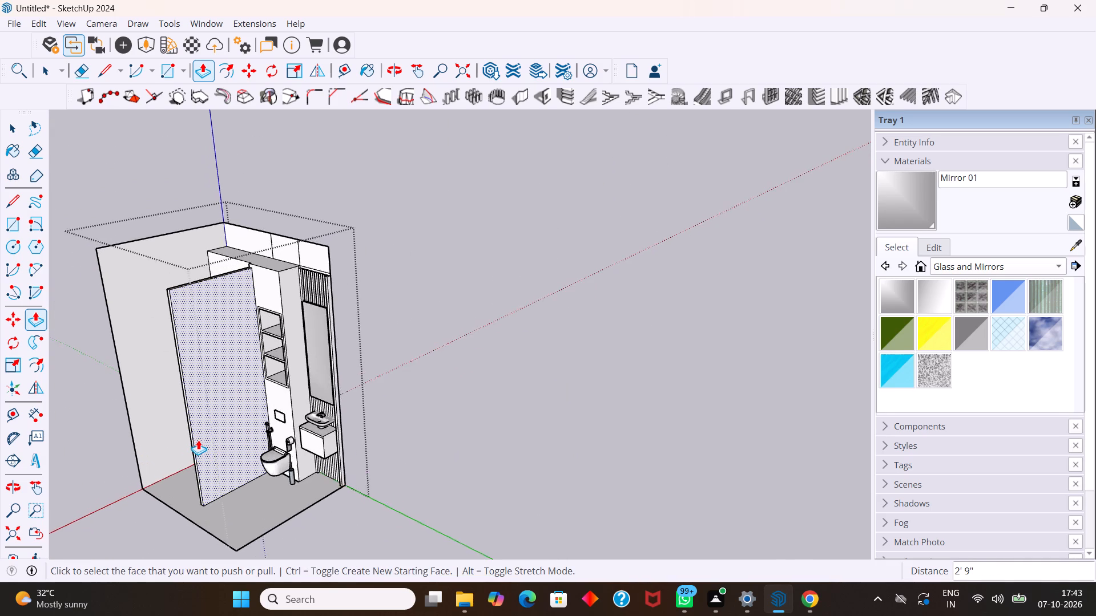
scroll(198, 440, "up", 4)
left_click_drag(189, 444, 206, 443)
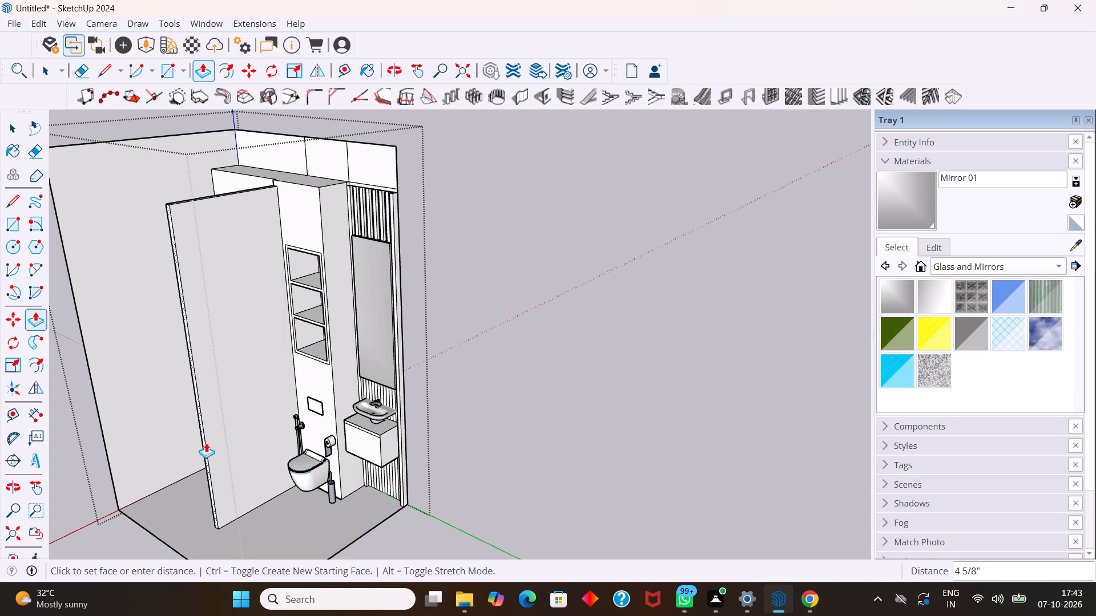
left_click_drag(206, 443, 229, 437)
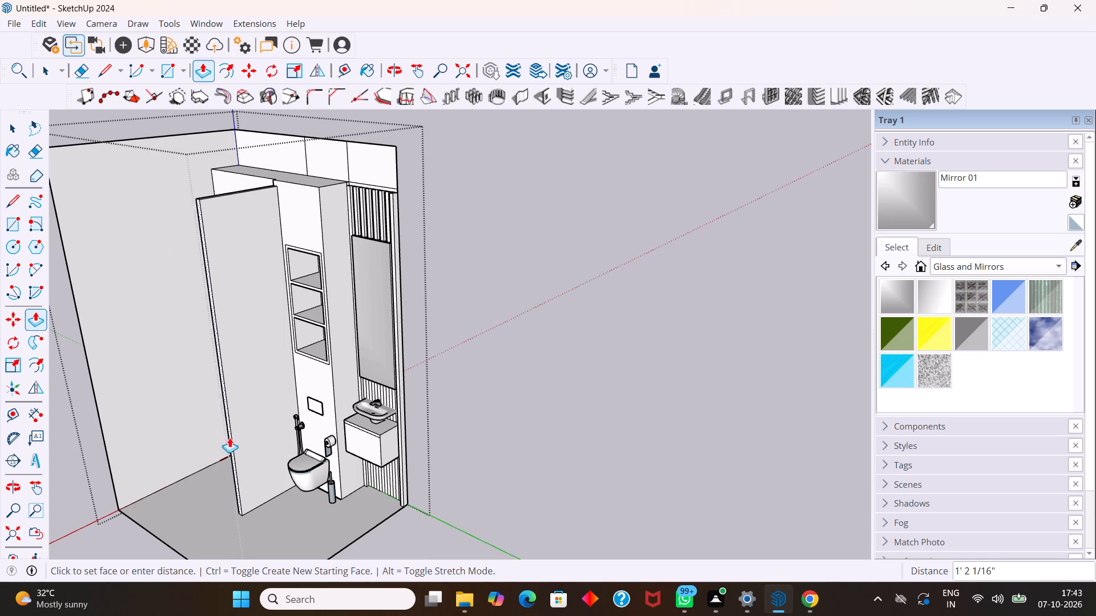
left_click_drag(229, 437, 209, 446)
key("space")
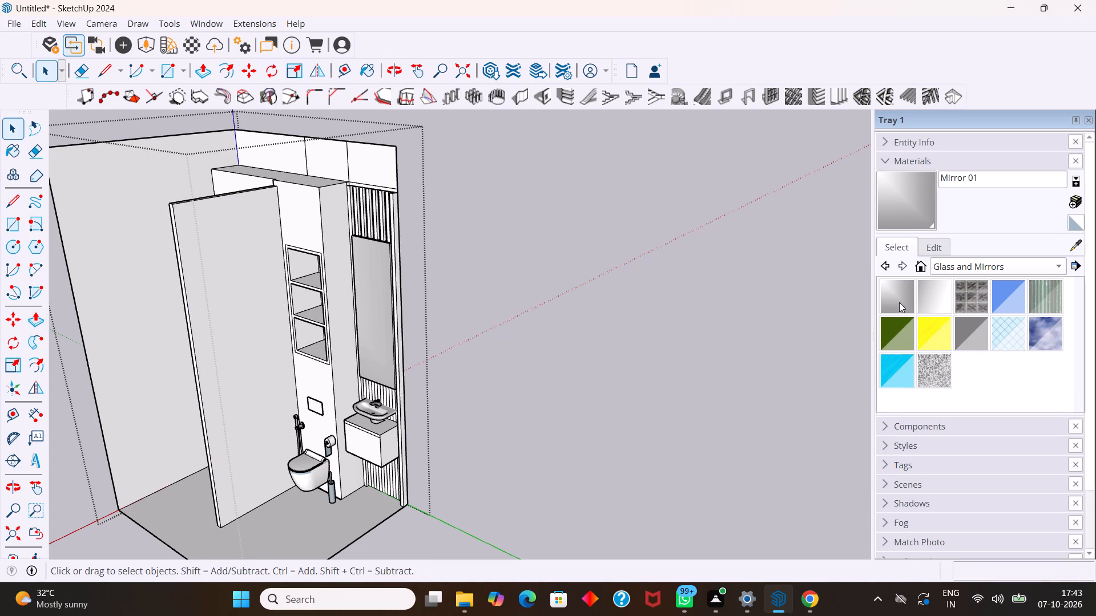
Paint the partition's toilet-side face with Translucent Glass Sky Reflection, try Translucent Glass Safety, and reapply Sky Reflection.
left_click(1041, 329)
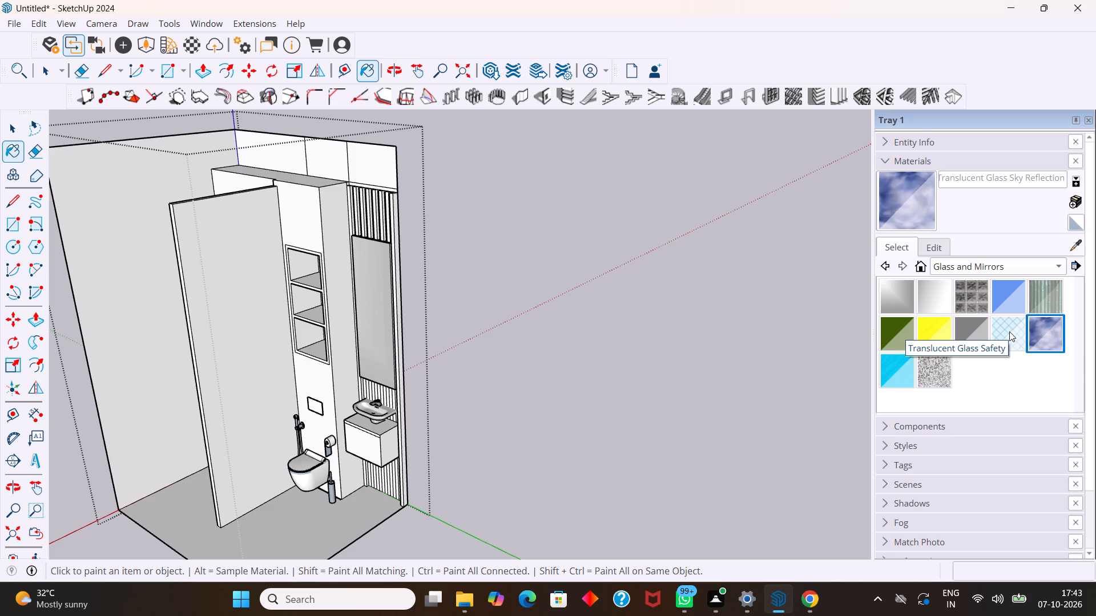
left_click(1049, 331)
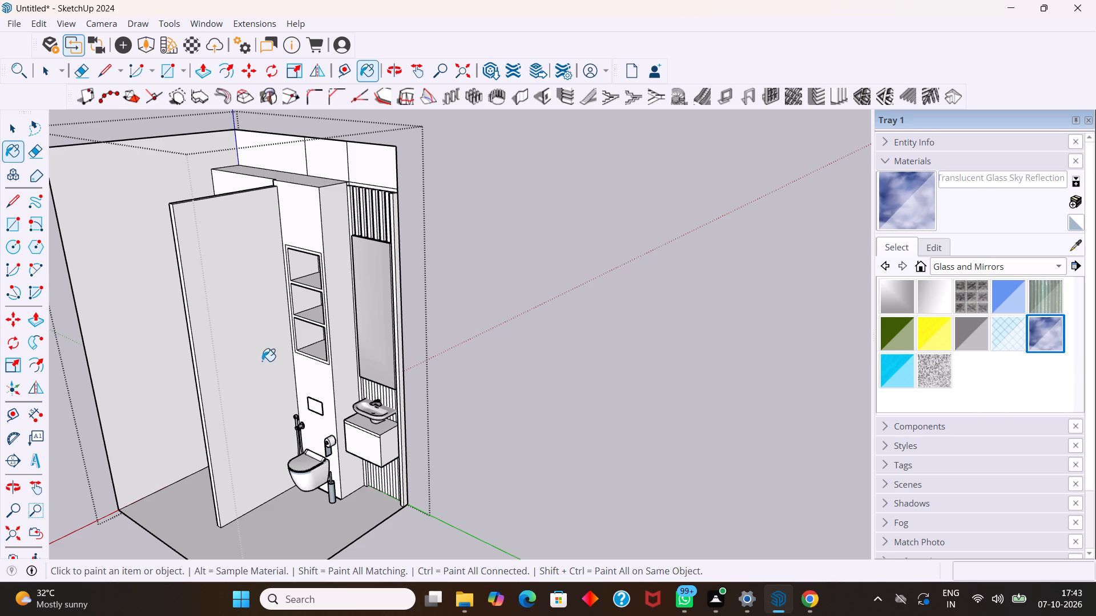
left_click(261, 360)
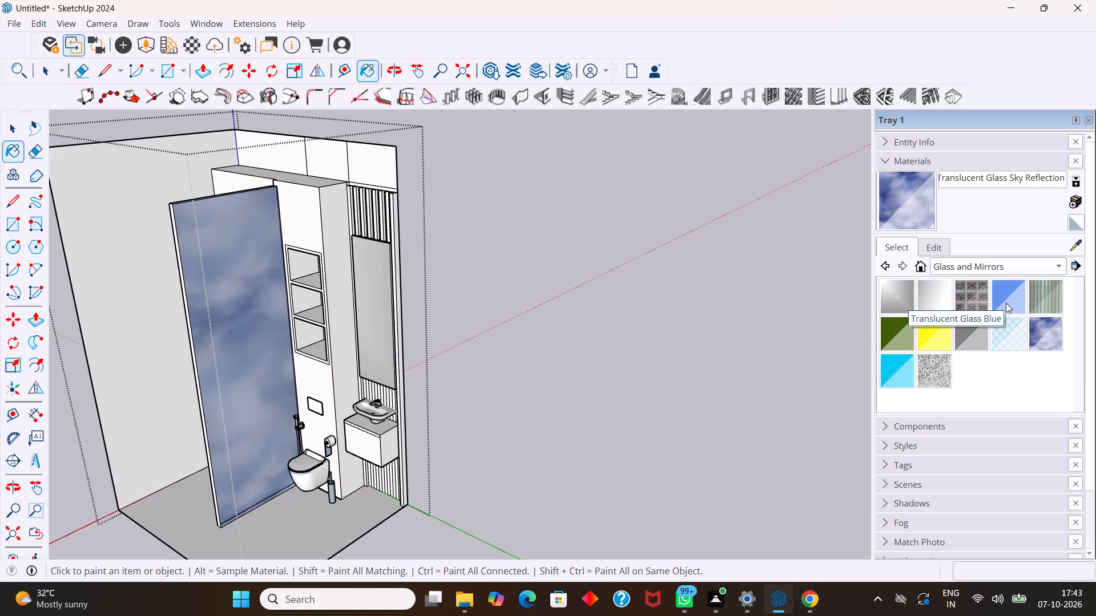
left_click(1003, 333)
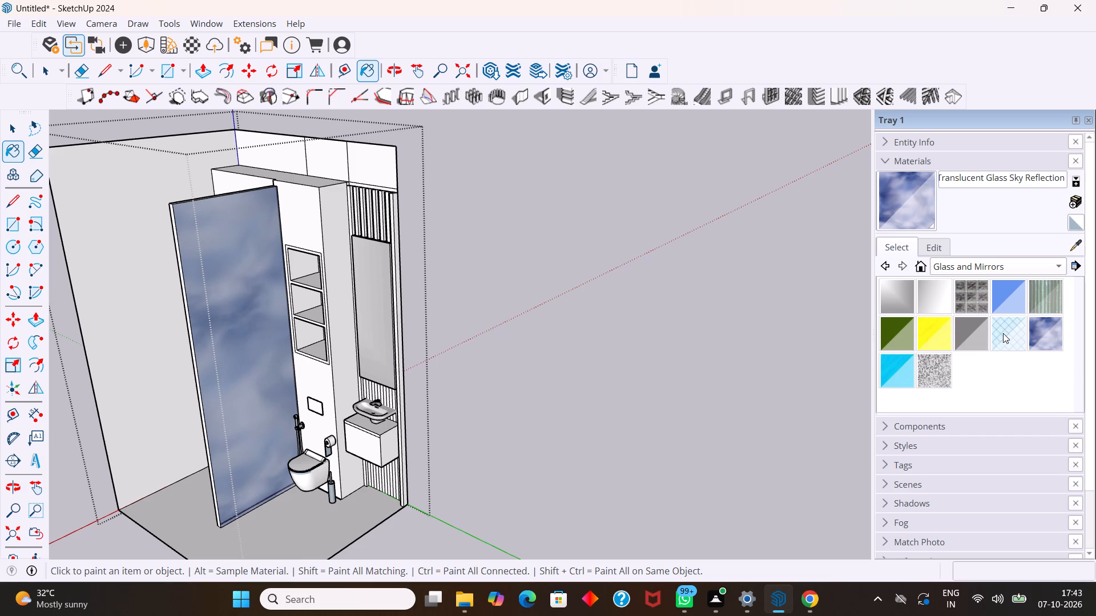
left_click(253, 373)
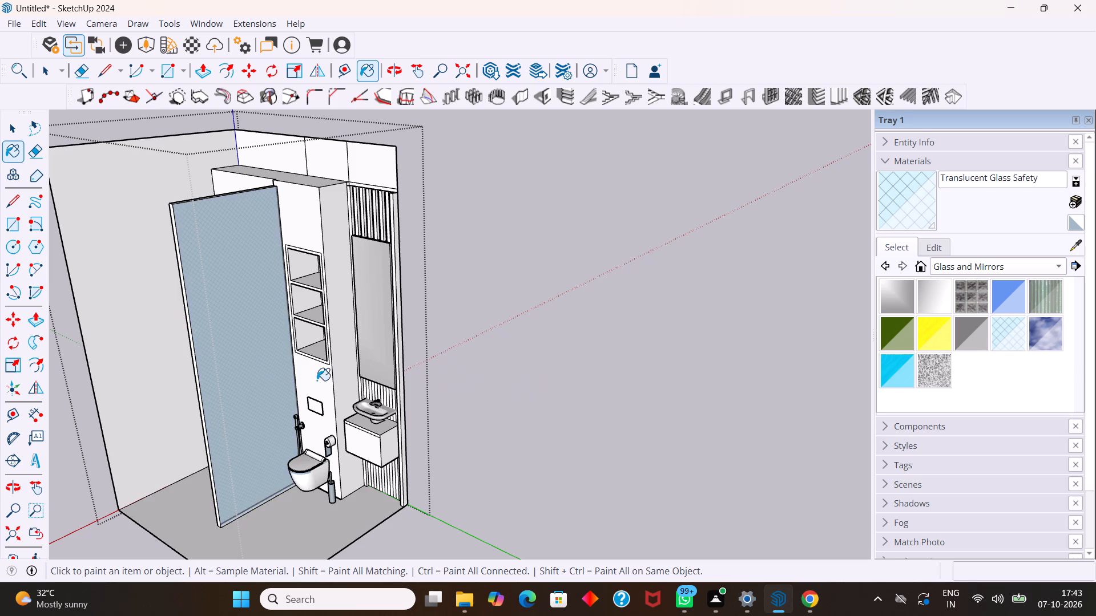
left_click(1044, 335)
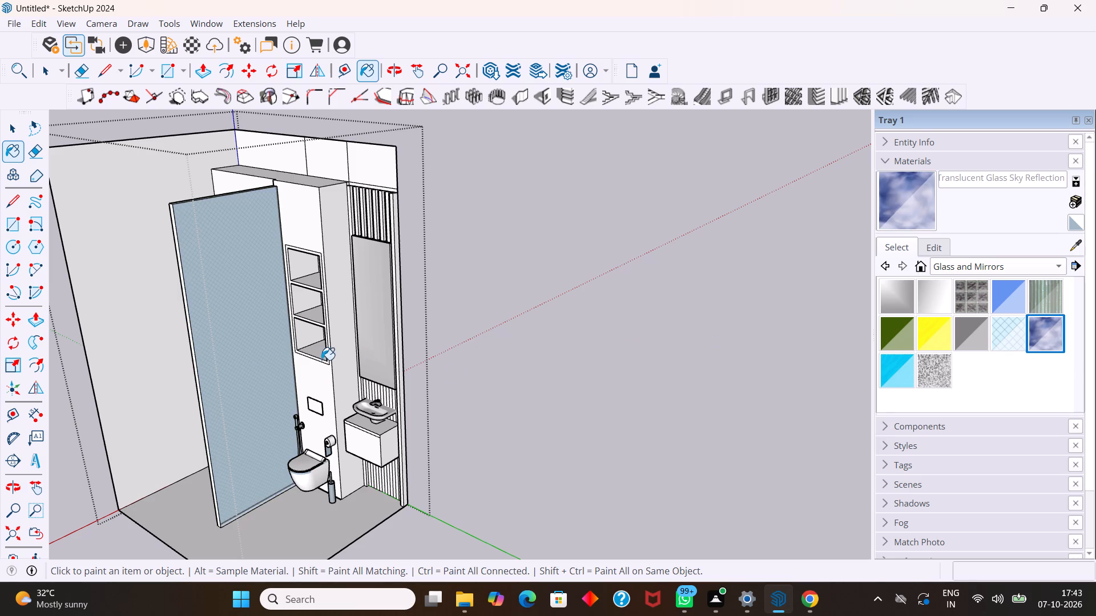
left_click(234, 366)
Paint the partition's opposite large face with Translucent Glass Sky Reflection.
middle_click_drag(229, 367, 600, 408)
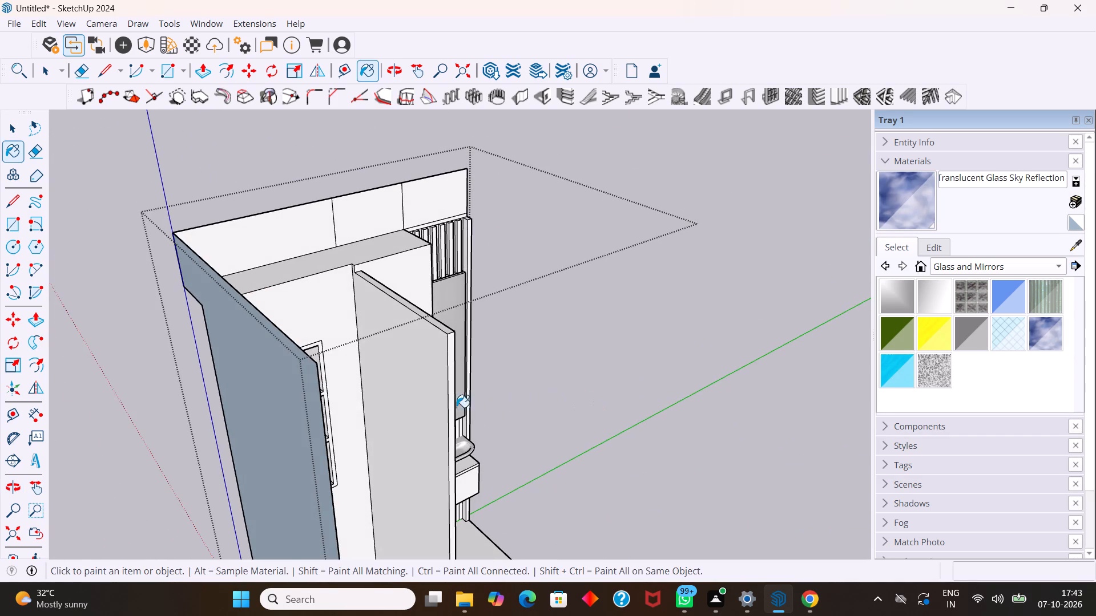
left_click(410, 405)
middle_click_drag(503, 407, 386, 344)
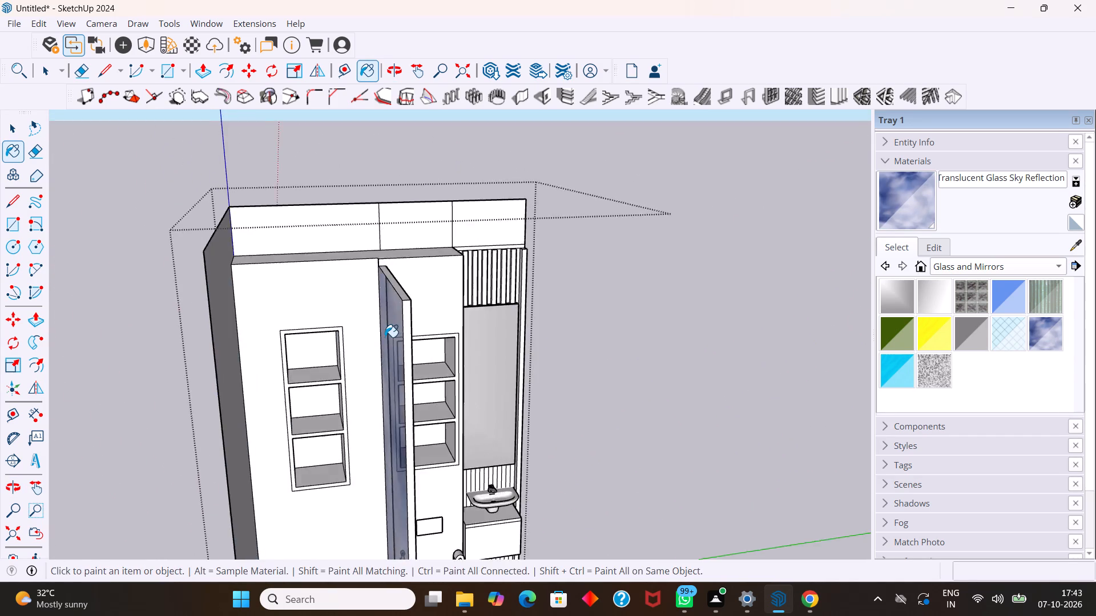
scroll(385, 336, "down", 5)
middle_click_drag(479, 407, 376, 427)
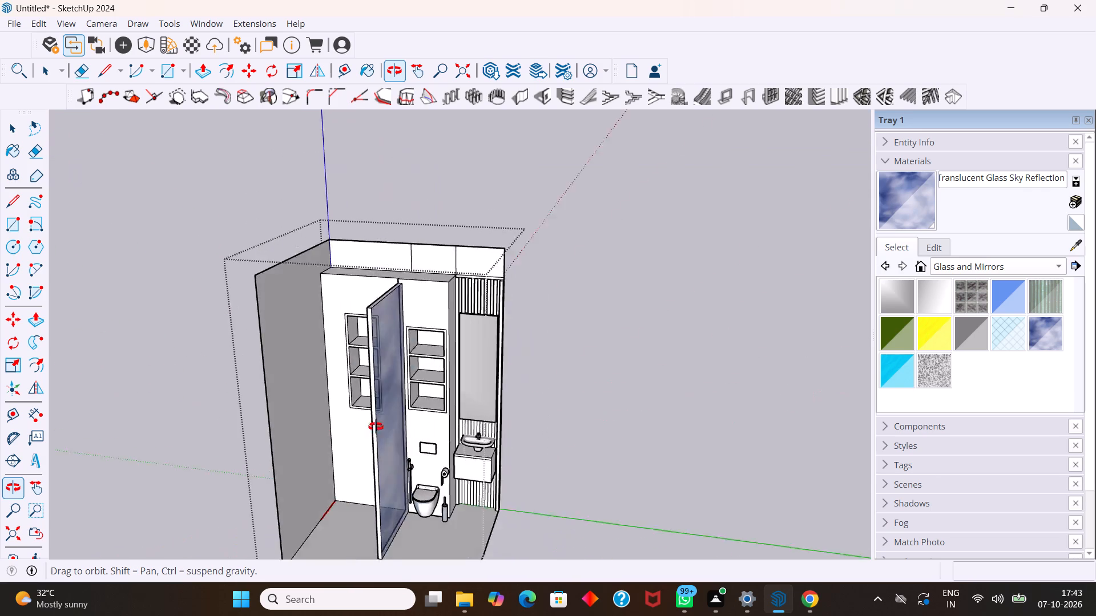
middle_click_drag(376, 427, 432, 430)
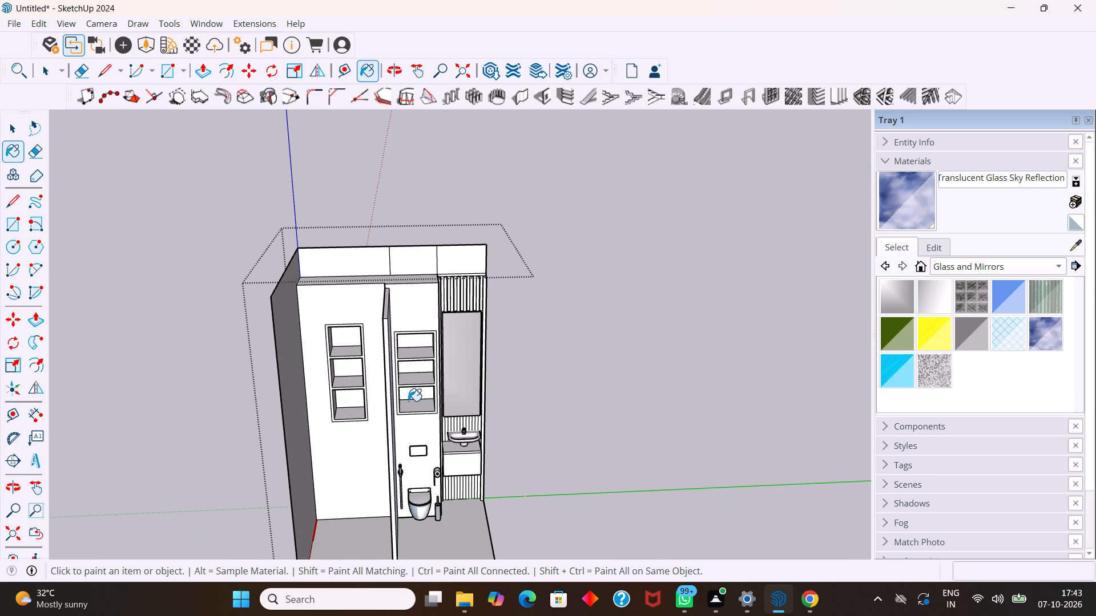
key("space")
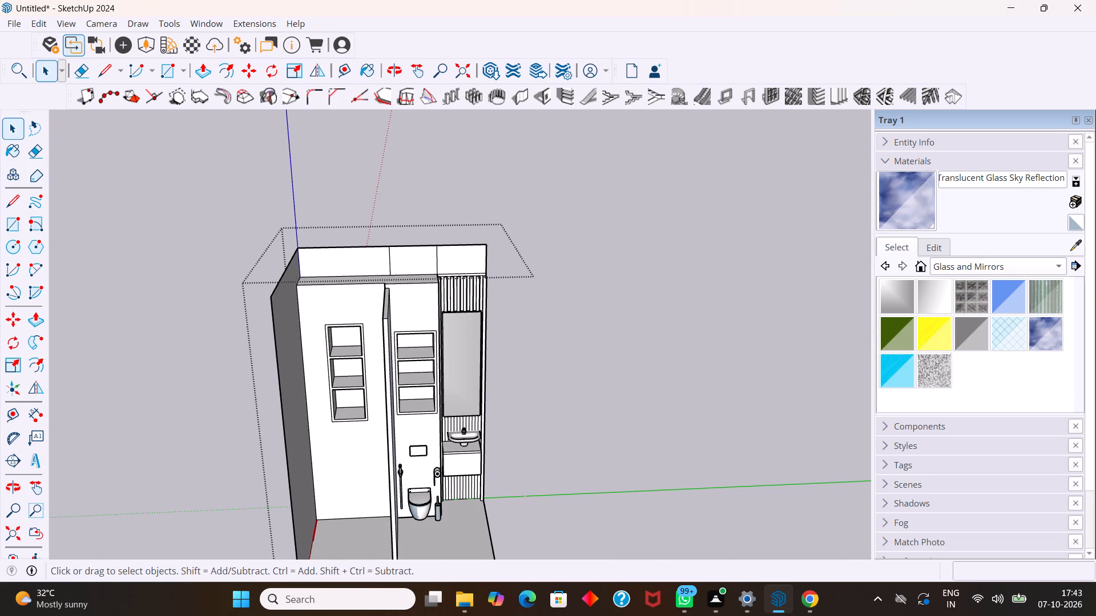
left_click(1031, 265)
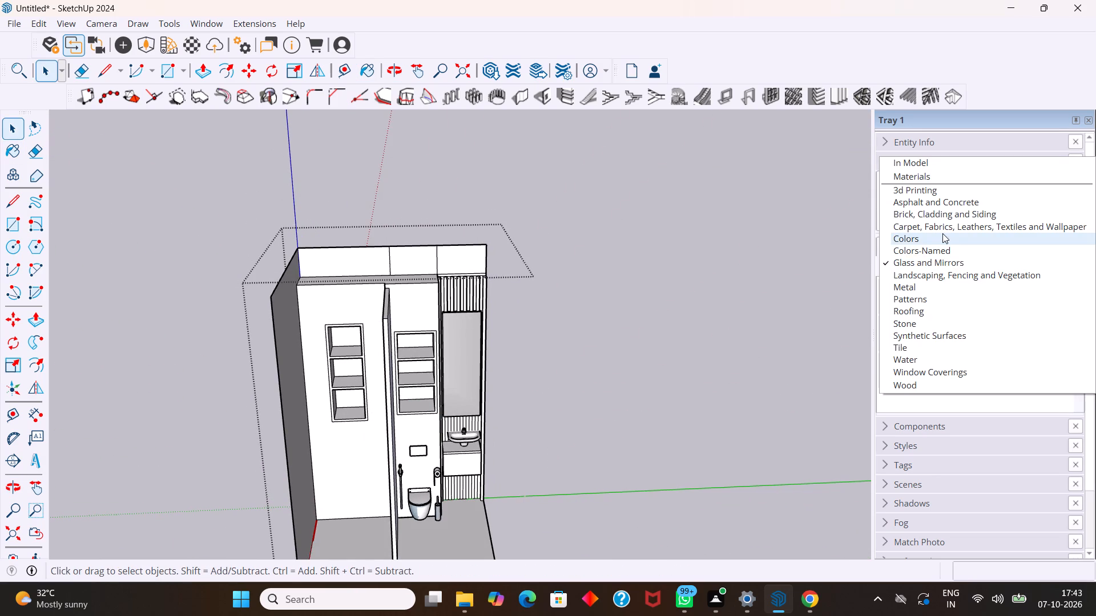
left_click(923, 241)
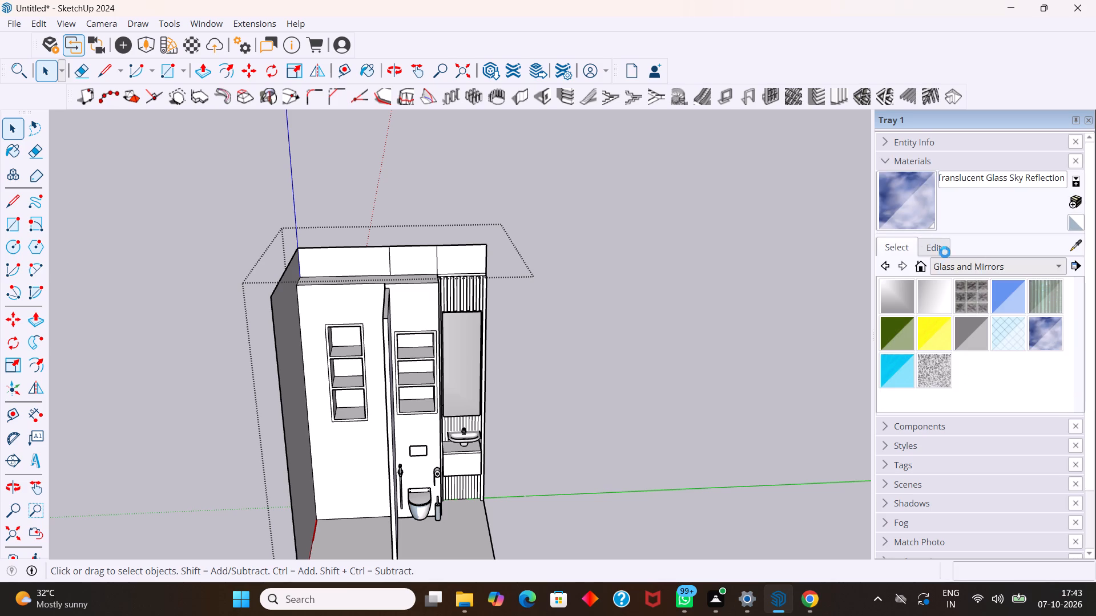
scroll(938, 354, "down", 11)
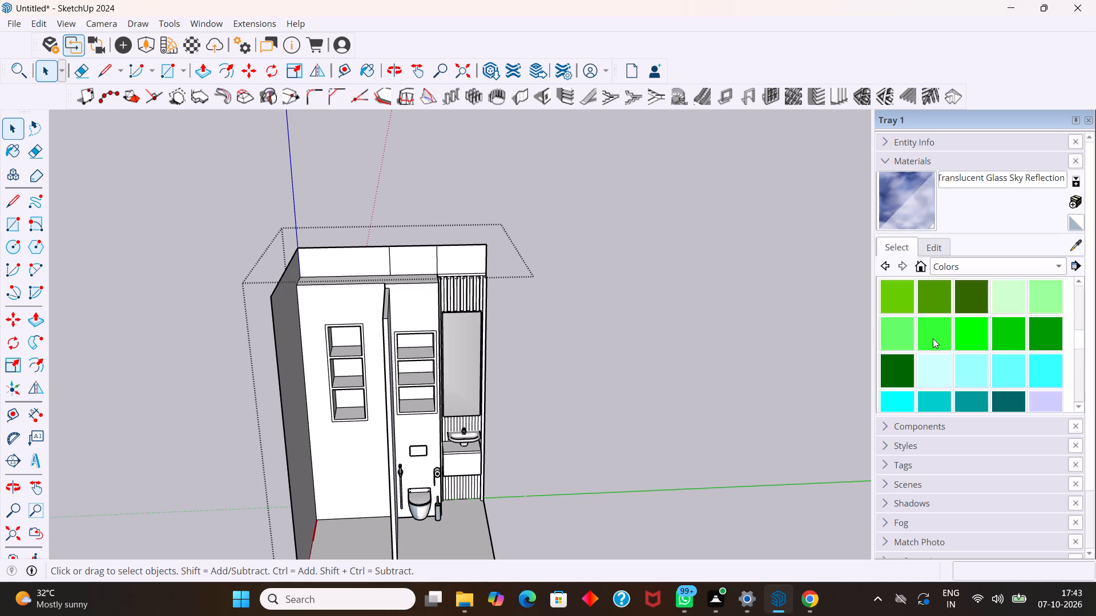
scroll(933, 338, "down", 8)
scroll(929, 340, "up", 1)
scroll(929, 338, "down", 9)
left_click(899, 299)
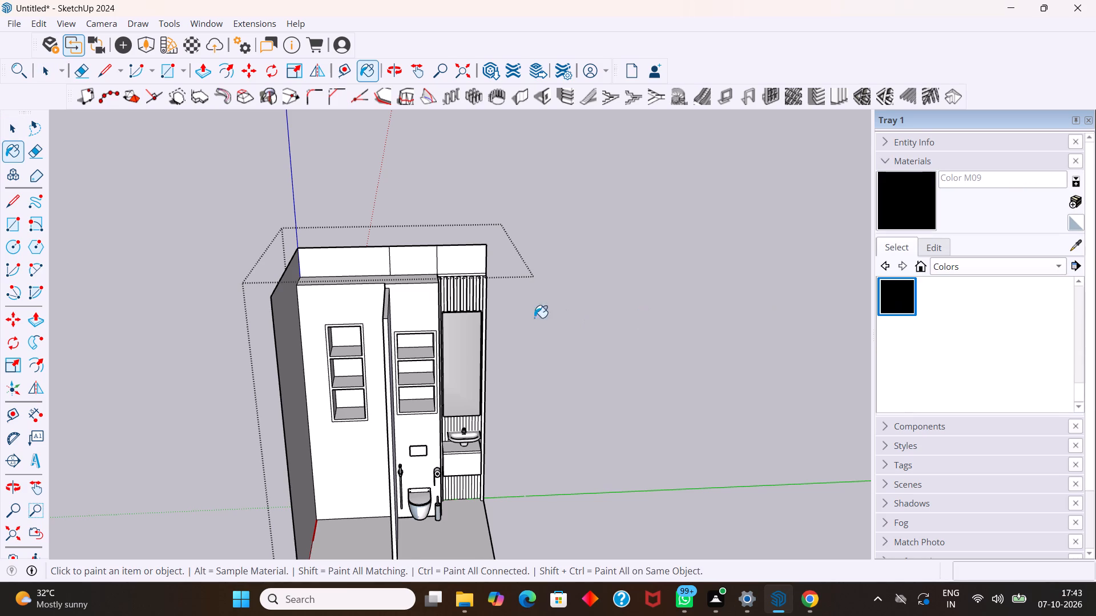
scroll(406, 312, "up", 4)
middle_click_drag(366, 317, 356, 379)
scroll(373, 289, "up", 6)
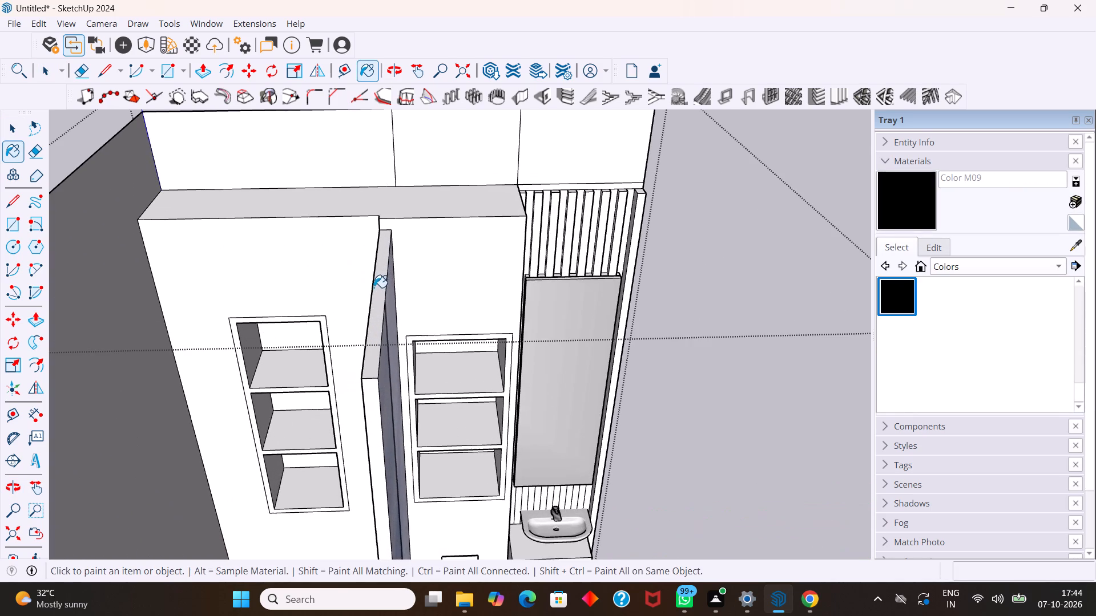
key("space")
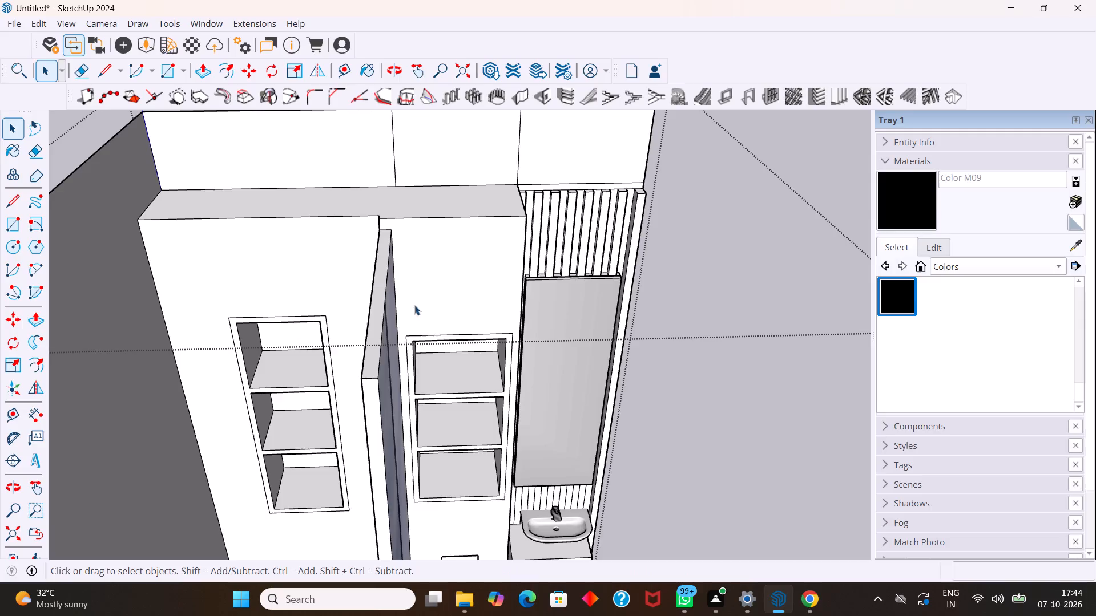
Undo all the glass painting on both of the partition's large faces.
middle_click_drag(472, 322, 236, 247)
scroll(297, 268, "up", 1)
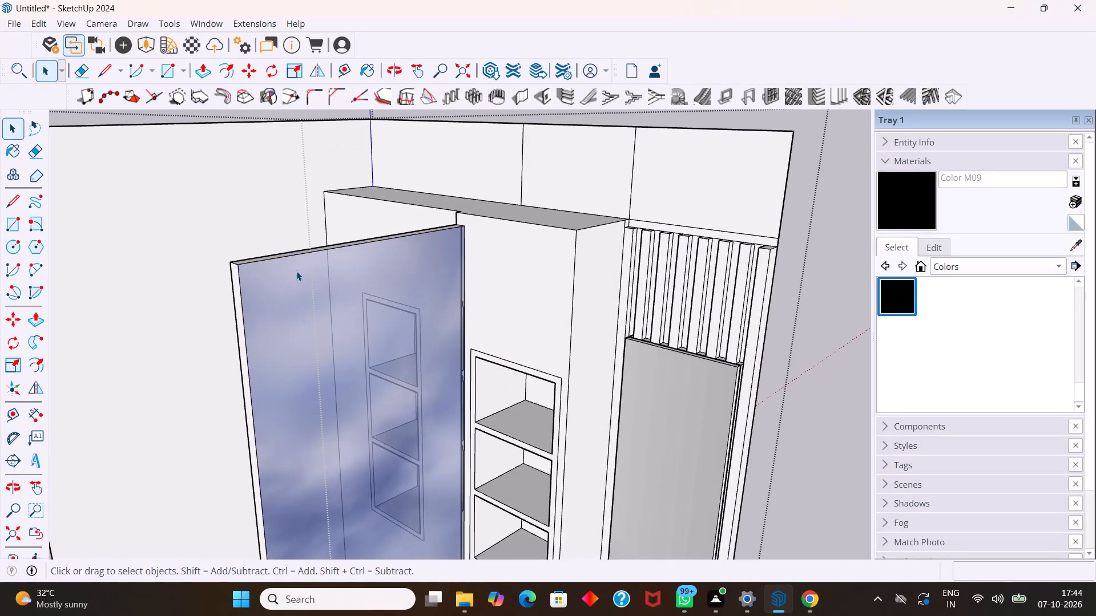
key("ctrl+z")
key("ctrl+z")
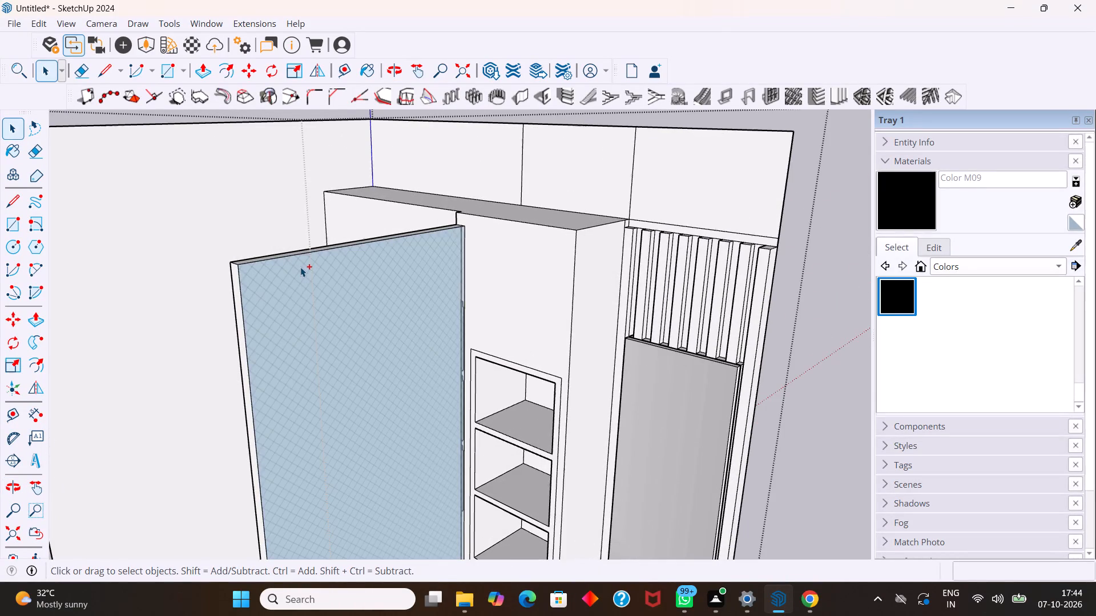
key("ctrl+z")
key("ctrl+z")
Offset the outline of the partition's toilet-side face inward by 1" to form a thin border frame.
middle_click_drag(302, 272, 238, 265)
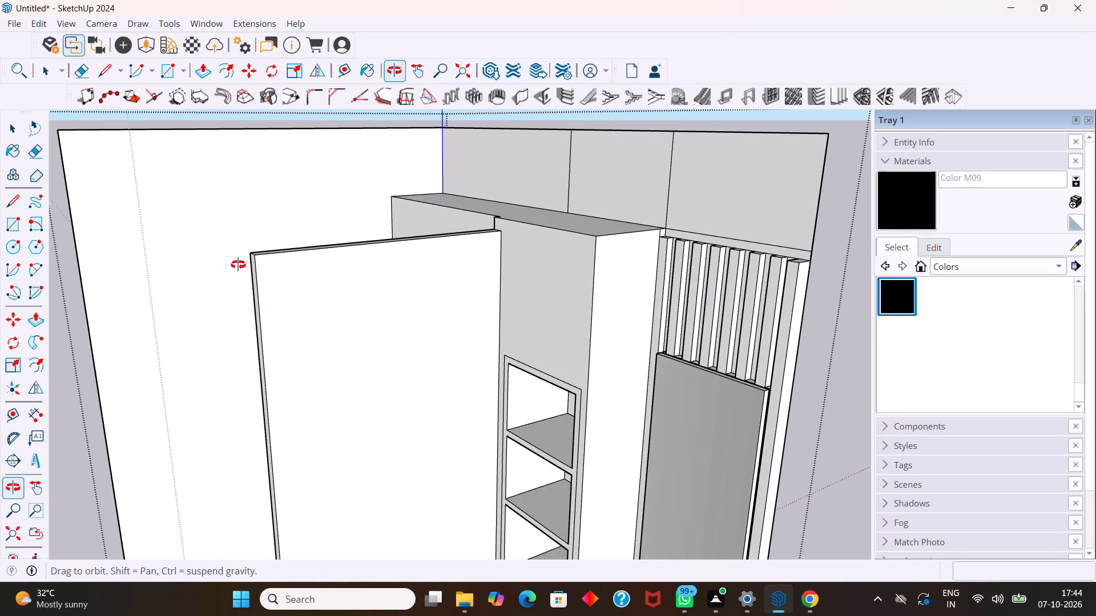
middle_click_drag(238, 265, 238, 266)
middle_click_drag(316, 286, 275, 283)
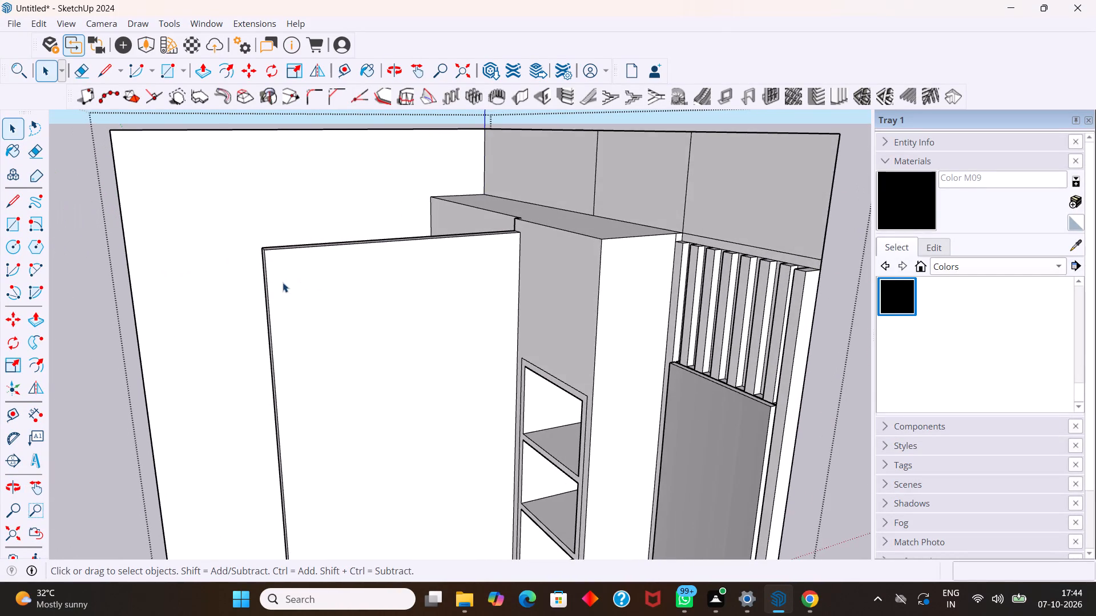
scroll(283, 282, "up", 1)
middle_click_drag(297, 286, 318, 337)
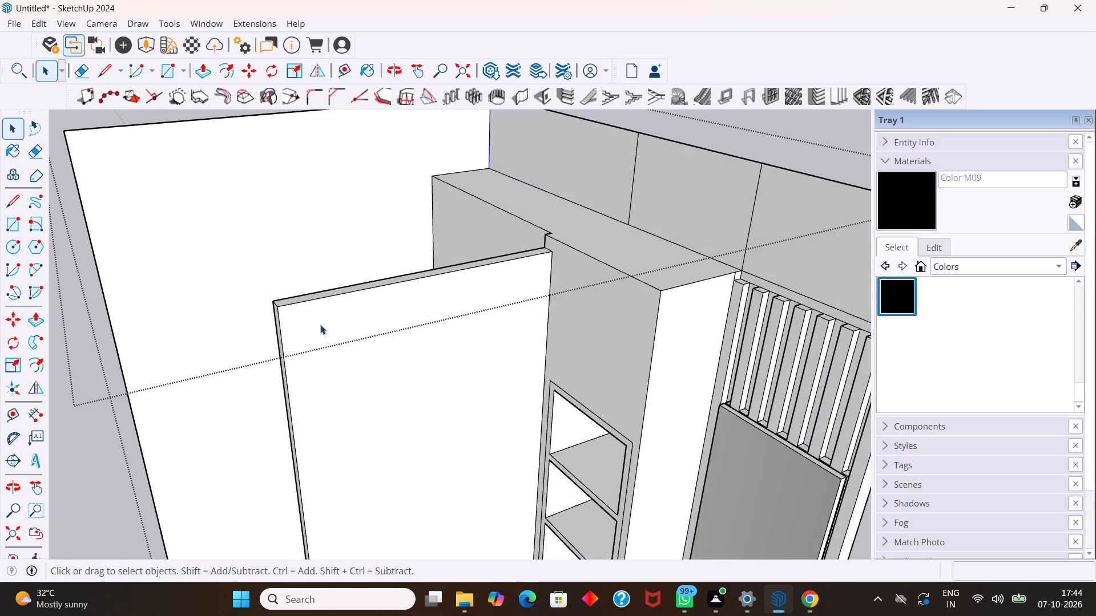
middle_click_drag(320, 324, 312, 322)
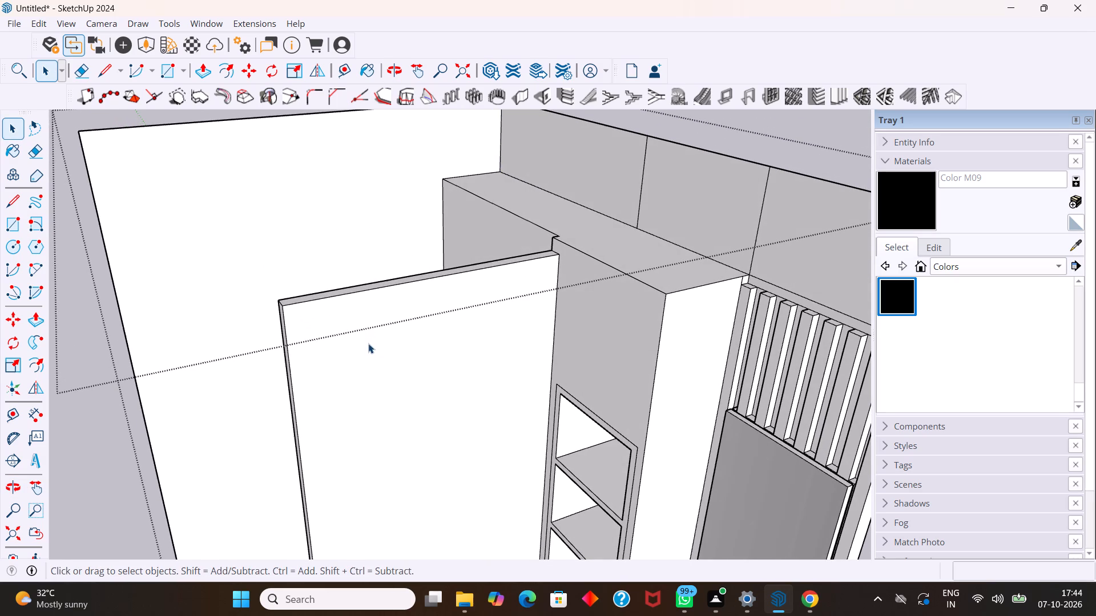
middle_click_drag(366, 344, 349, 319)
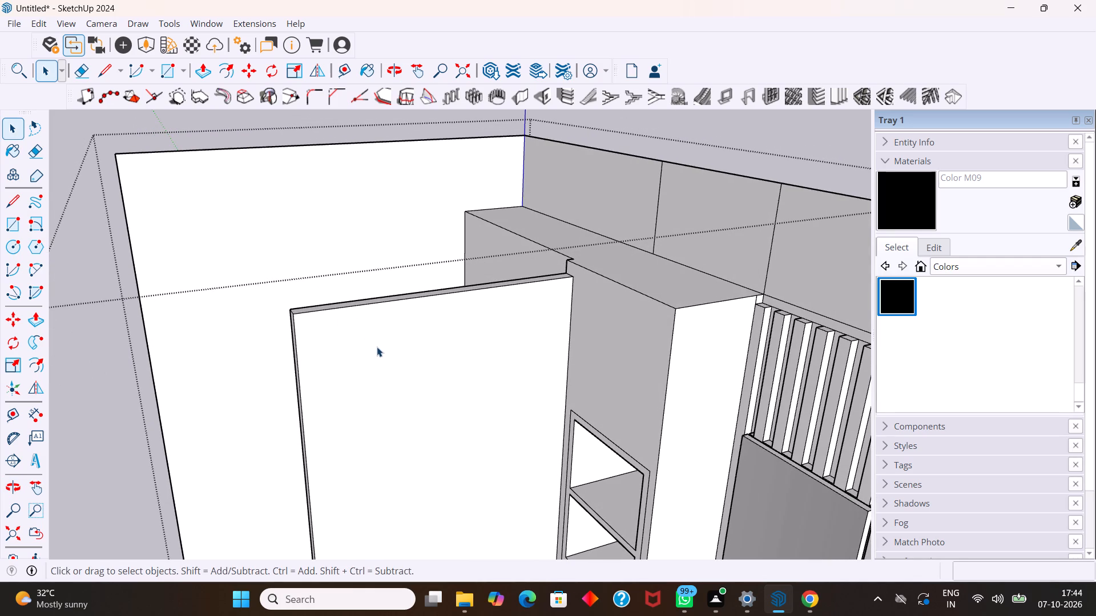
key("f")
left_click_drag(383, 351, 365, 339)
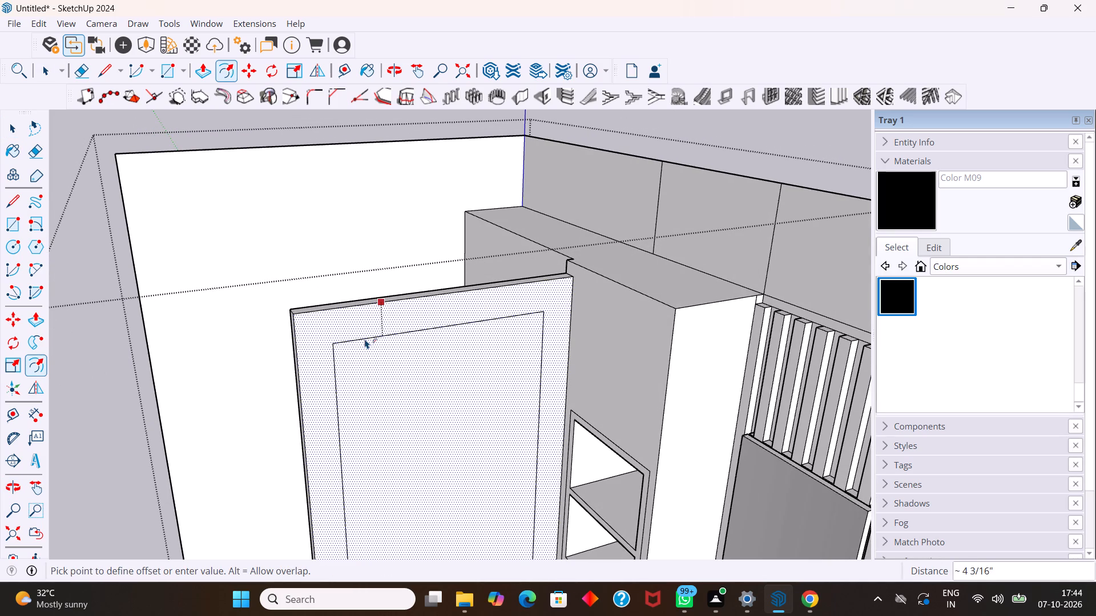
left_click_drag(365, 339, 364, 339)
left_click_drag(364, 339, 364, 339)
key("1")
key("Return")
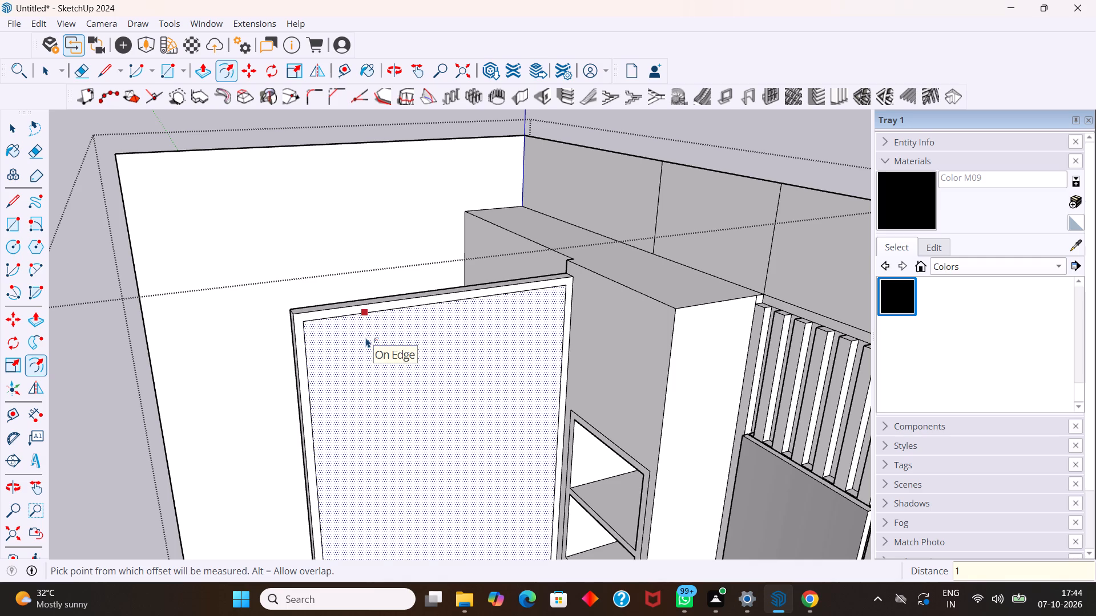
Offset the outline of the partition's face opposite the toilet inward by 1" to form a matching border frame.
key("space")
left_click(384, 400)
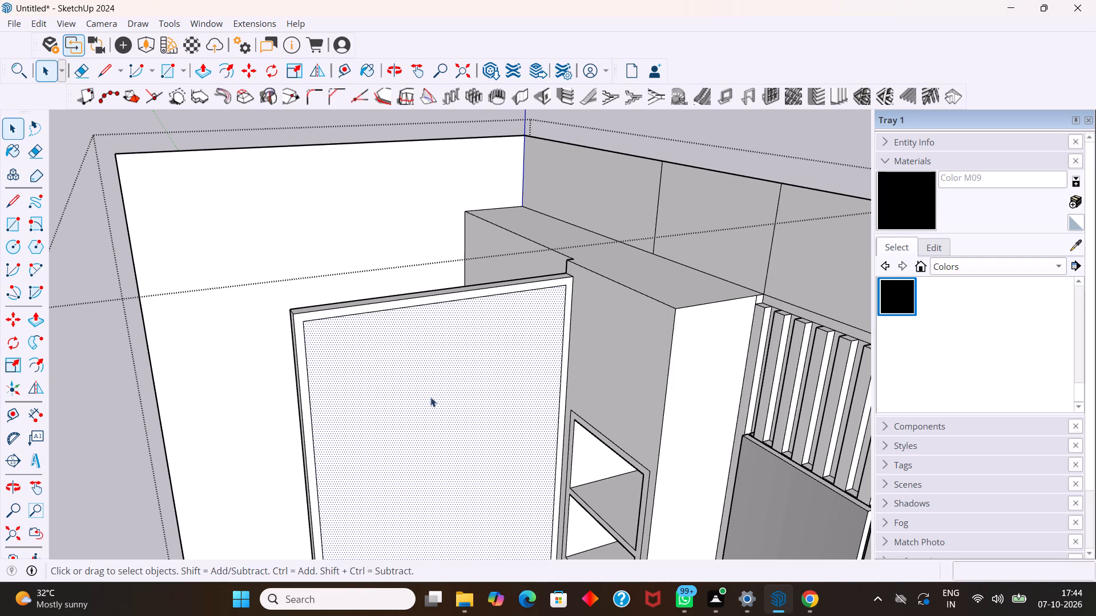
left_click(894, 290)
middle_click_drag(128, 311, 547, 422)
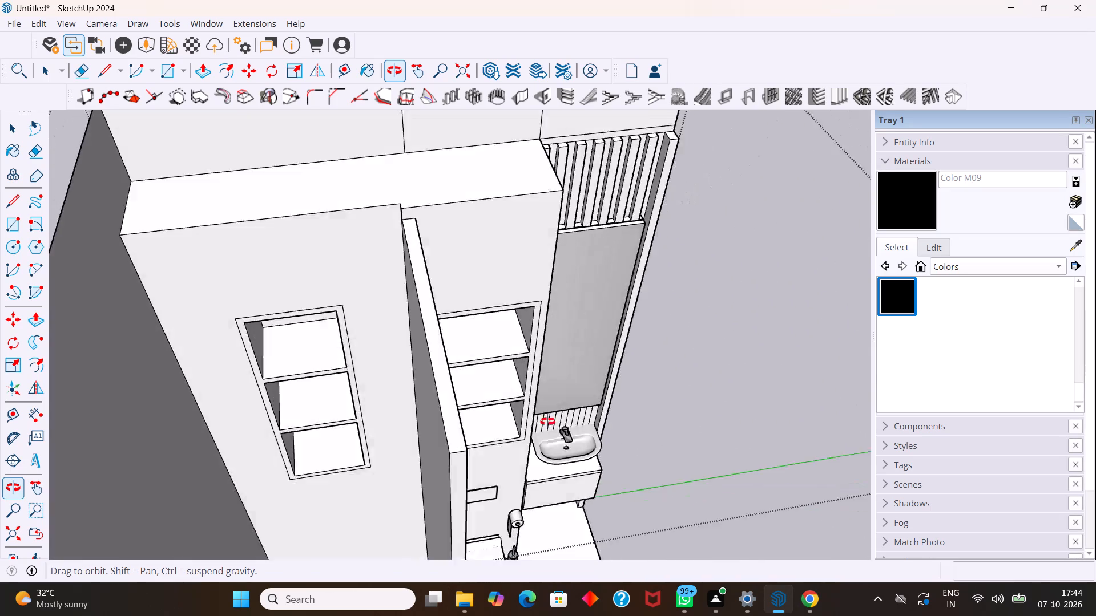
middle_click_drag(547, 422, 513, 379)
key("space")
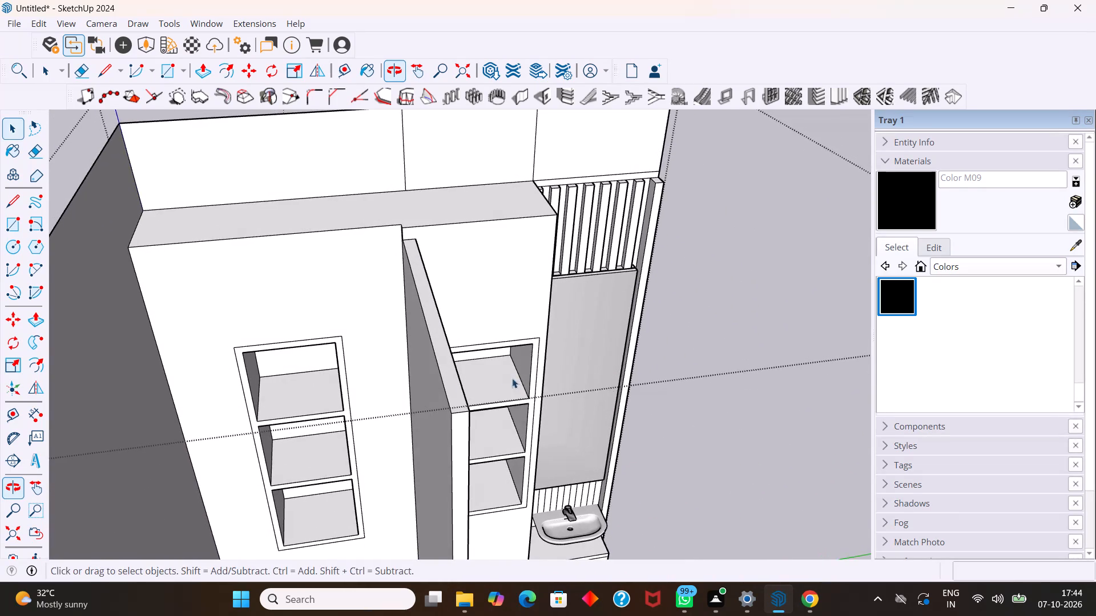
middle_click_drag(390, 399, 533, 370)
left_click(452, 378)
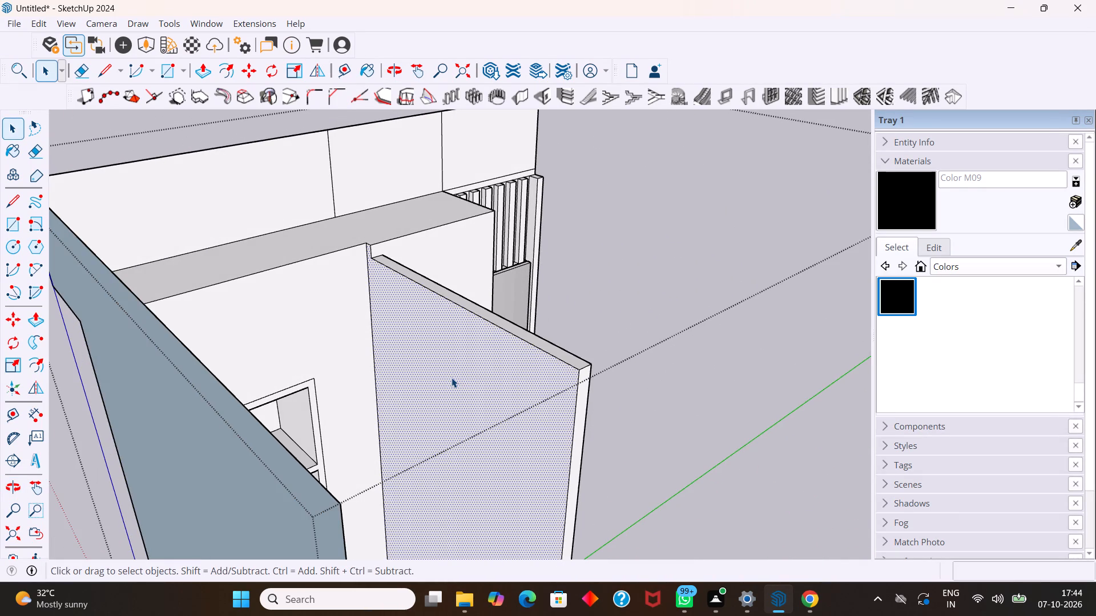
key("f")
left_click_drag(452, 379, 450, 385)
key("1")
key("Return")
key("space")
Draw a 1" line joining the partition's top edge to the border's inner upper corner beside the wall, and exit the group.
scroll(373, 276, "up", 3)
middle_click_drag(380, 273, 522, 326)
scroll(312, 262, "up", 2)
scroll(363, 265, "up", 2)
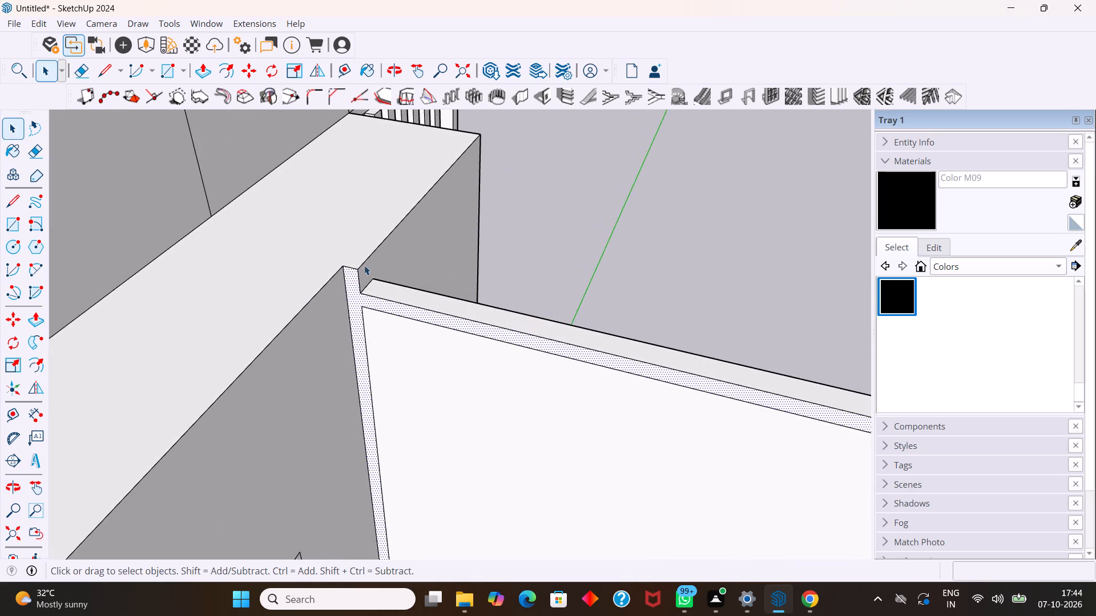
middle_click_drag(371, 277, 473, 277)
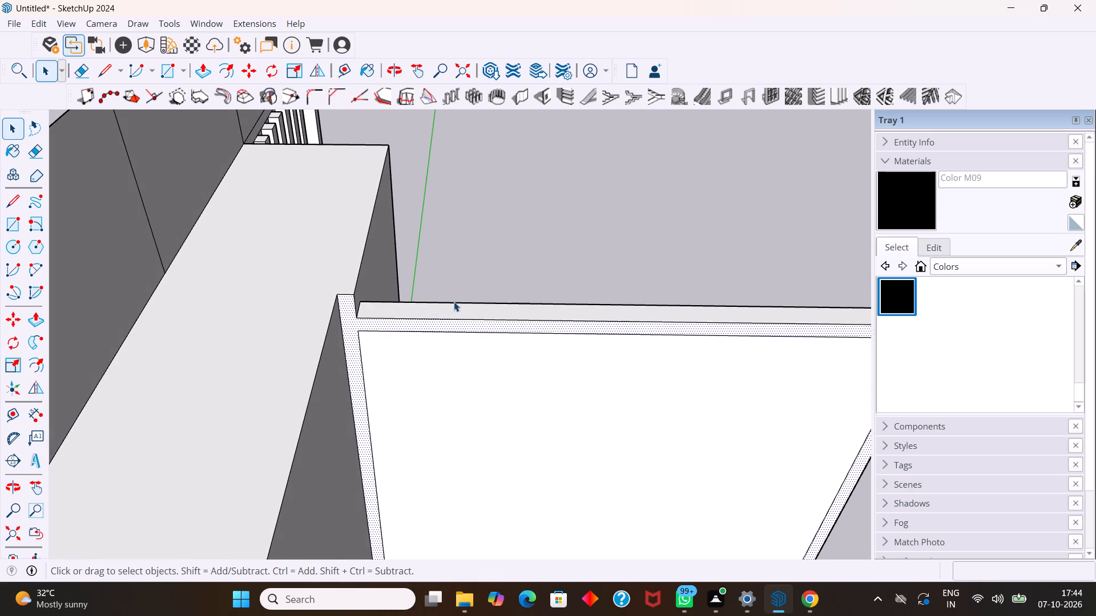
key("l")
left_click(354, 321)
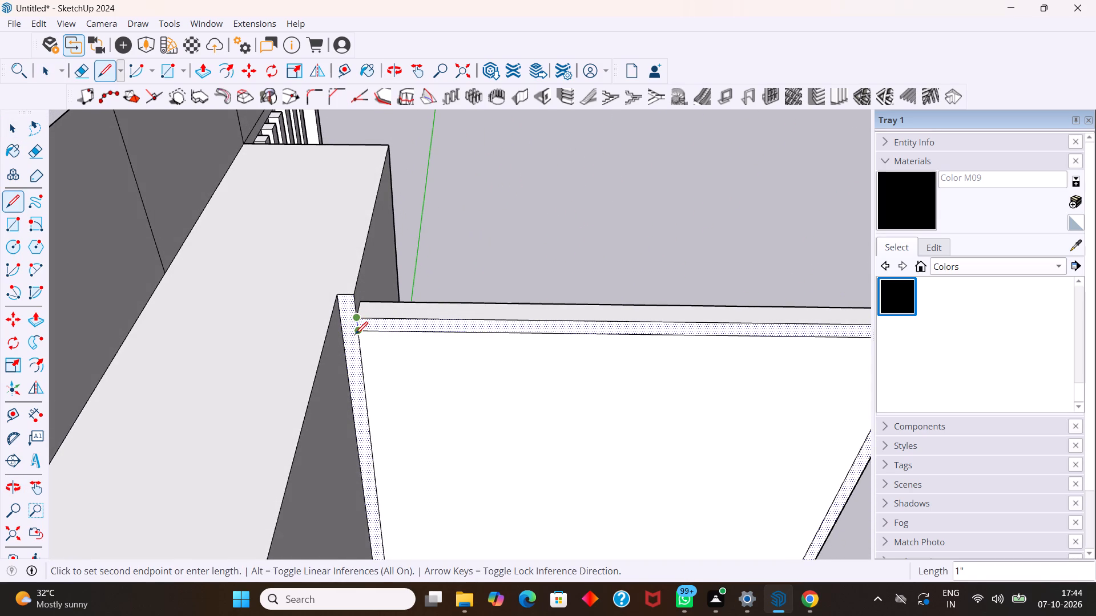
left_click(355, 334)
key("space")
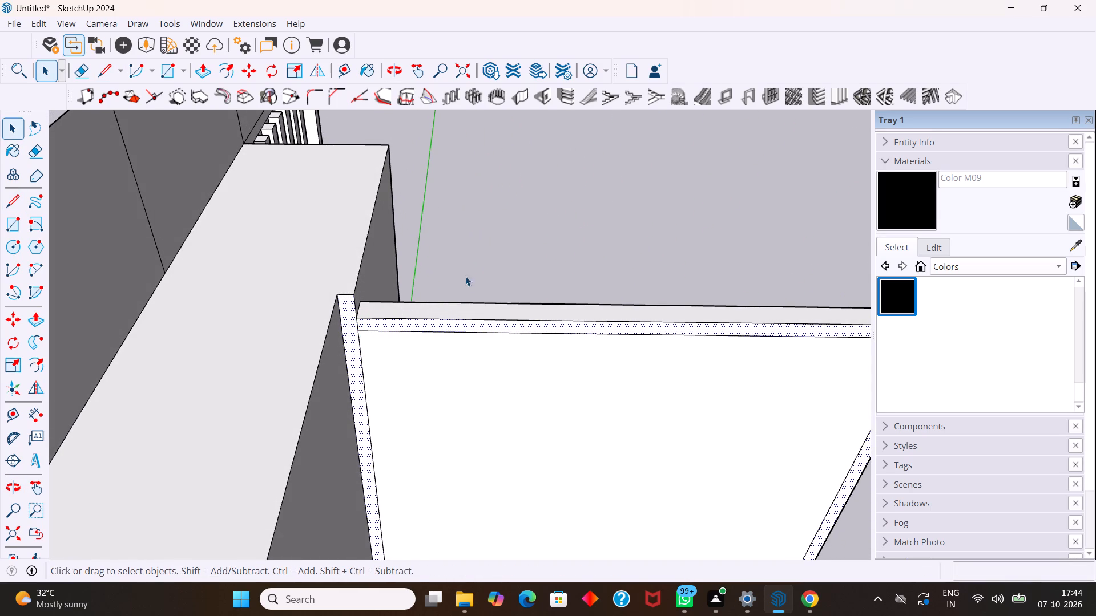
key("space")
key("space")
key("Escape")
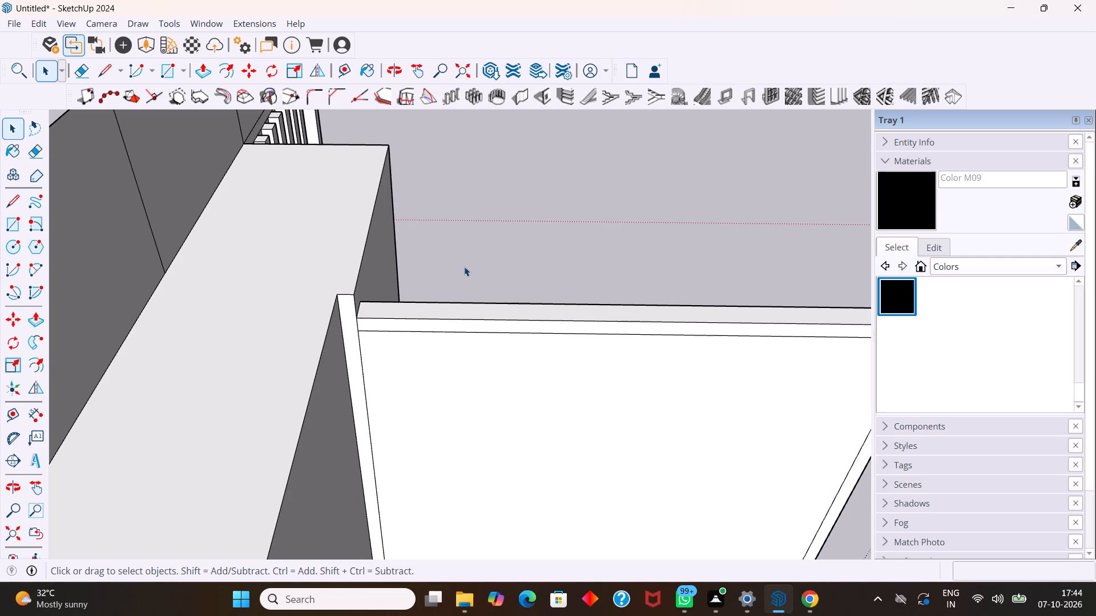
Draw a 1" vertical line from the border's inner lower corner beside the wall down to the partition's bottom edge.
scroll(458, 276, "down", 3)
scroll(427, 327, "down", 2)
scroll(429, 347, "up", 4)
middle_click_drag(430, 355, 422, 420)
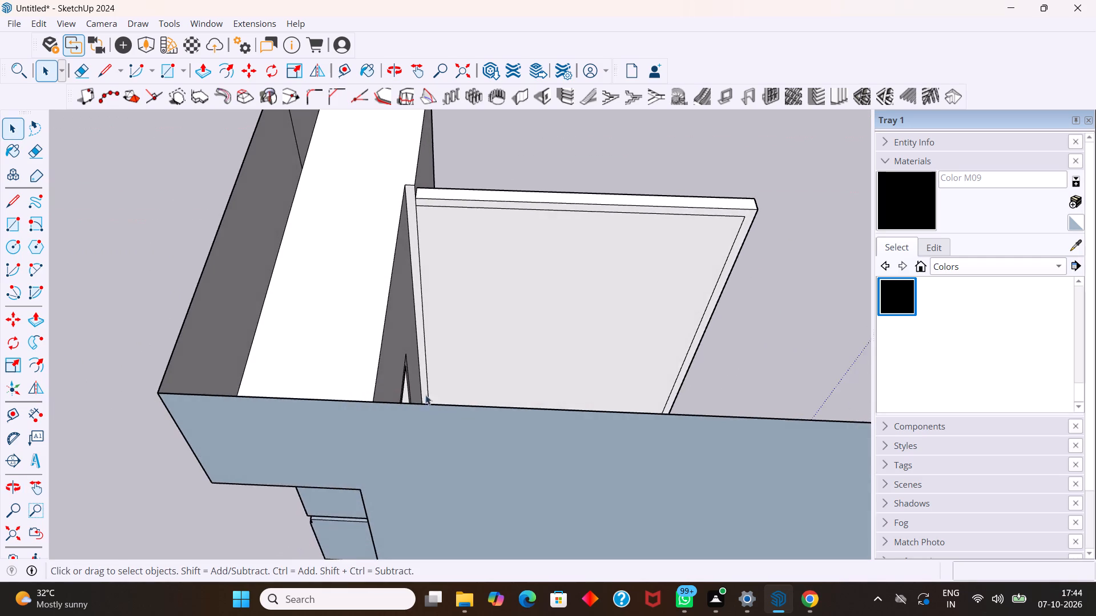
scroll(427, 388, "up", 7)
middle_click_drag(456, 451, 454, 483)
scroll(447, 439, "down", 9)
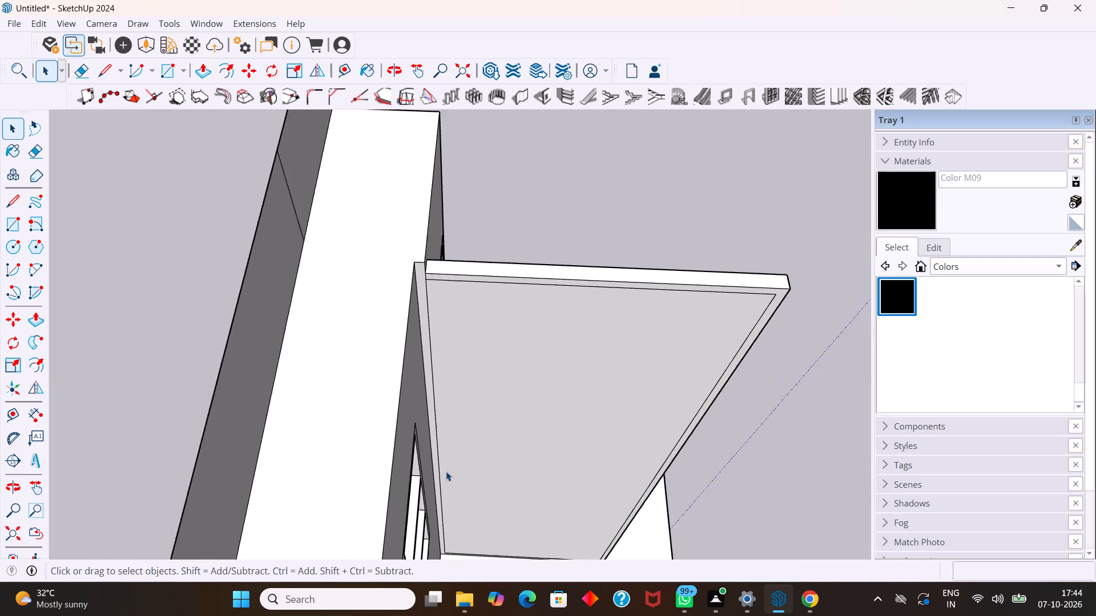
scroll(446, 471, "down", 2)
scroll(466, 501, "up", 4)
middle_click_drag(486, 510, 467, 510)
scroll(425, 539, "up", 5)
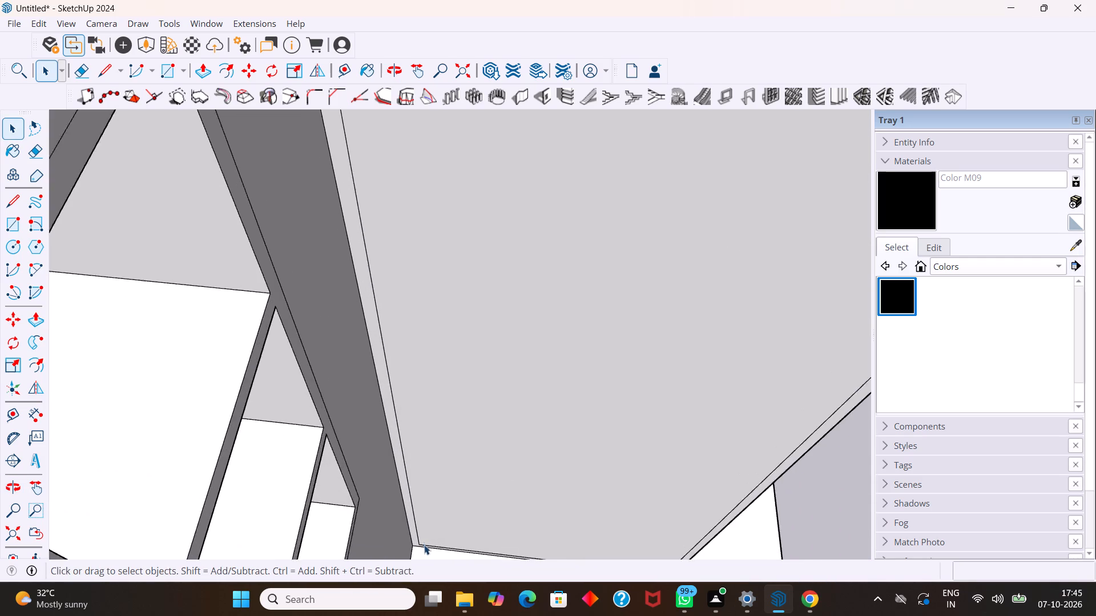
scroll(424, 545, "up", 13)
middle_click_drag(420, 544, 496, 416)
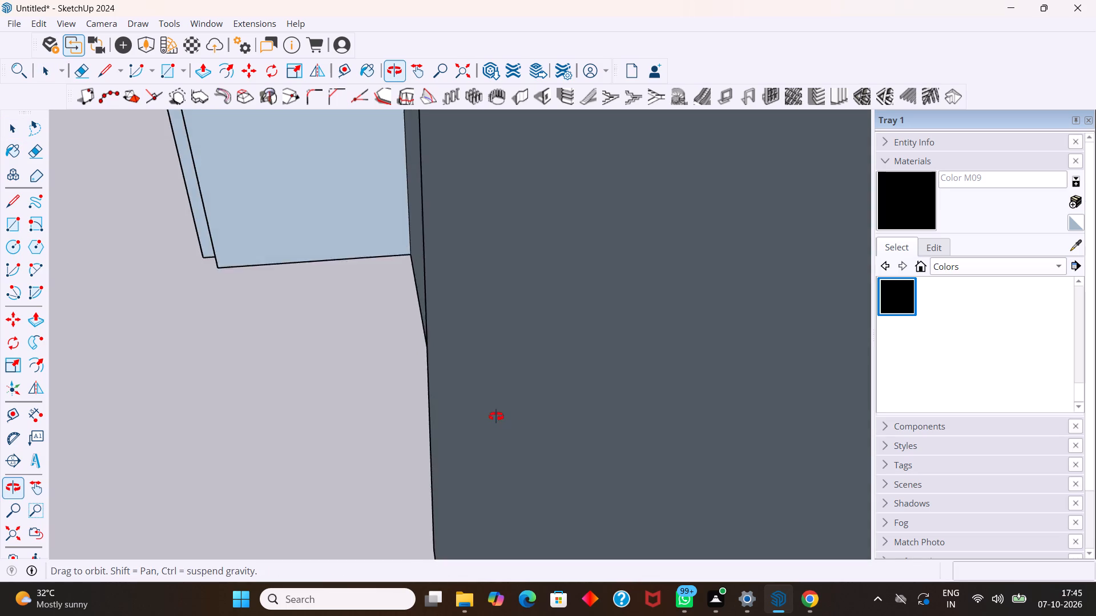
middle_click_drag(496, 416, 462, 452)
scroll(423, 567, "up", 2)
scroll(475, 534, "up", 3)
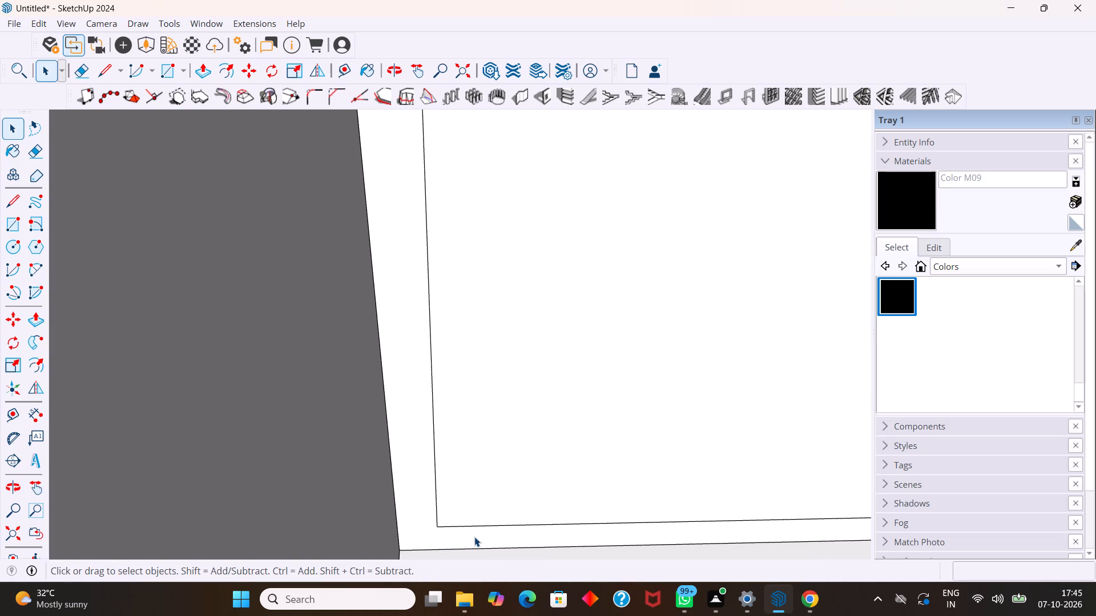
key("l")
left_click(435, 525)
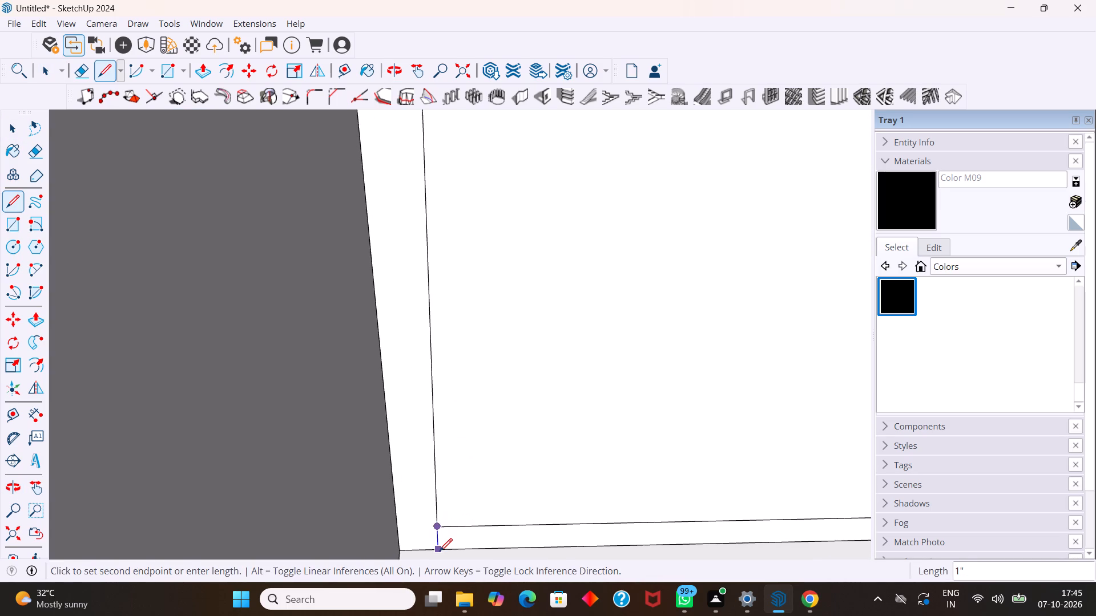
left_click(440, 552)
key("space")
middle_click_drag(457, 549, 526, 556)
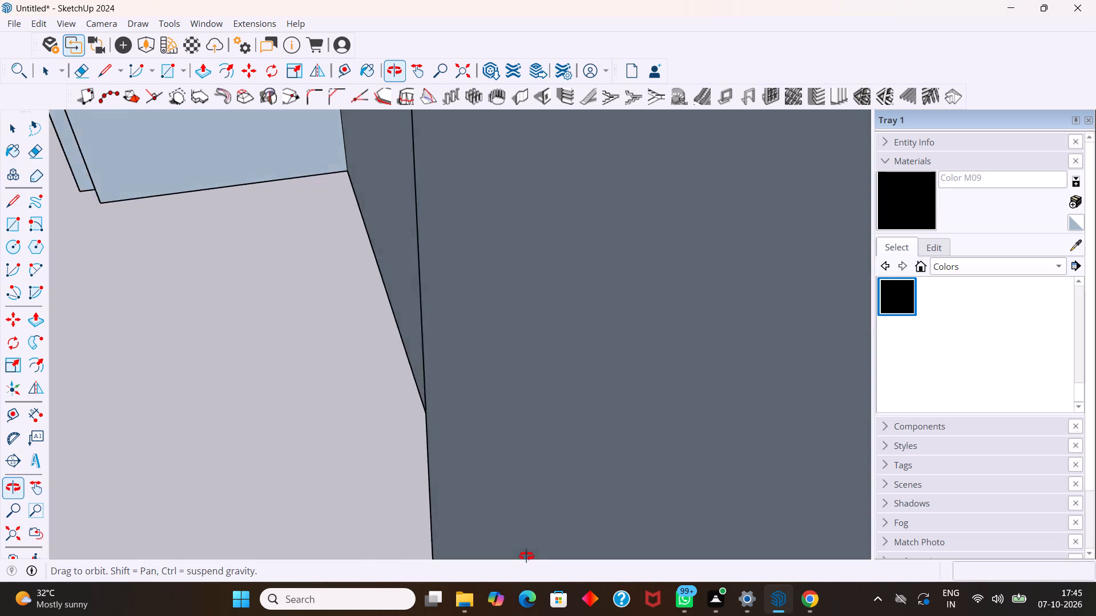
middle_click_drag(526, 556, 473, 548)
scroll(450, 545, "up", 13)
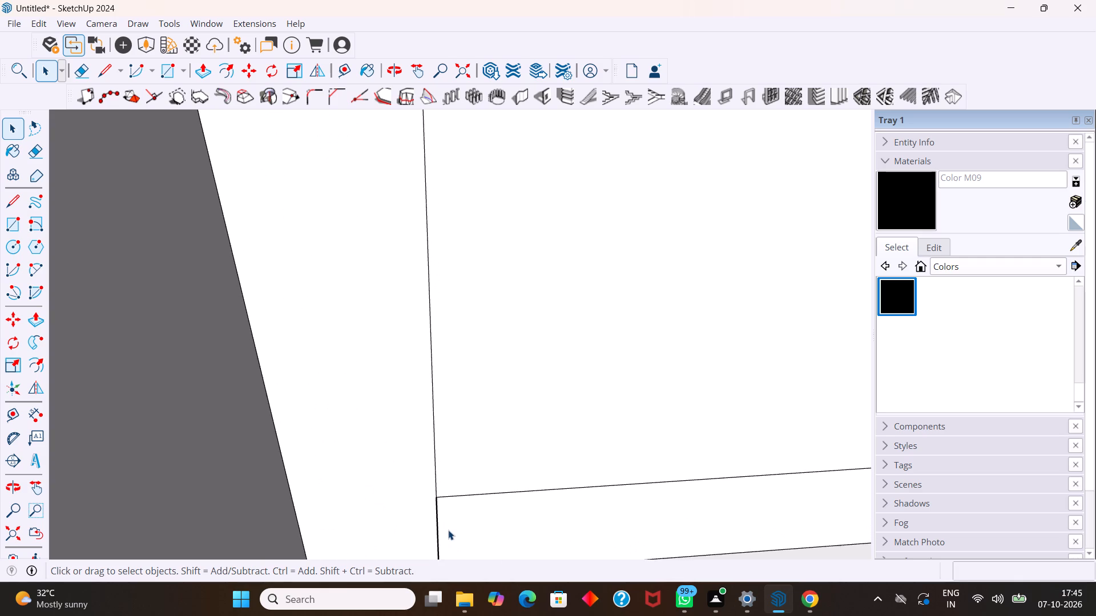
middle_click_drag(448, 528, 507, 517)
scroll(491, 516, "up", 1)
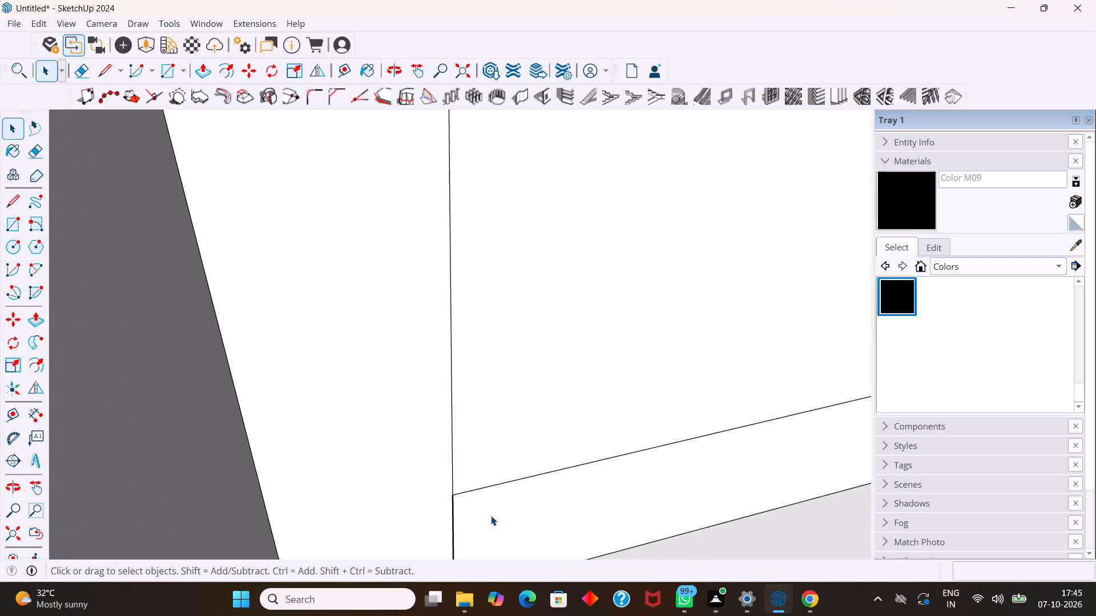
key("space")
Examine the partition's border frame from the toilet side, including its base and the corner at the wall.
scroll(492, 460, "down", 9)
scroll(510, 361, "down", 6)
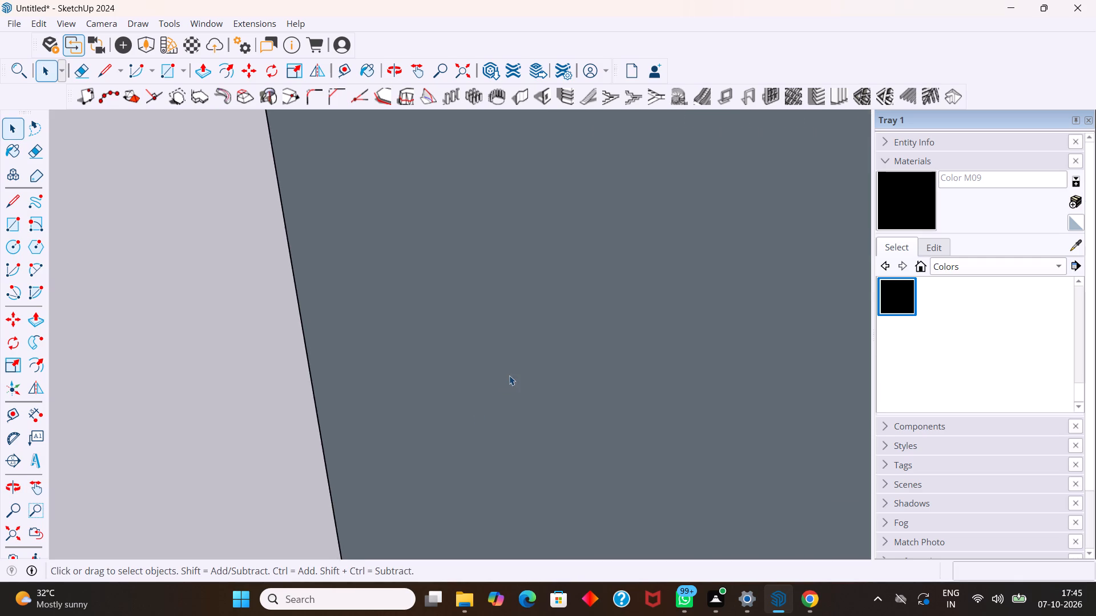
scroll(509, 375, "down", 20)
scroll(509, 375, "down", 1)
scroll(475, 338, "down", 1)
middle_click_drag(511, 349, 278, 331)
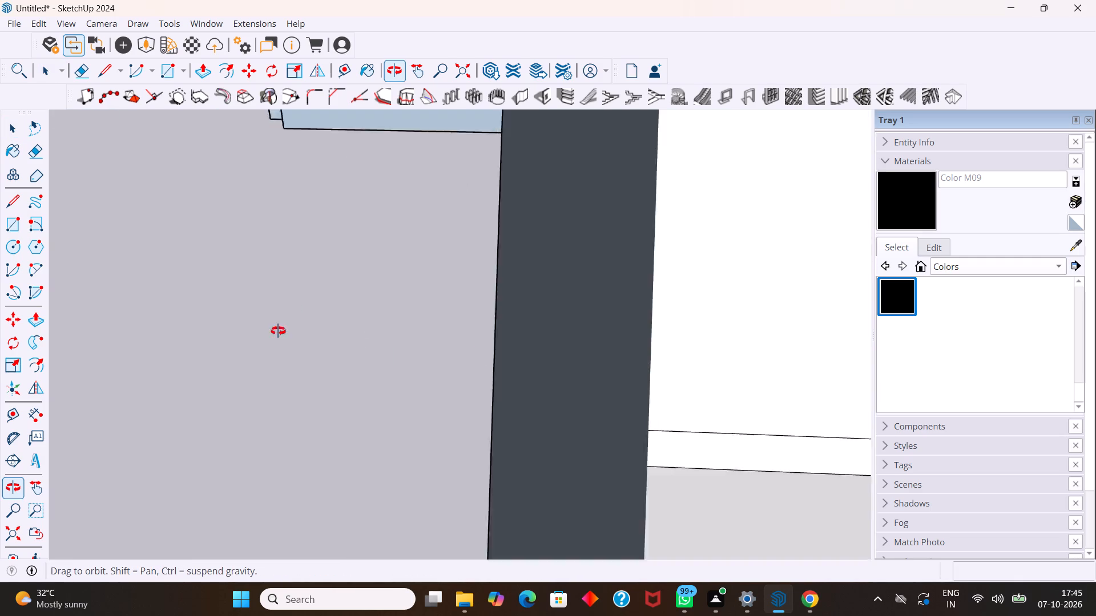
middle_click_drag(278, 331, 367, 357)
scroll(457, 334, "down", 19)
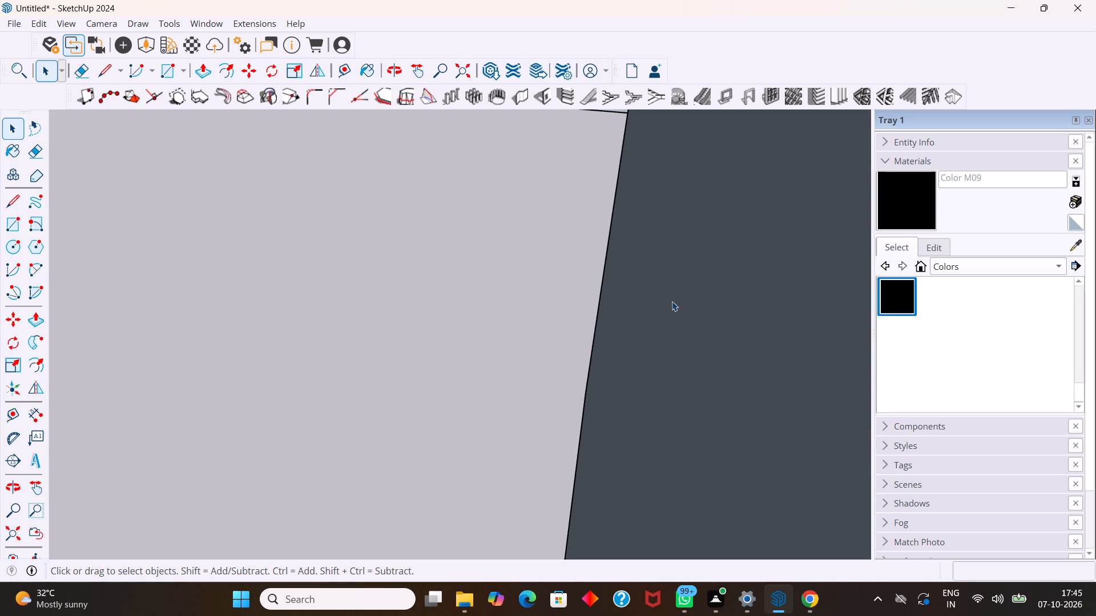
scroll(672, 301, "down", 20)
scroll(672, 301, "down", 12)
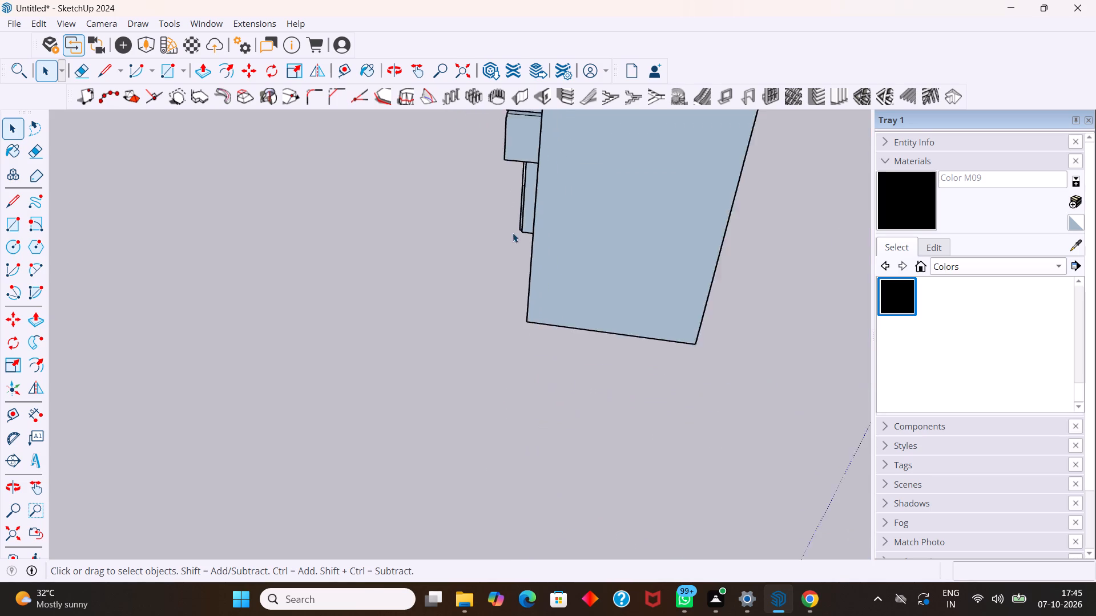
scroll(513, 233, "down", 3)
middle_click_drag(743, 222, 251, 223)
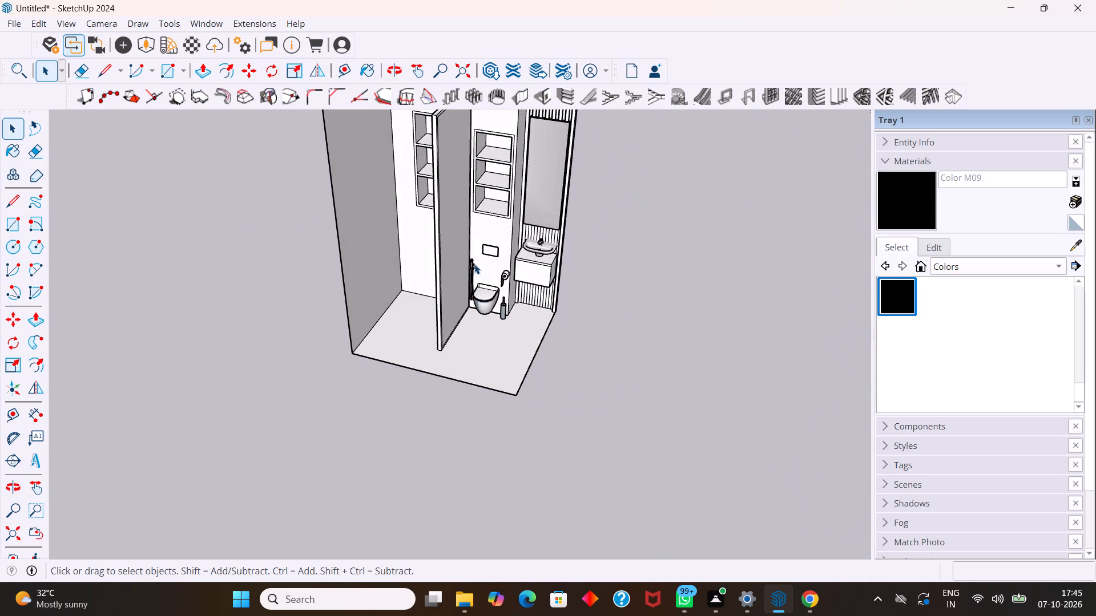
scroll(476, 264, "up", 7)
middle_click_drag(476, 294, 493, 256)
scroll(457, 303, "up", 2)
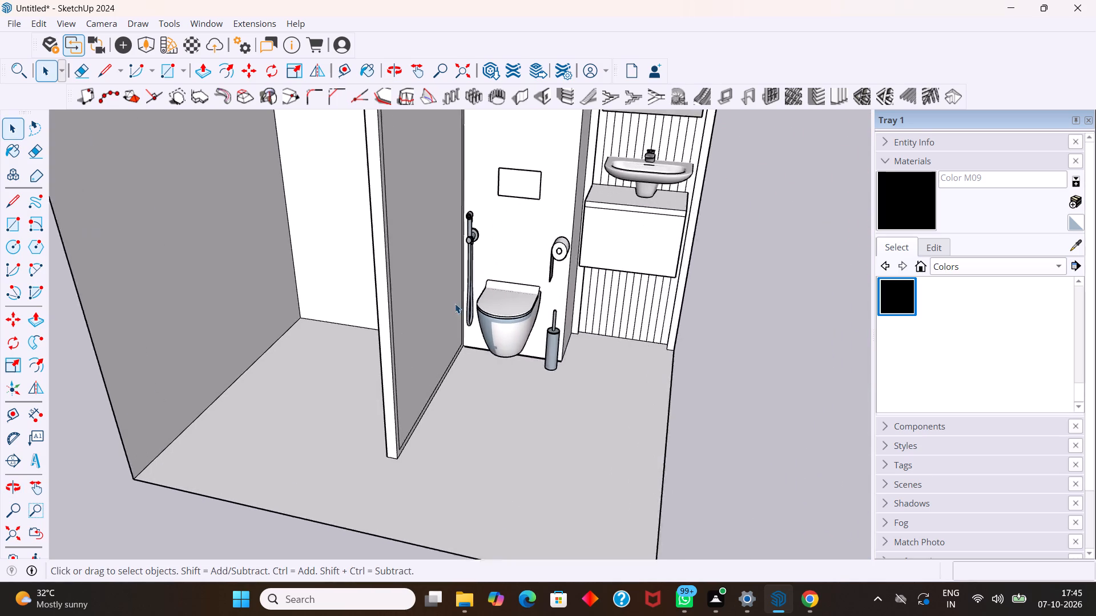
scroll(455, 303, "up", 1)
middle_click_drag(450, 310, 432, 304)
middle_click_drag(419, 319, 400, 329)
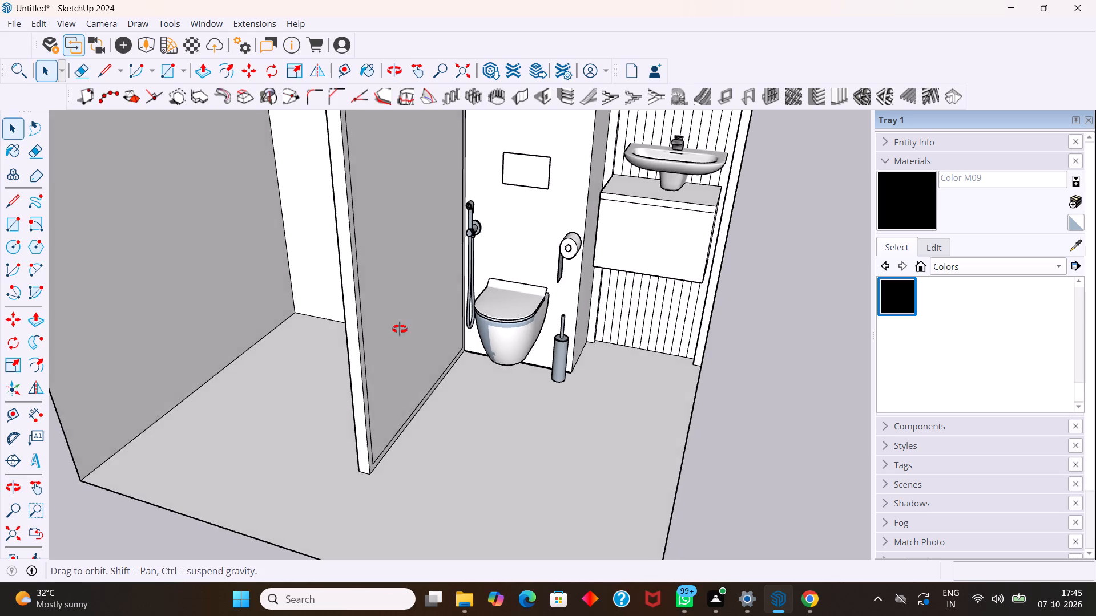
middle_click_drag(400, 329, 376, 338)
middle_click_drag(378, 363, 340, 362)
scroll(311, 367, "up", 3)
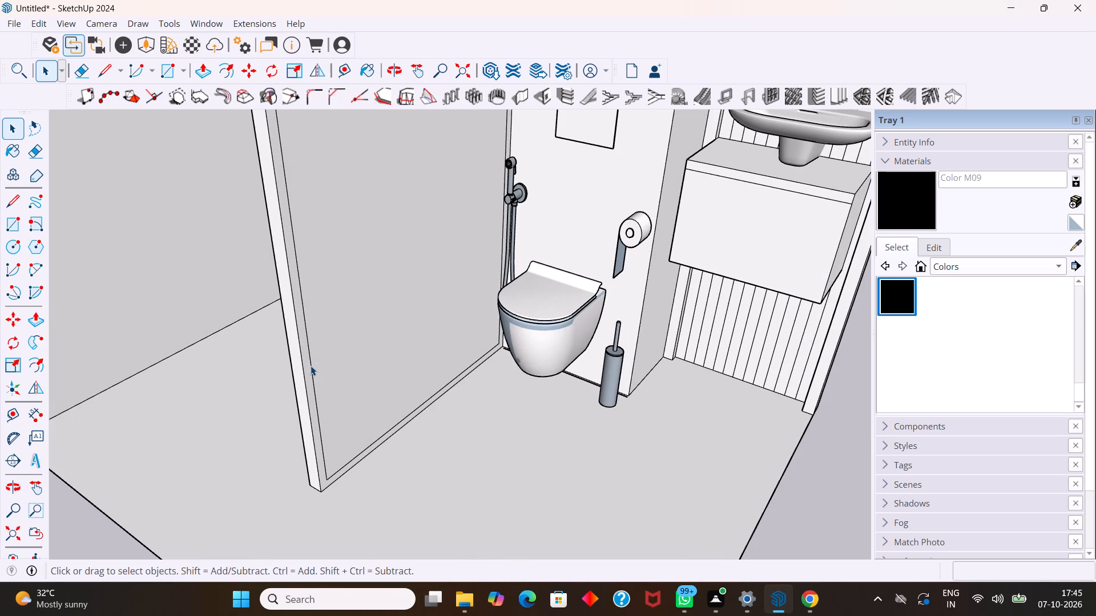
middle_click_drag(492, 186, 537, 354)
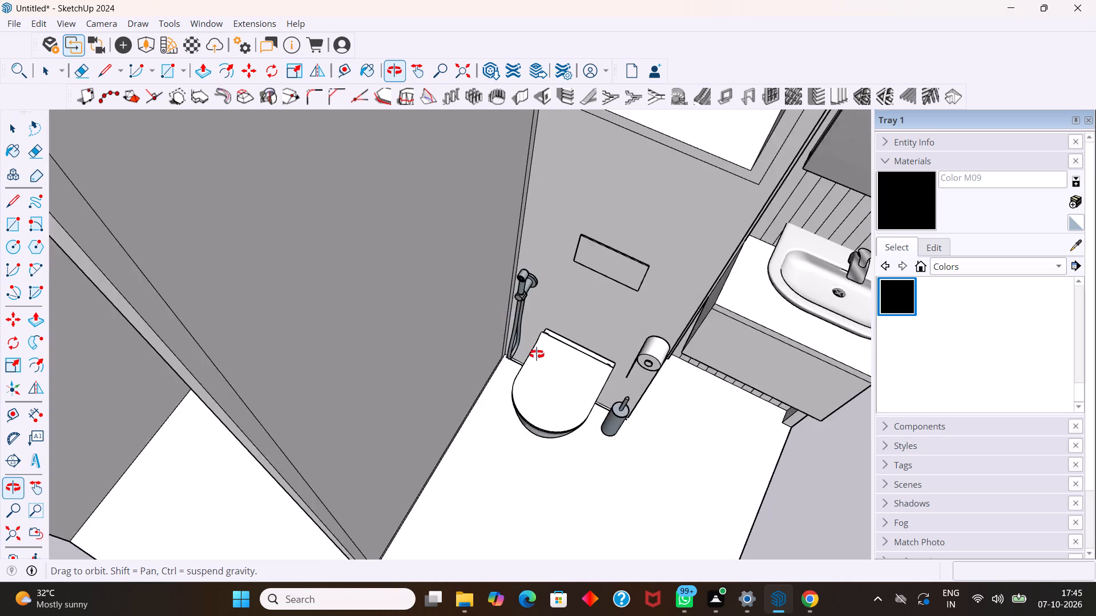
middle_click_drag(537, 354, 543, 355)
middle_click_drag(543, 333, 533, 321)
scroll(543, 332, "up", 1)
scroll(521, 319, "down", 3)
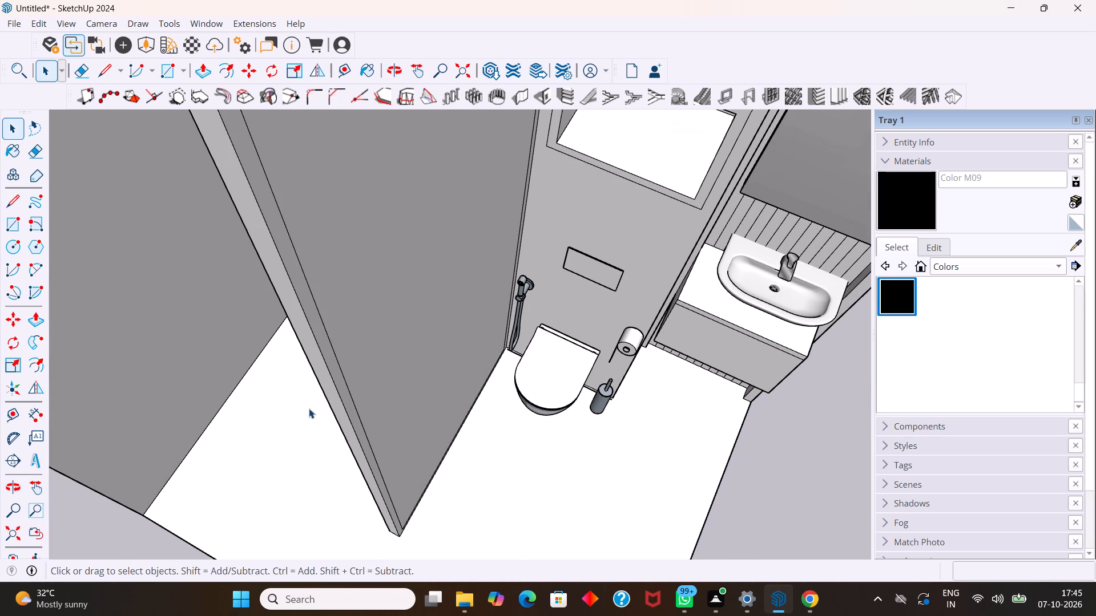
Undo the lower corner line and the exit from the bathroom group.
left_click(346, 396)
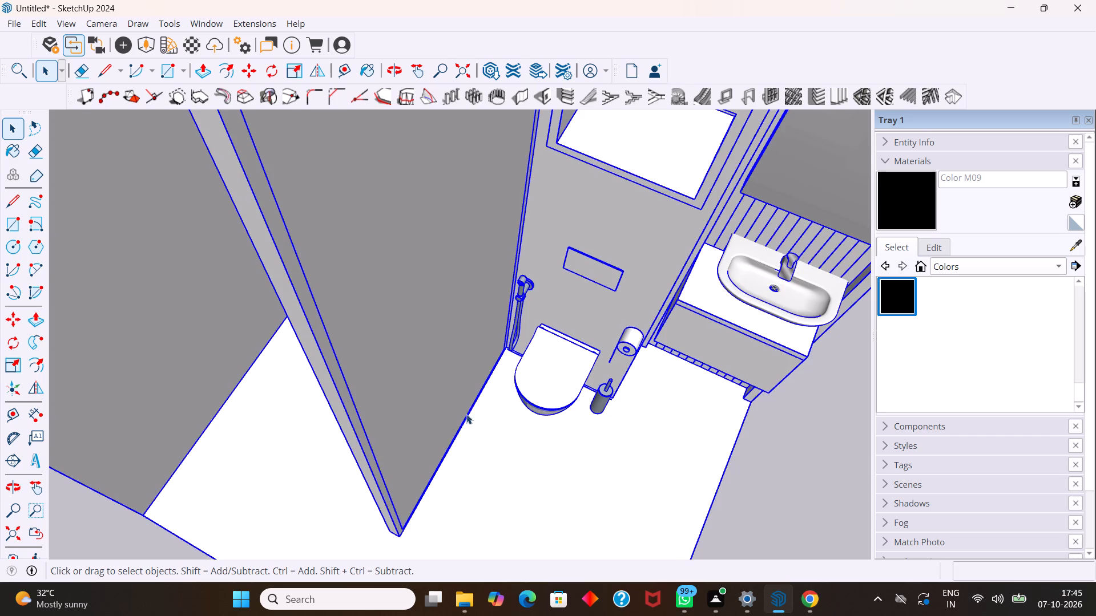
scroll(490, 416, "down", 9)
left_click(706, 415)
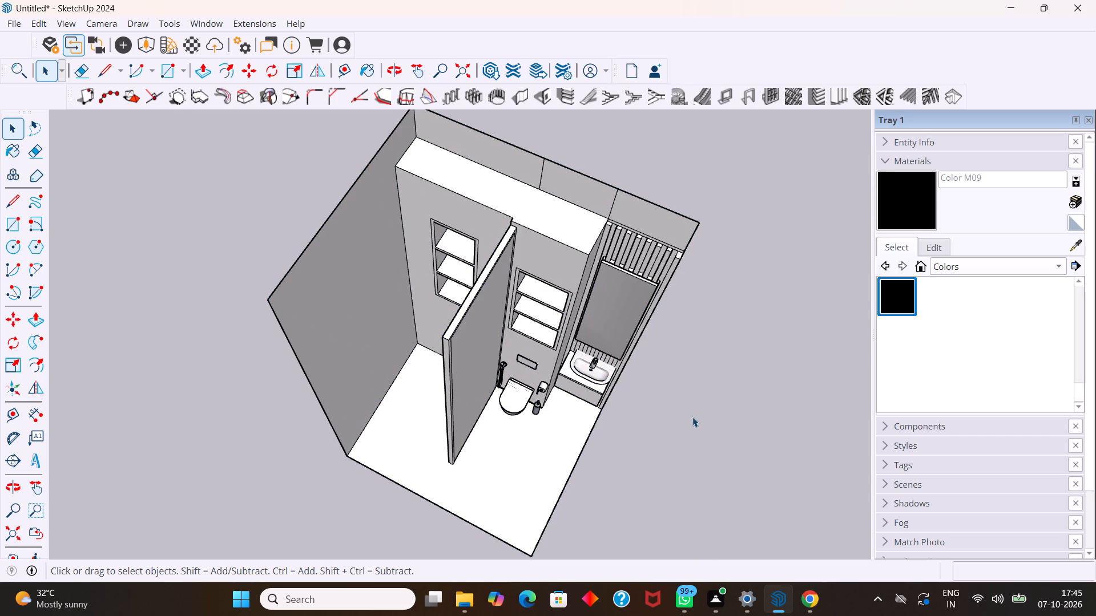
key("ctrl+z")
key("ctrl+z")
On the partition's face away from the toilet, draw a line from the border's inner lower corner beside the wall to the bottom edge.
middle_click_drag(447, 399, 654, 387)
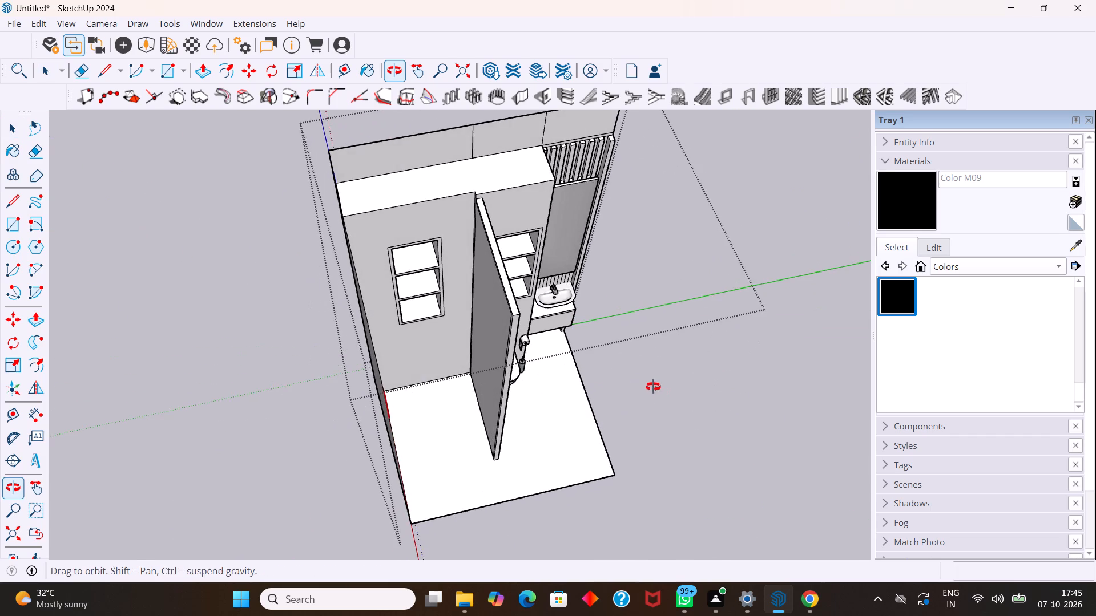
scroll(499, 382, "up", 14)
middle_click_drag(444, 364, 530, 356)
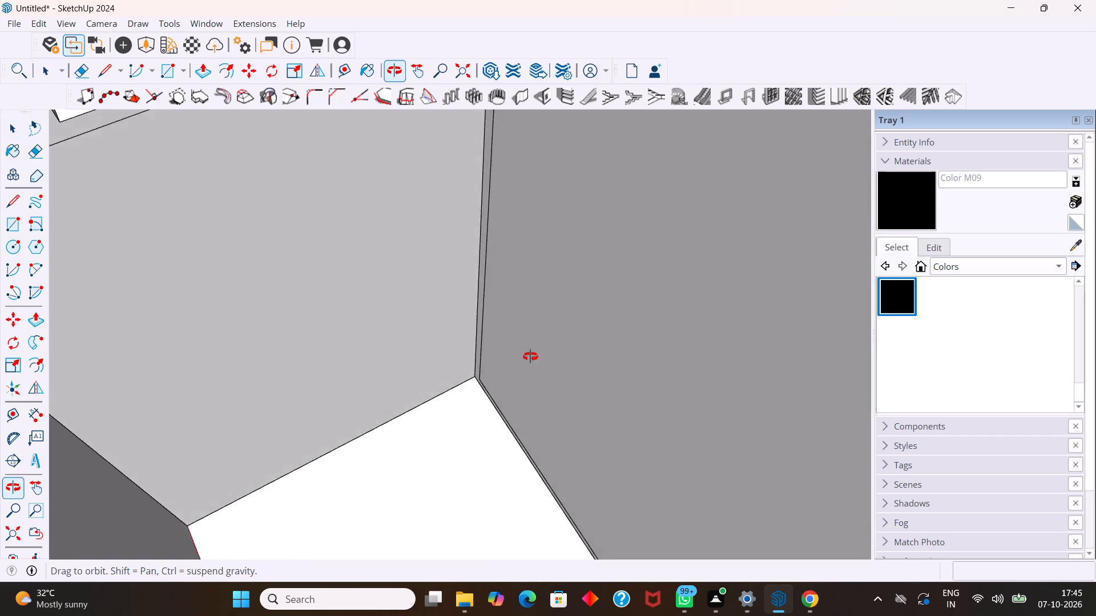
middle_click_drag(530, 356, 550, 354)
scroll(535, 340, "down", 7)
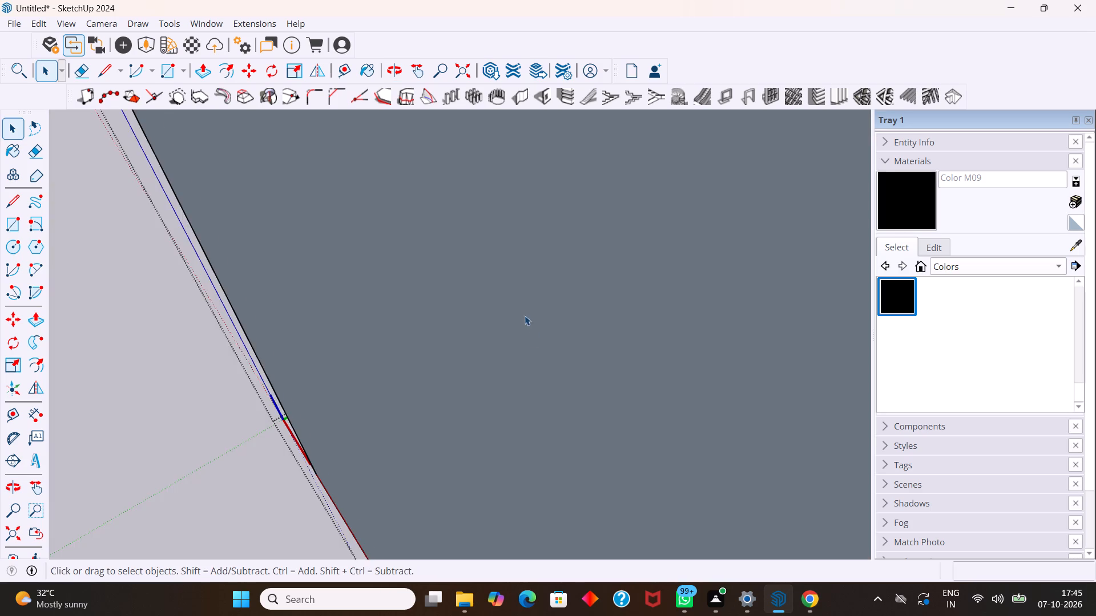
scroll(525, 315, "down", 8)
scroll(484, 316, "down", 19)
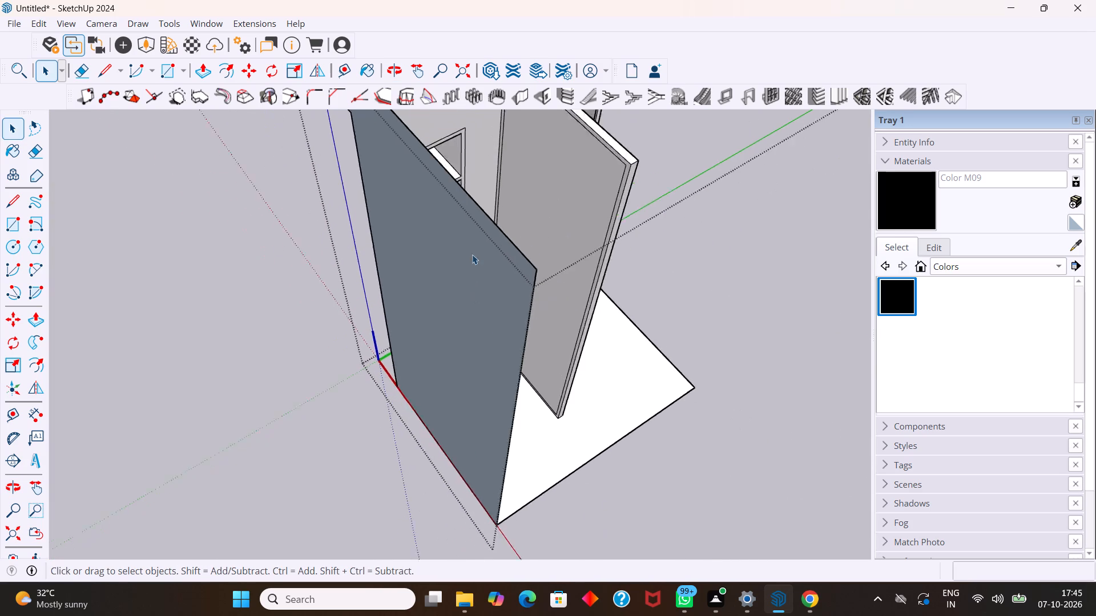
scroll(472, 254, "down", 2)
scroll(501, 213, "up", 3)
scroll(504, 179, "down", 13)
scroll(503, 125, "up", 6)
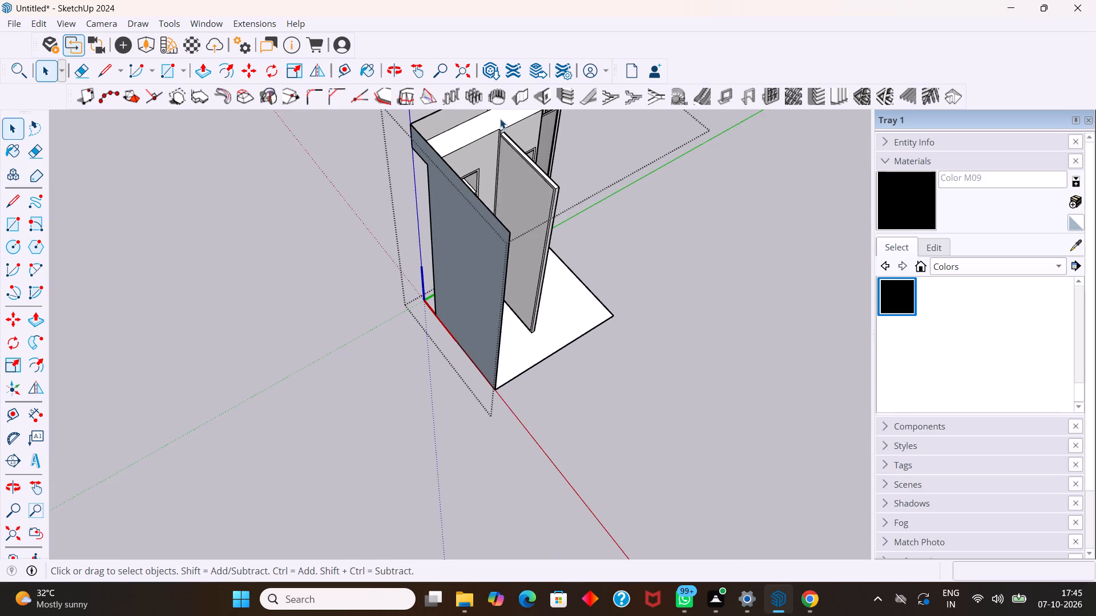
scroll(500, 119, "up", 15)
scroll(489, 308, "up", 3)
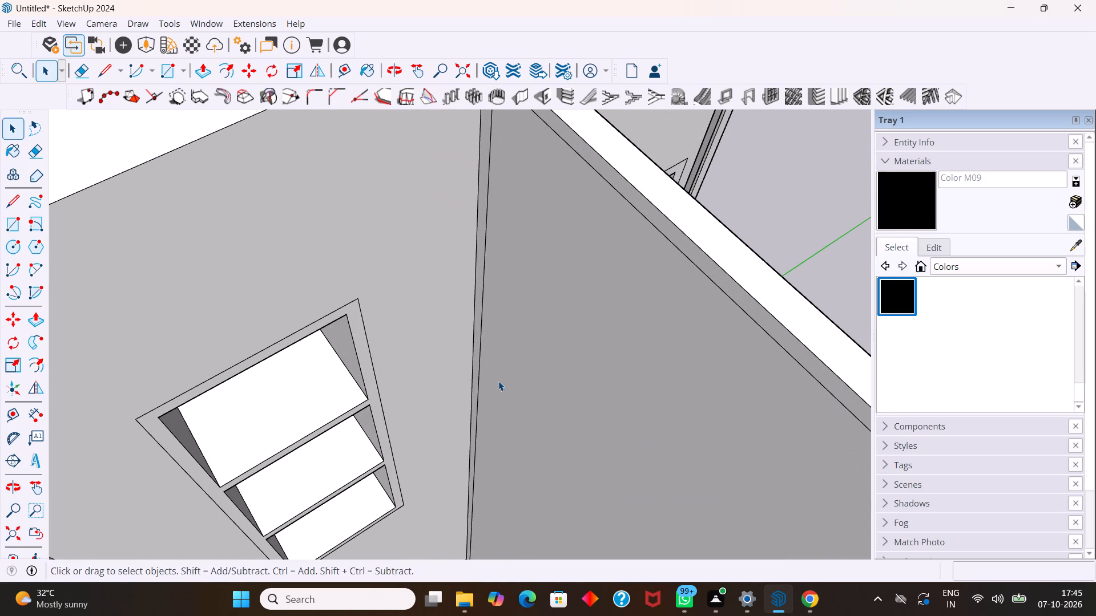
key("l")
scroll(493, 387, "down", 9)
scroll(485, 490, "up", 2)
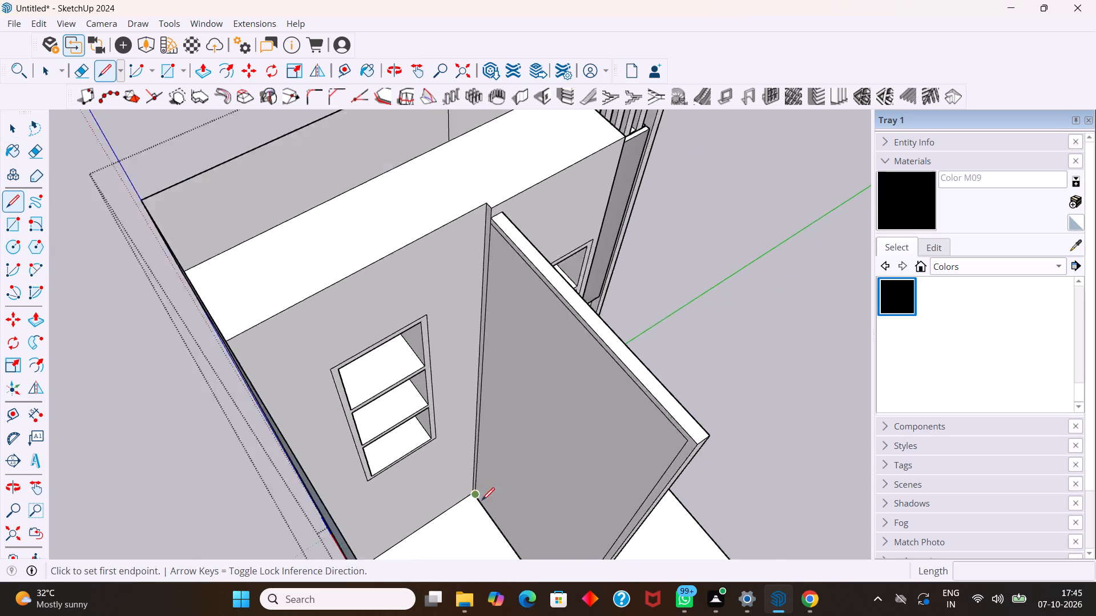
scroll(482, 500, "up", 20)
scroll(482, 500, "up", 2)
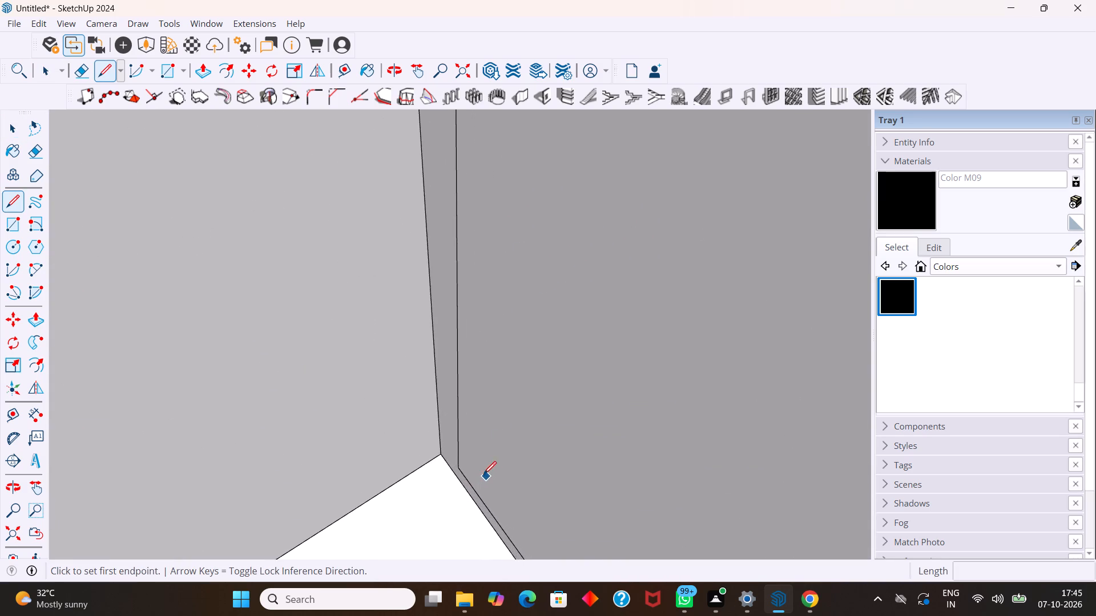
scroll(483, 474, "up", 9)
middle_click_drag(500, 472, 700, 410)
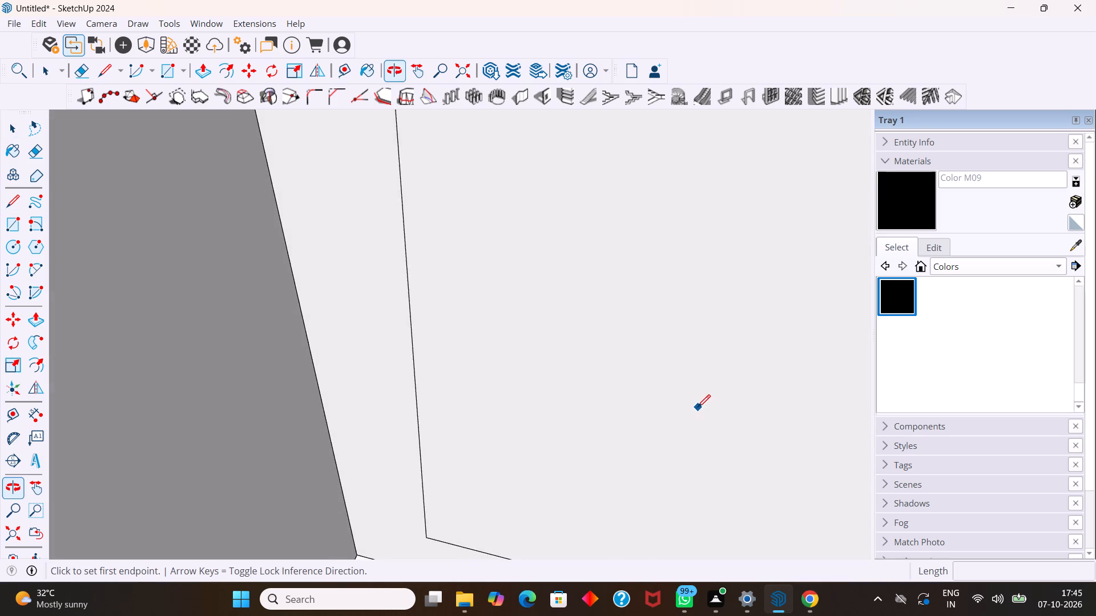
scroll(698, 407, "down", 4)
left_click_drag(489, 506, 486, 515)
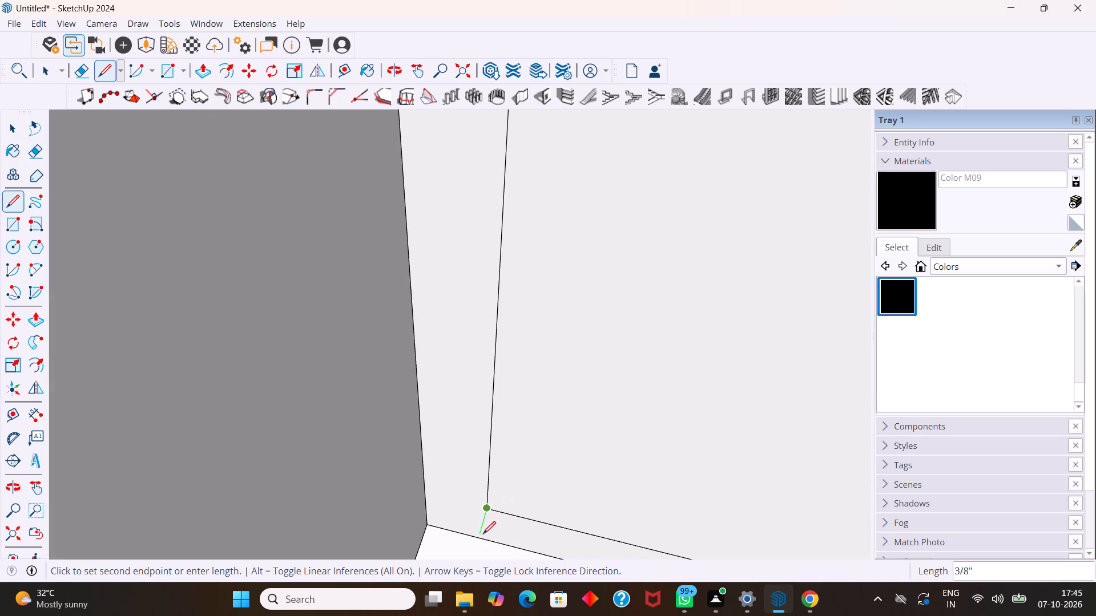
left_click(483, 542)
key("space")
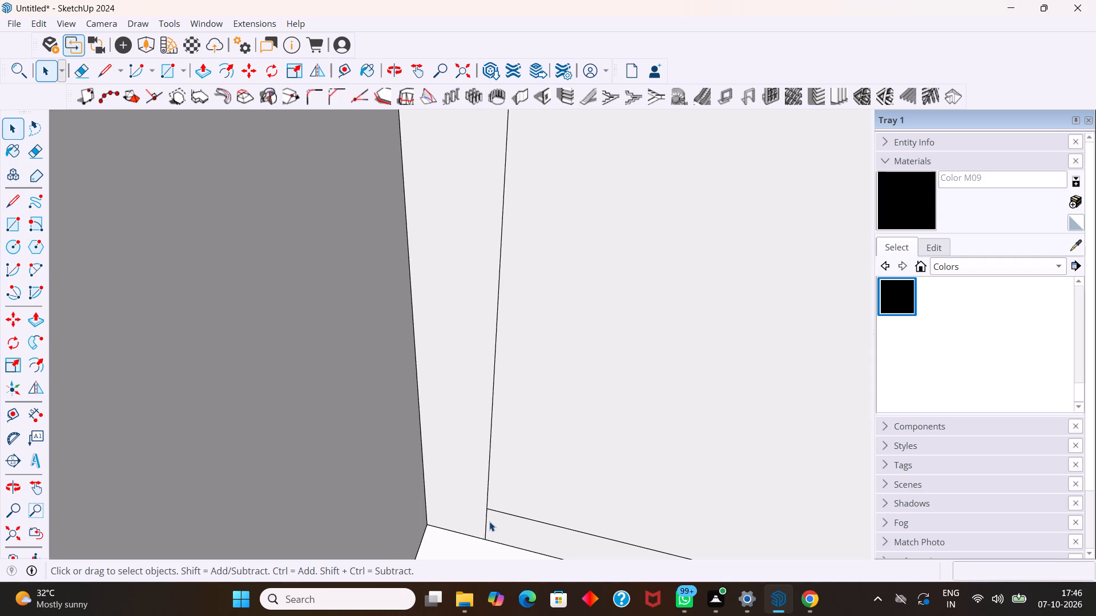
Offset the partition's inner face inward by 1" on the side facing away from the toilet.
scroll(486, 495, "down", 12)
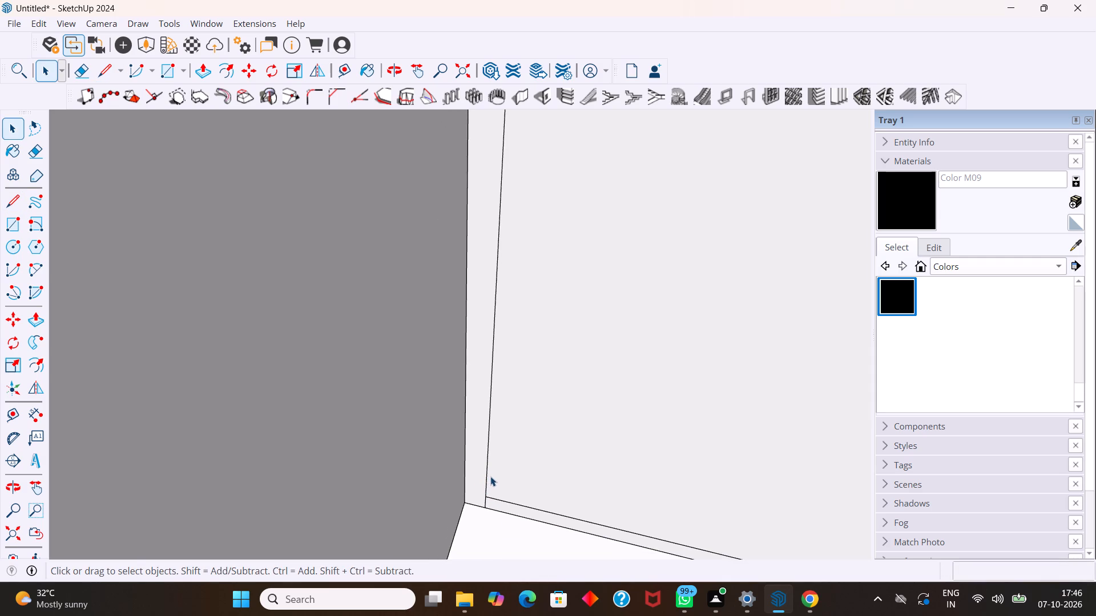
scroll(492, 475, "down", 6)
left_click(561, 431)
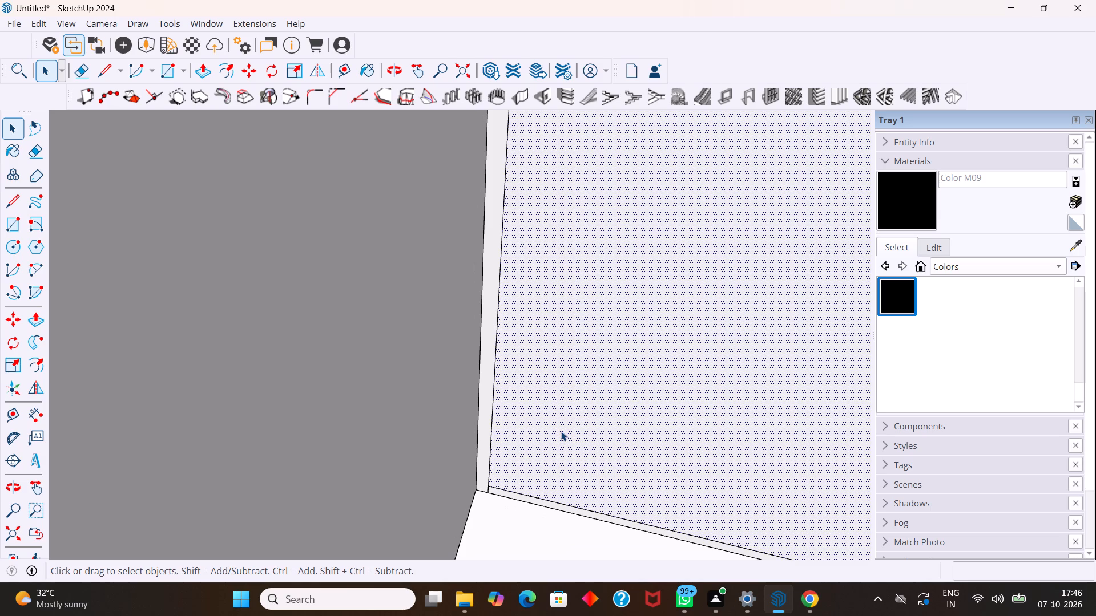
key("f")
left_click_drag(561, 435, 555, 440)
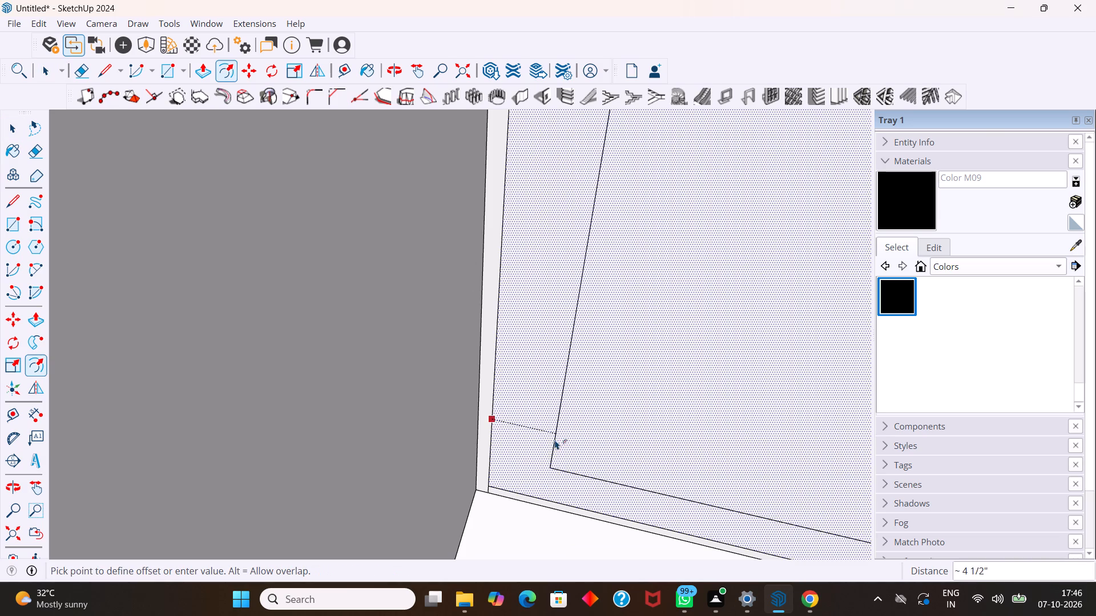
left_click_drag(555, 440, 560, 440)
key("1")
key("Return")
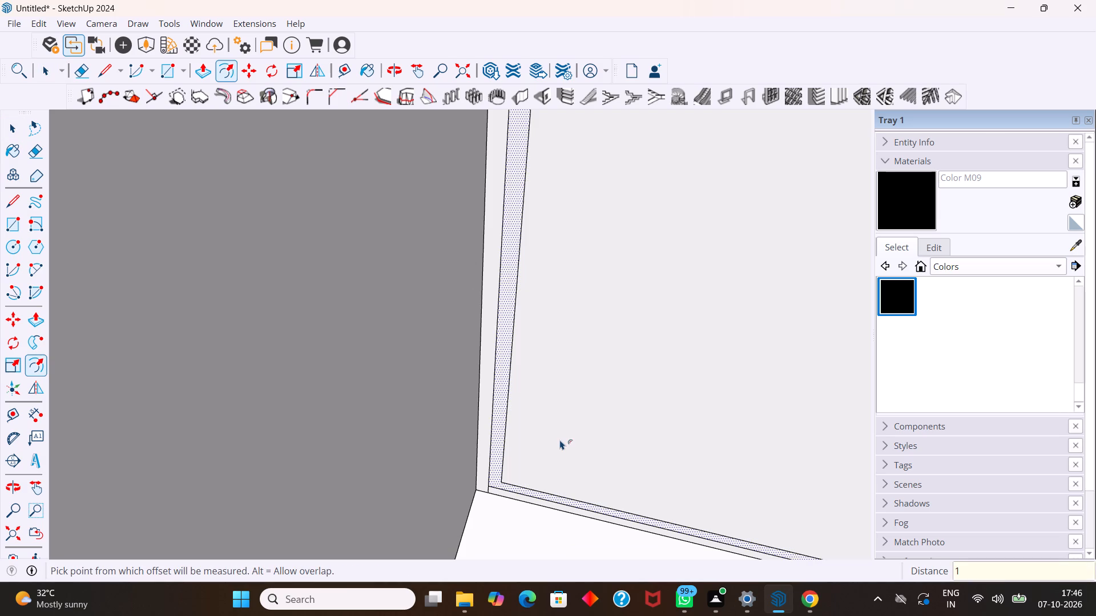
left_click_drag(560, 440, 560, 441)
key("space")
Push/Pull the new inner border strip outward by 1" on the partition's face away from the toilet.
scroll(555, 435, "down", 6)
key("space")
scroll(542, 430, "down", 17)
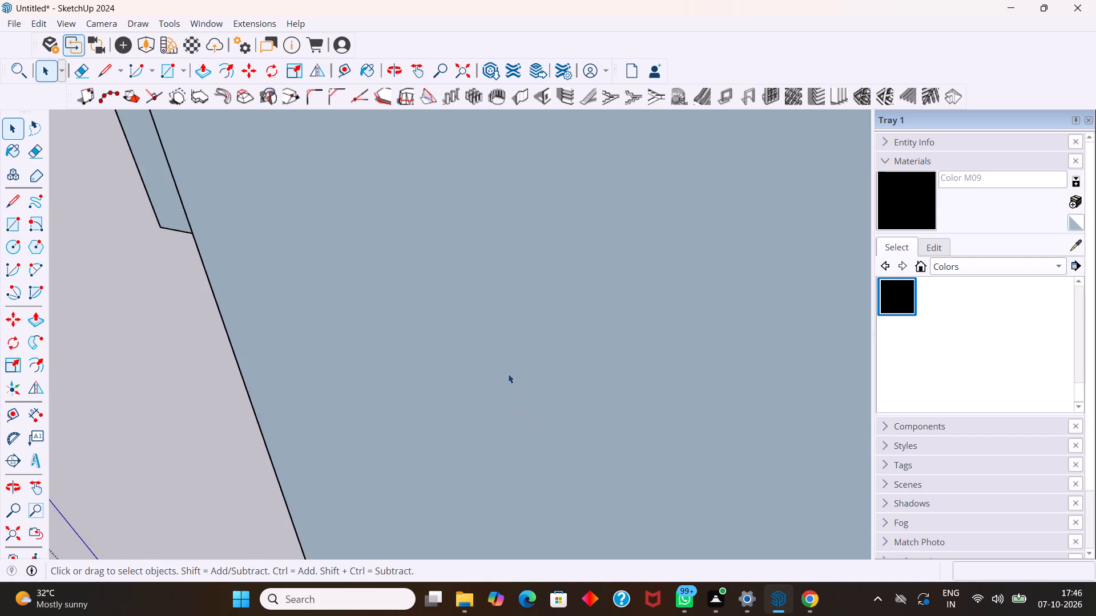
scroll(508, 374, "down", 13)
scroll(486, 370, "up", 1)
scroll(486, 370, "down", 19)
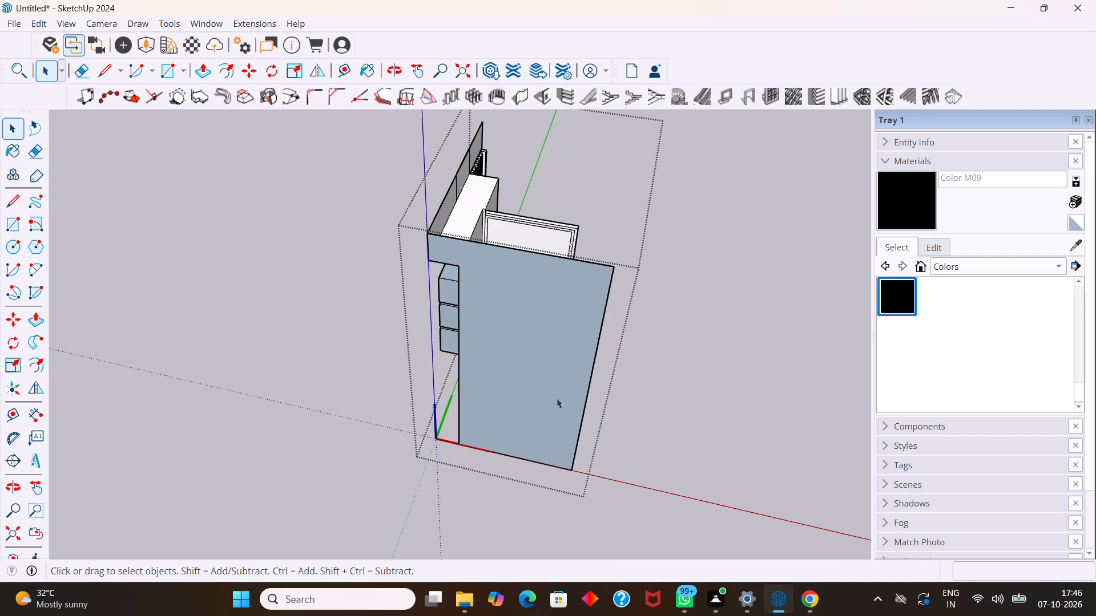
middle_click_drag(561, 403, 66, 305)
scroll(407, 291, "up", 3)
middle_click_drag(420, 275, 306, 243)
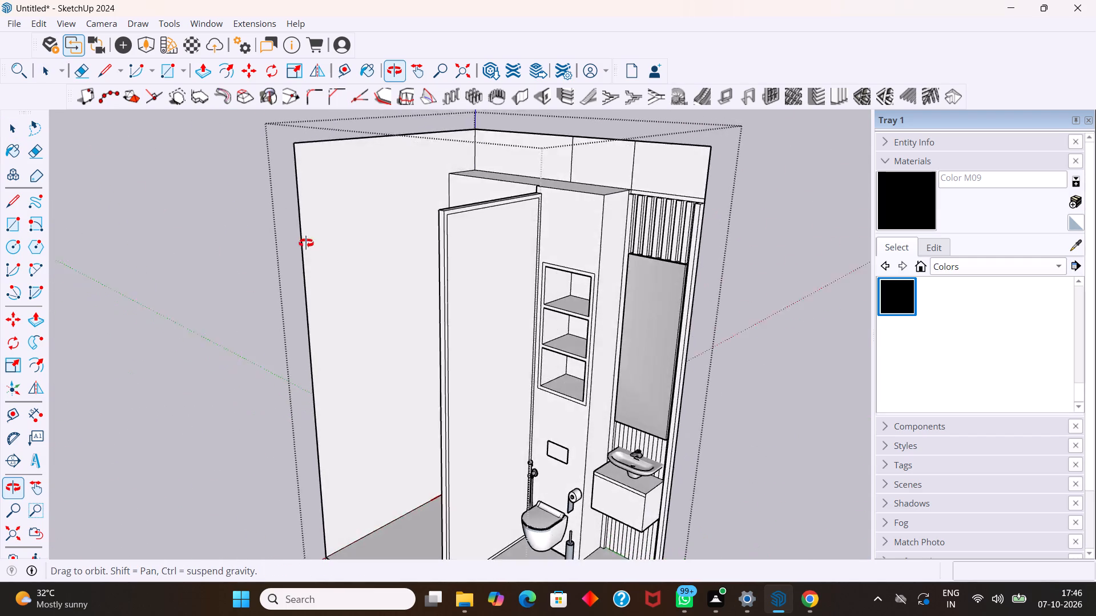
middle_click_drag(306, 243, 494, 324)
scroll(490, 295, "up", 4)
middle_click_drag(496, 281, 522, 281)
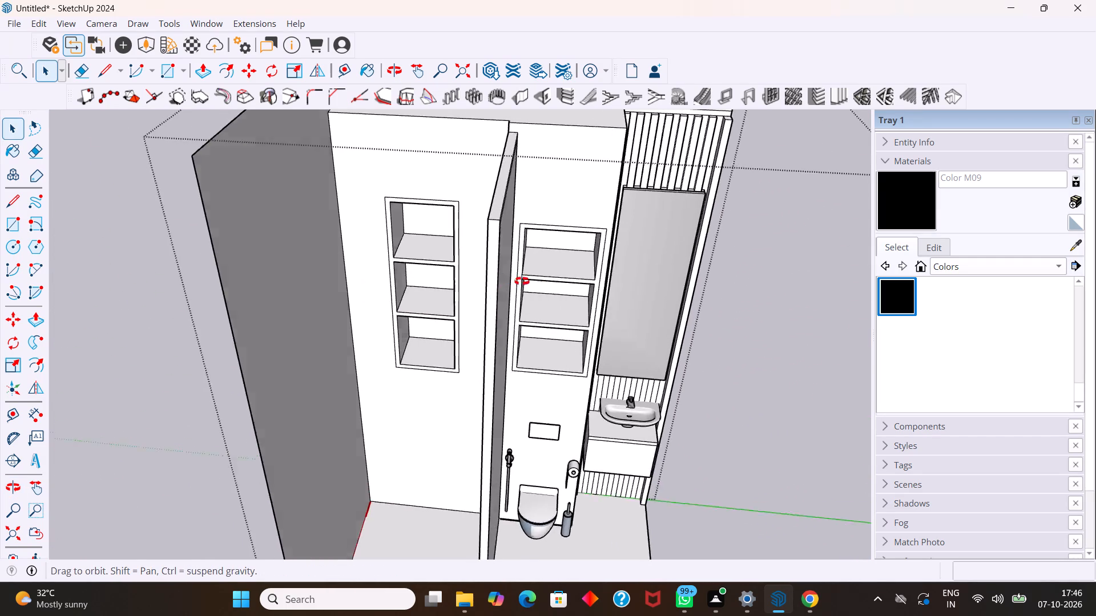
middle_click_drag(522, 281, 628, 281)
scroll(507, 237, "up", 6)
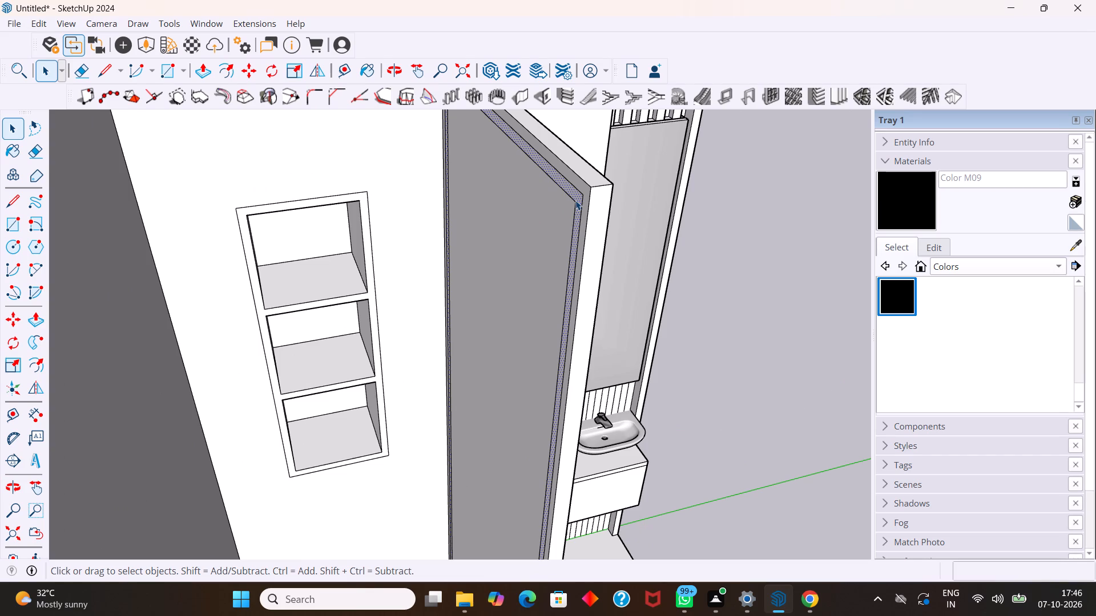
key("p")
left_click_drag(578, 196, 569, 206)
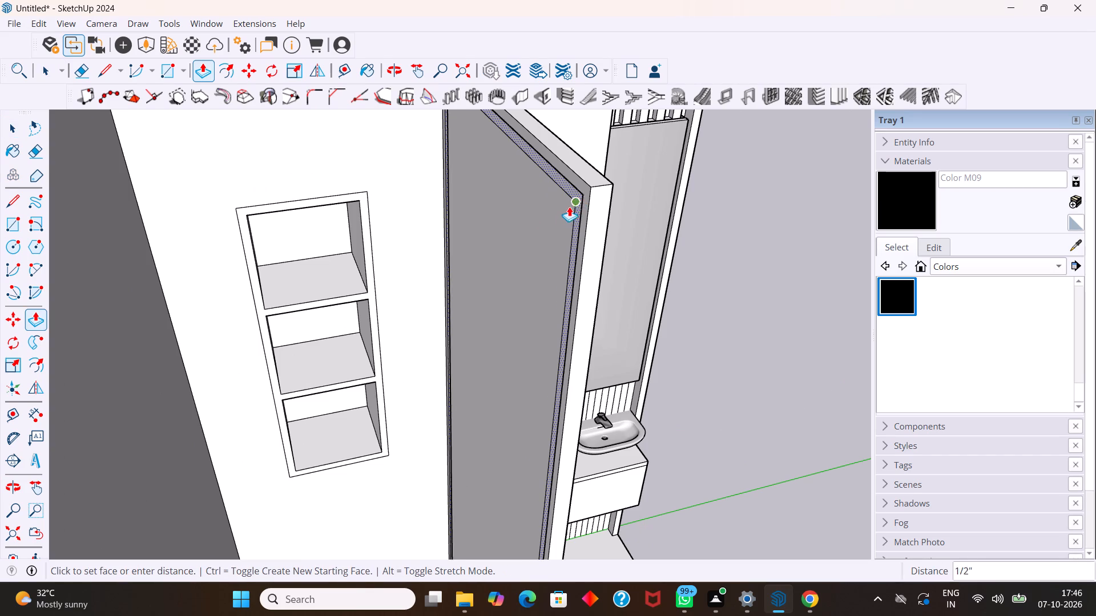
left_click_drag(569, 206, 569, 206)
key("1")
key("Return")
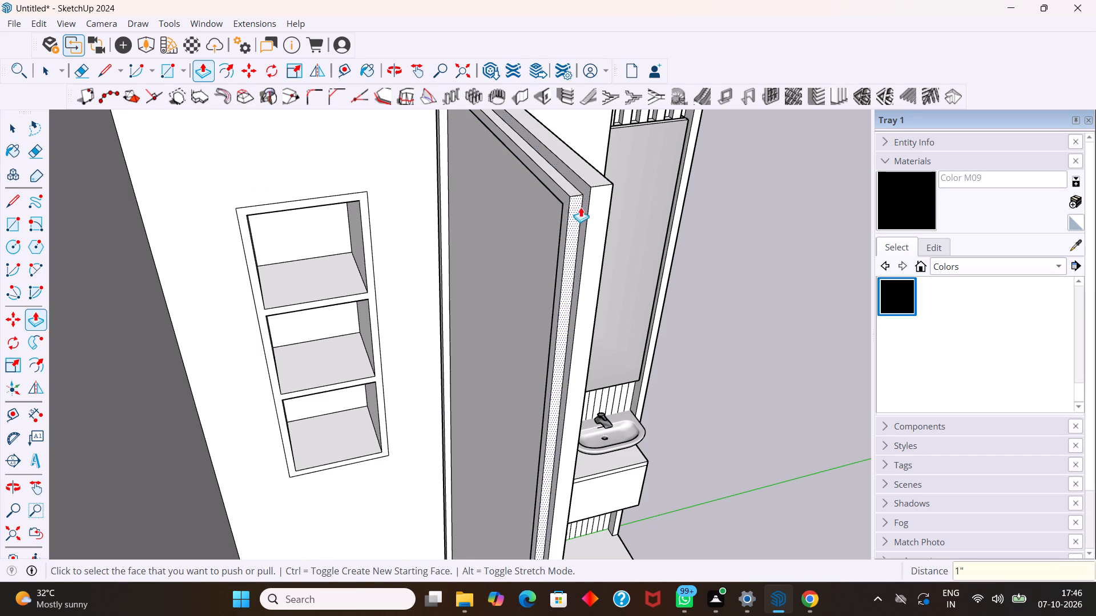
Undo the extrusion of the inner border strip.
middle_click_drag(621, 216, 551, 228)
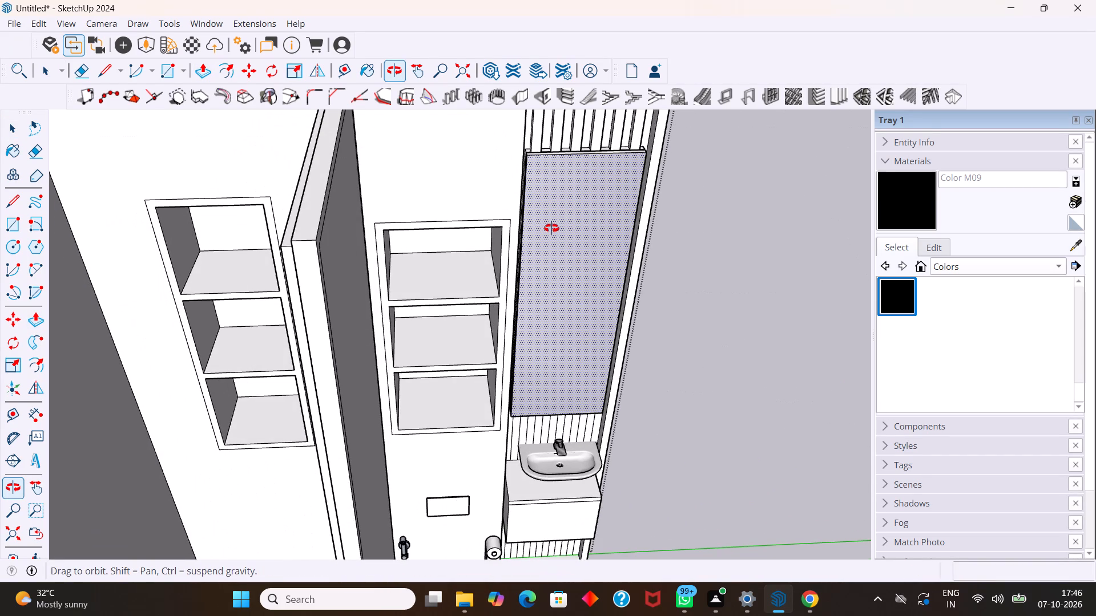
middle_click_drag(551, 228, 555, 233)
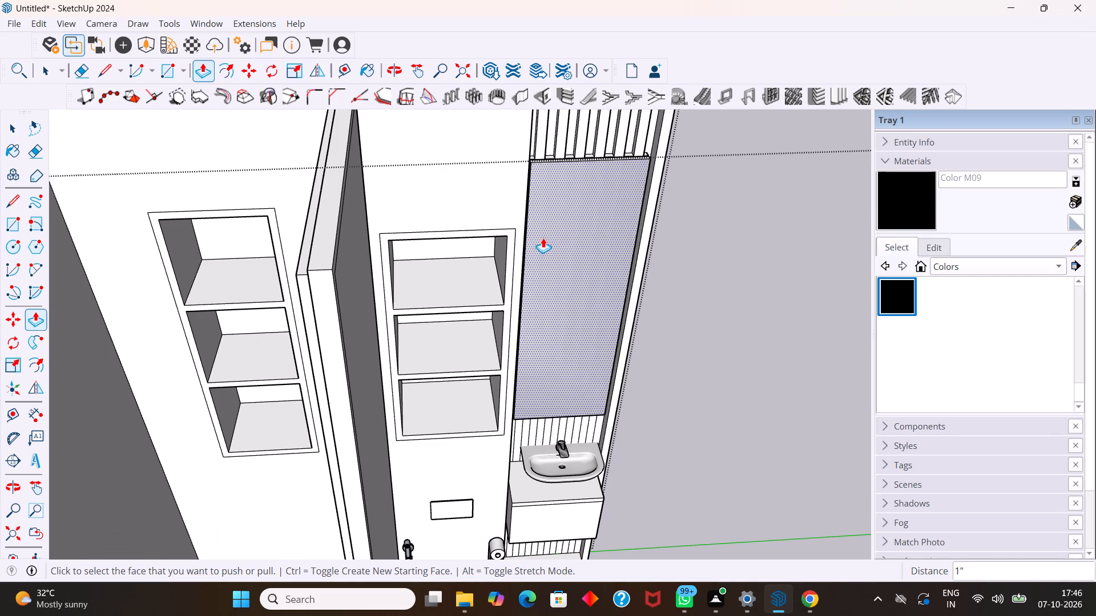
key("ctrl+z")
Check the partition's thickness with a linear dimension across its top front edge, without placing the dimension.
middle_click_drag(444, 303, 558, 300)
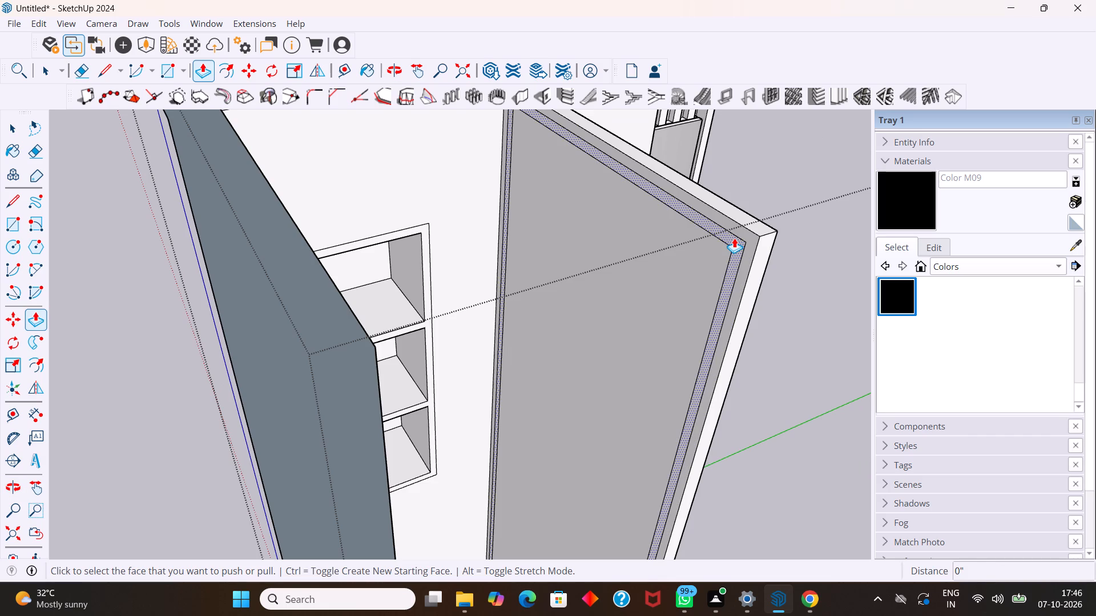
middle_click_drag(733, 236, 644, 253)
scroll(629, 244, "down", 8)
middle_click_drag(714, 311, 593, 302)
scroll(636, 319, "up", 3)
key("space")
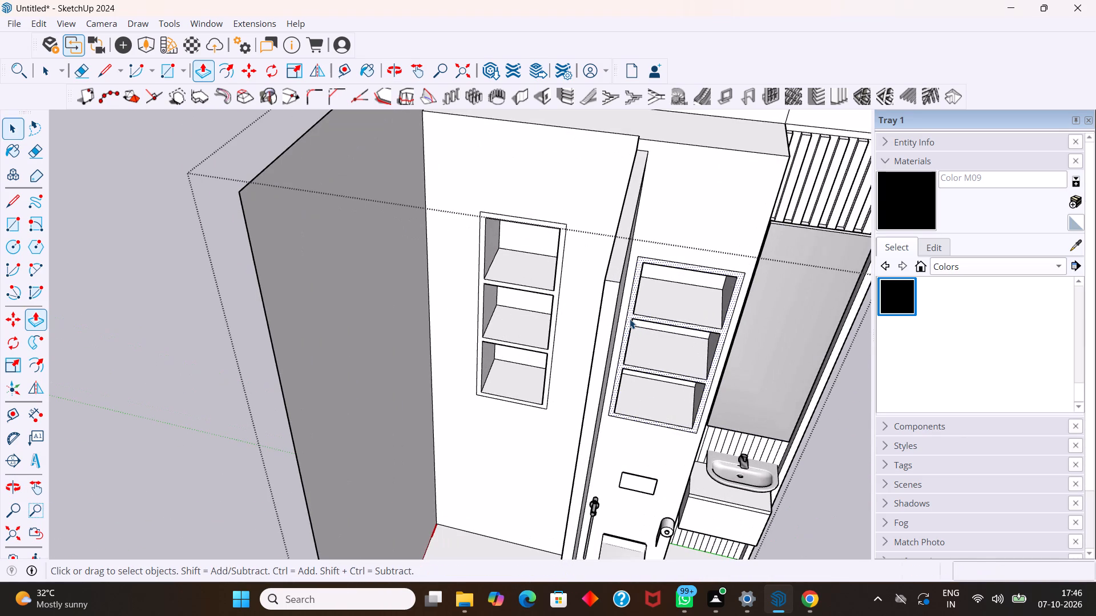
left_click(38, 416)
scroll(499, 311, "up", 3)
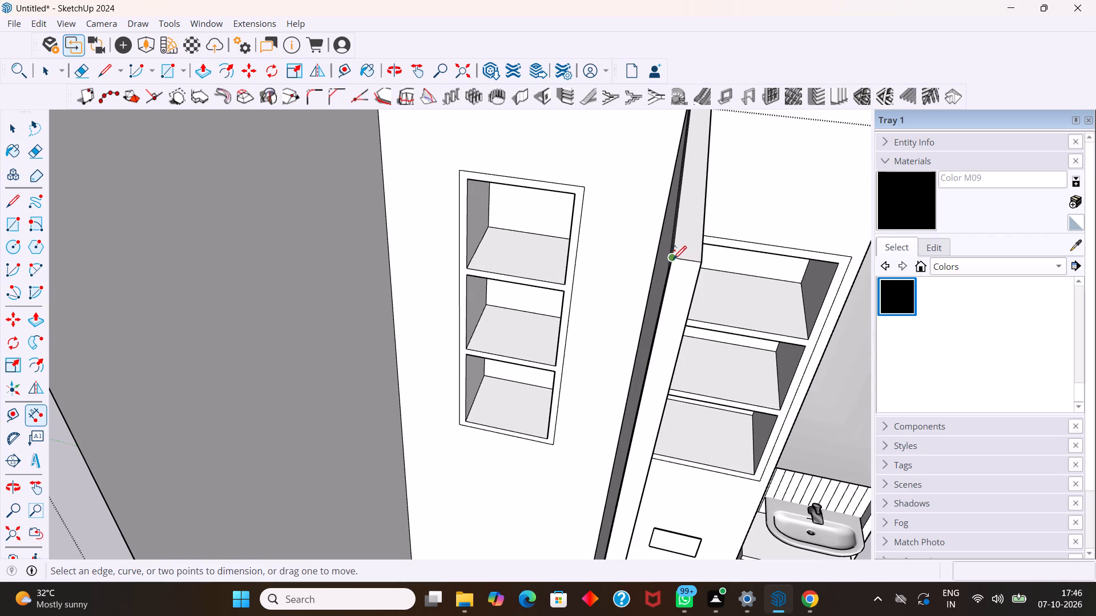
left_click(673, 258)
scroll(704, 259, "up", 7)
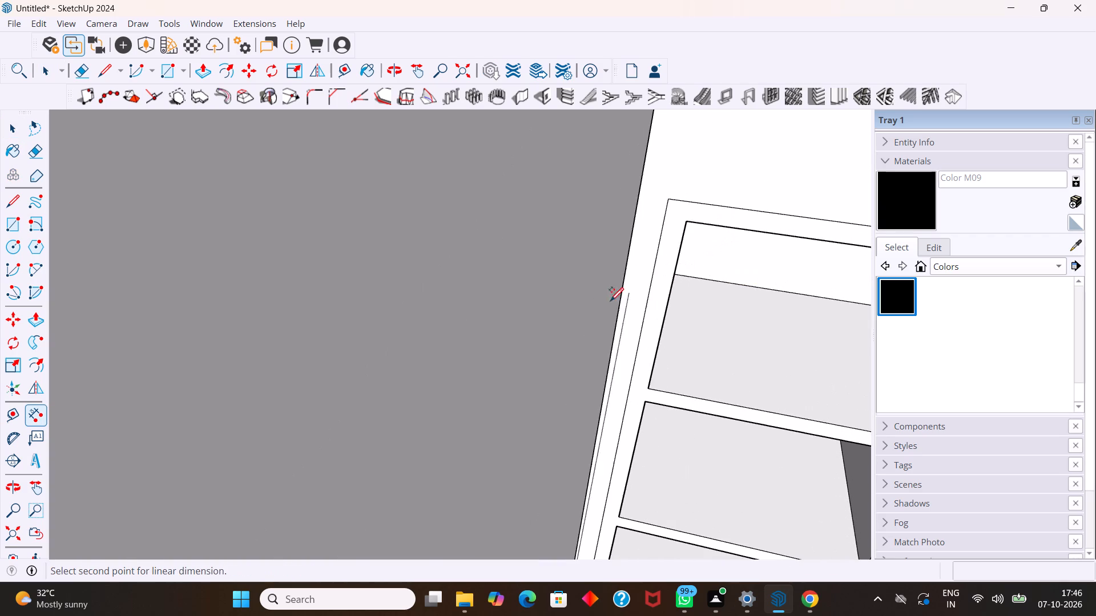
scroll(602, 305, "down", 8)
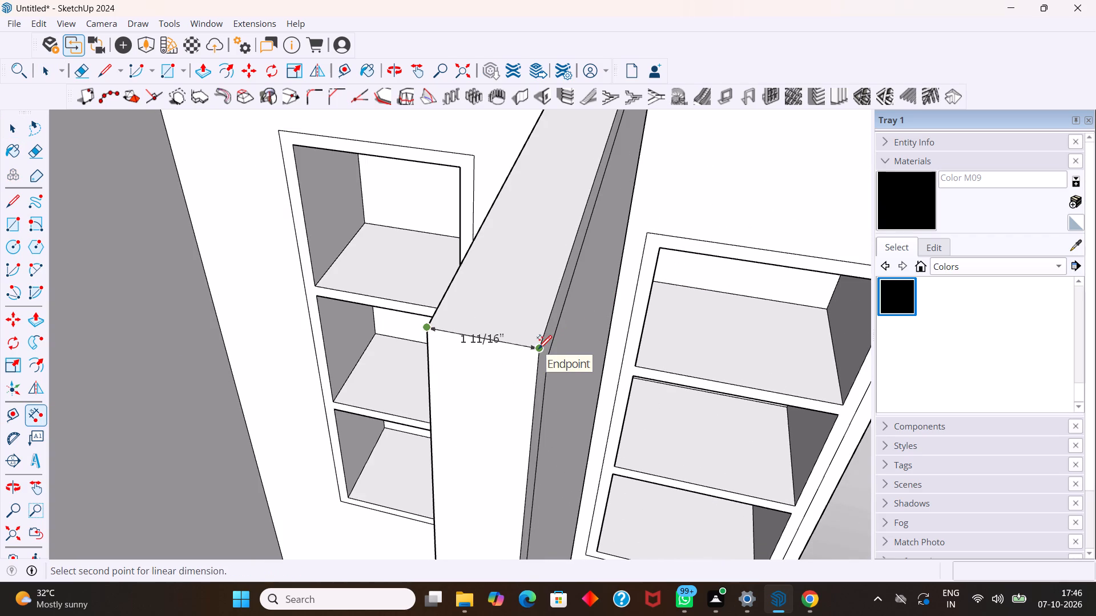
scroll(530, 347, "up", 1)
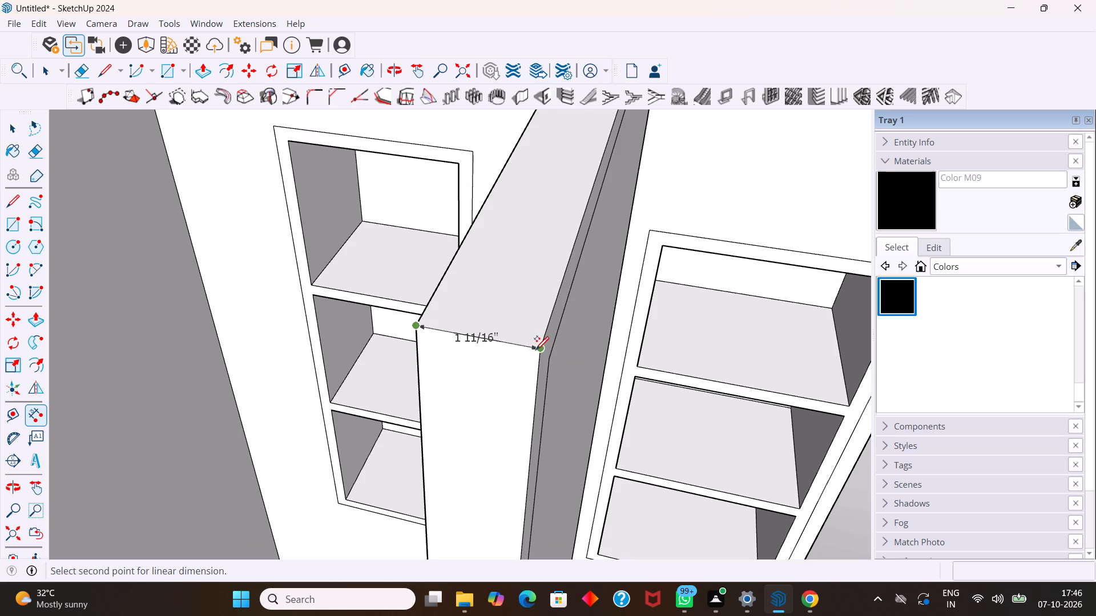
scroll(533, 352, "up", 6)
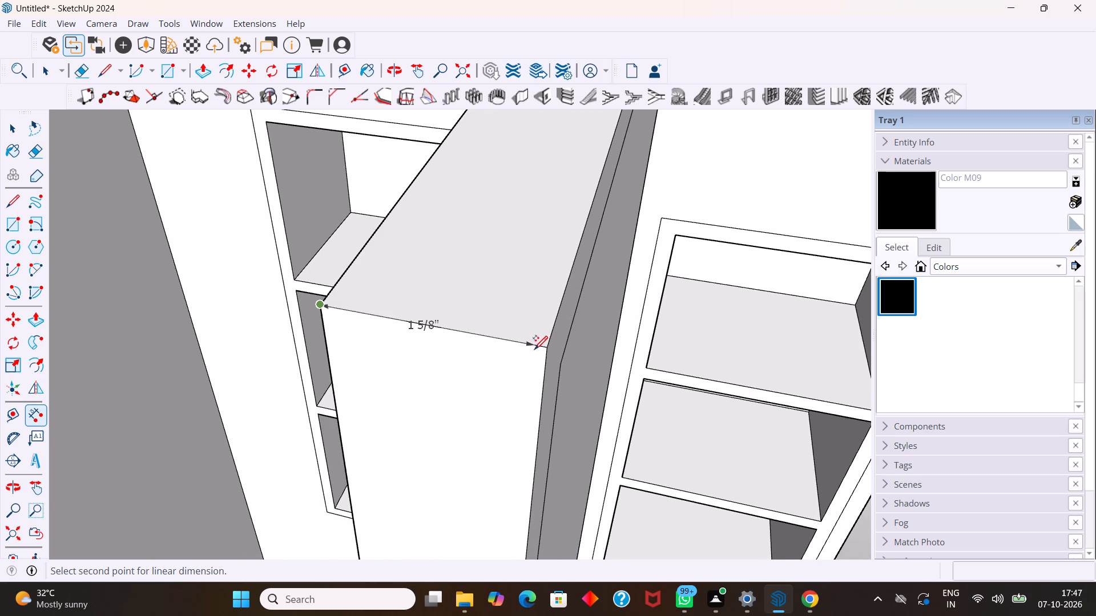
scroll(534, 348, "up", 2)
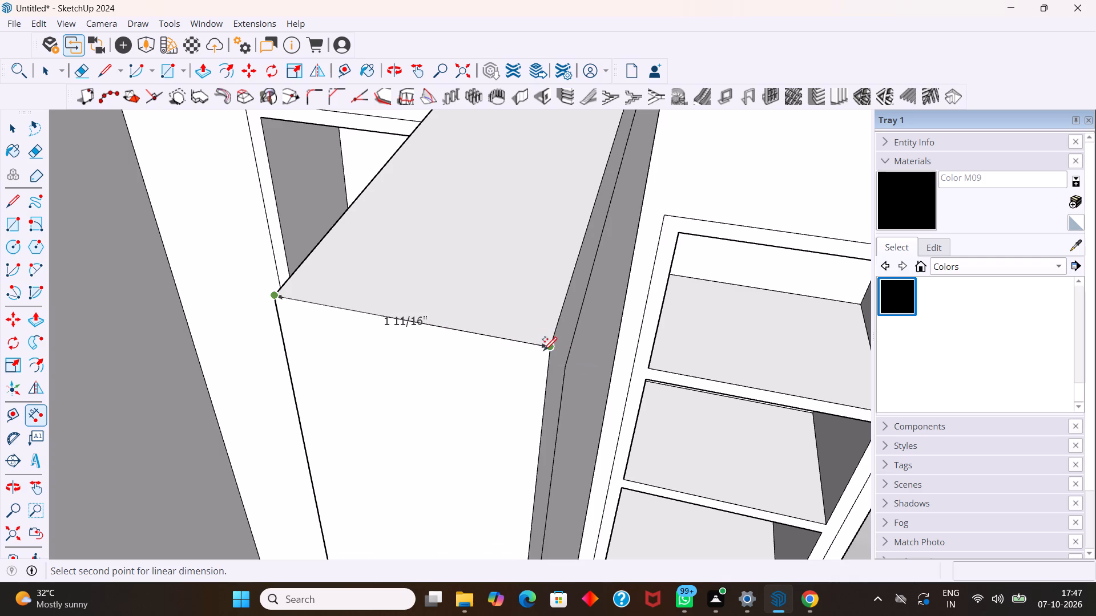
key("space")
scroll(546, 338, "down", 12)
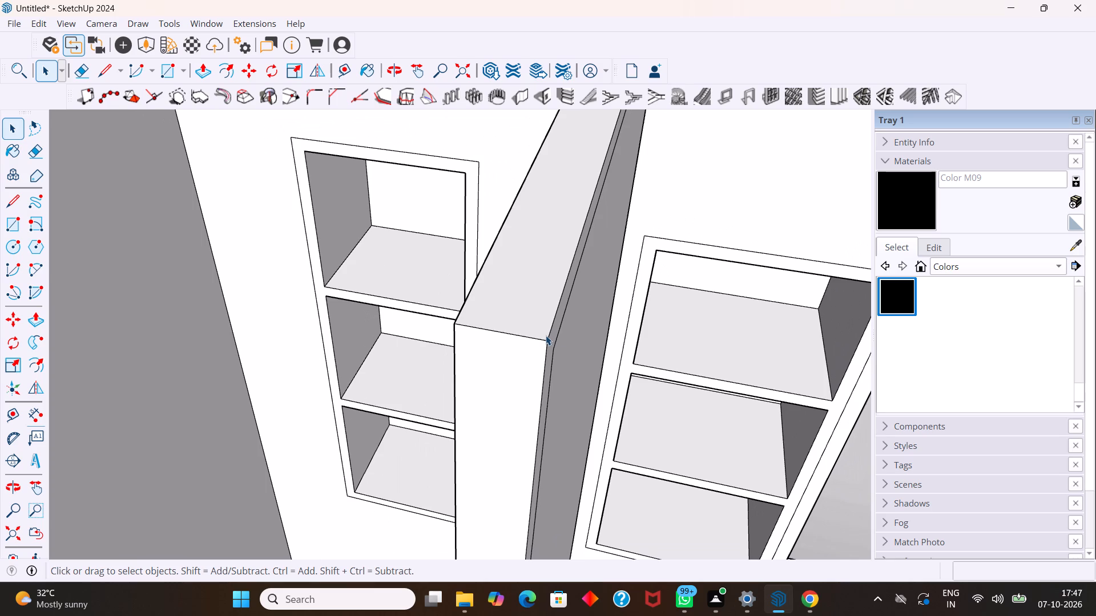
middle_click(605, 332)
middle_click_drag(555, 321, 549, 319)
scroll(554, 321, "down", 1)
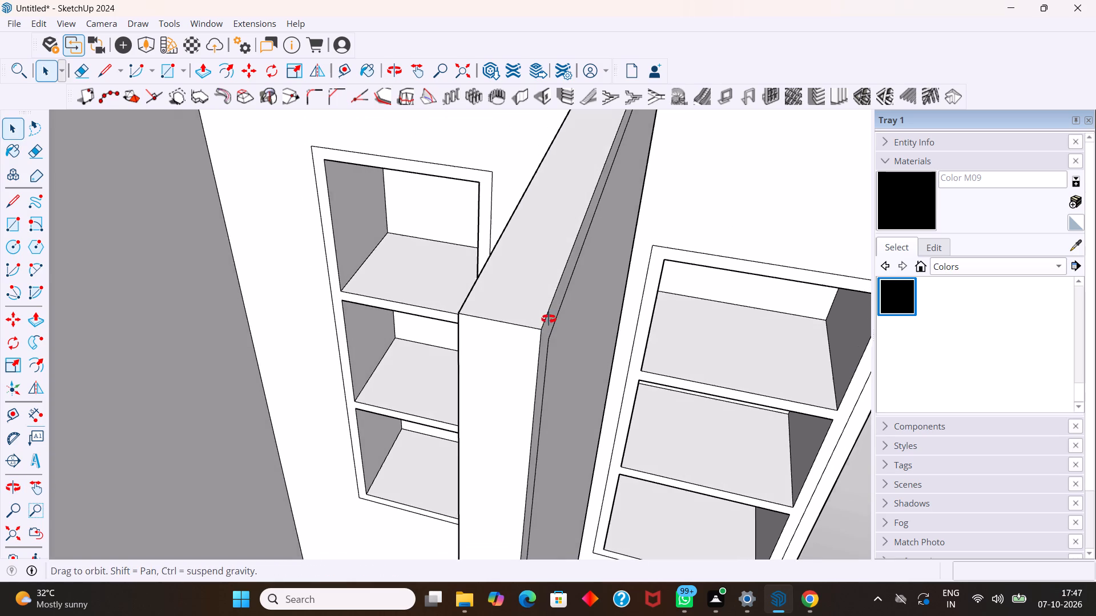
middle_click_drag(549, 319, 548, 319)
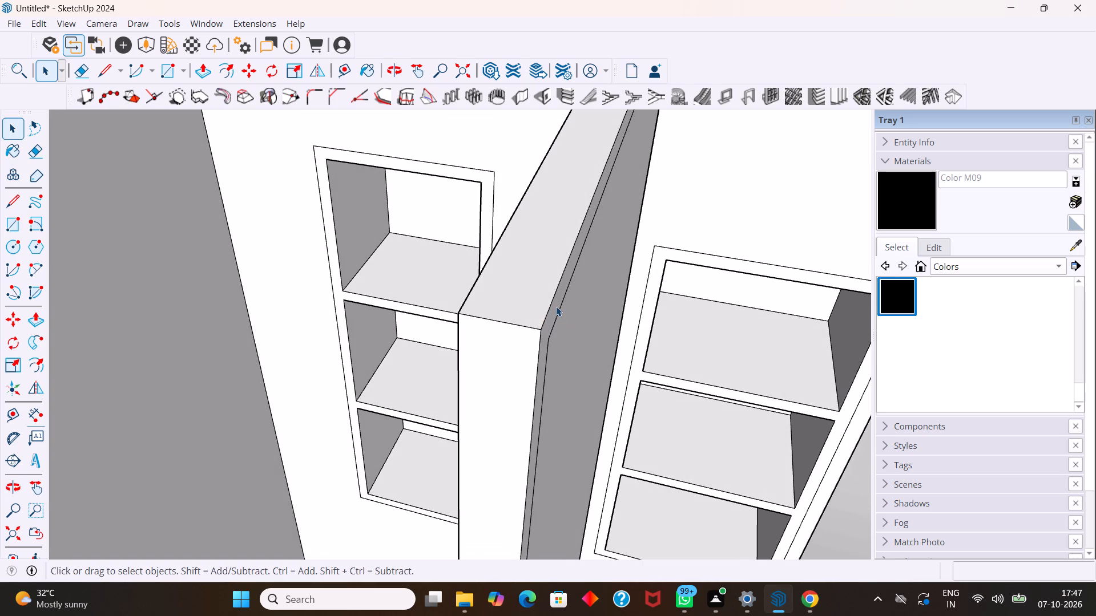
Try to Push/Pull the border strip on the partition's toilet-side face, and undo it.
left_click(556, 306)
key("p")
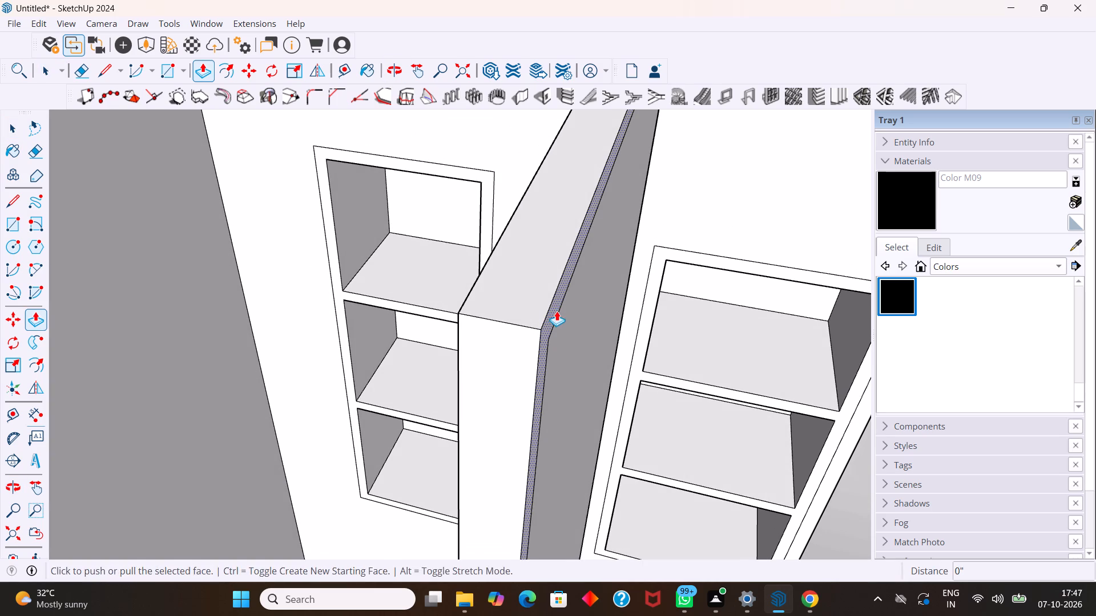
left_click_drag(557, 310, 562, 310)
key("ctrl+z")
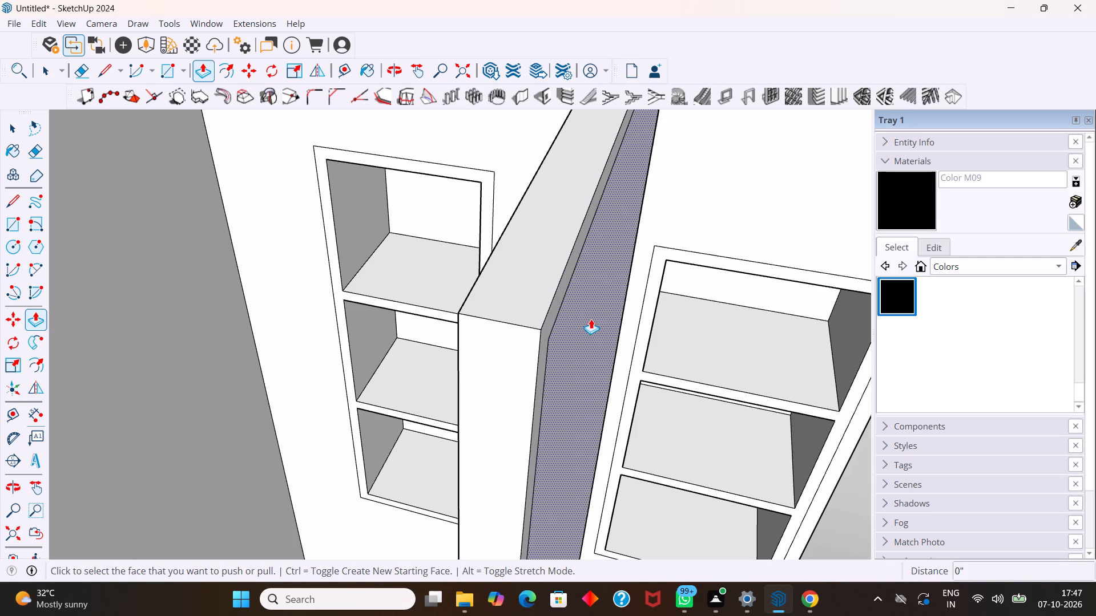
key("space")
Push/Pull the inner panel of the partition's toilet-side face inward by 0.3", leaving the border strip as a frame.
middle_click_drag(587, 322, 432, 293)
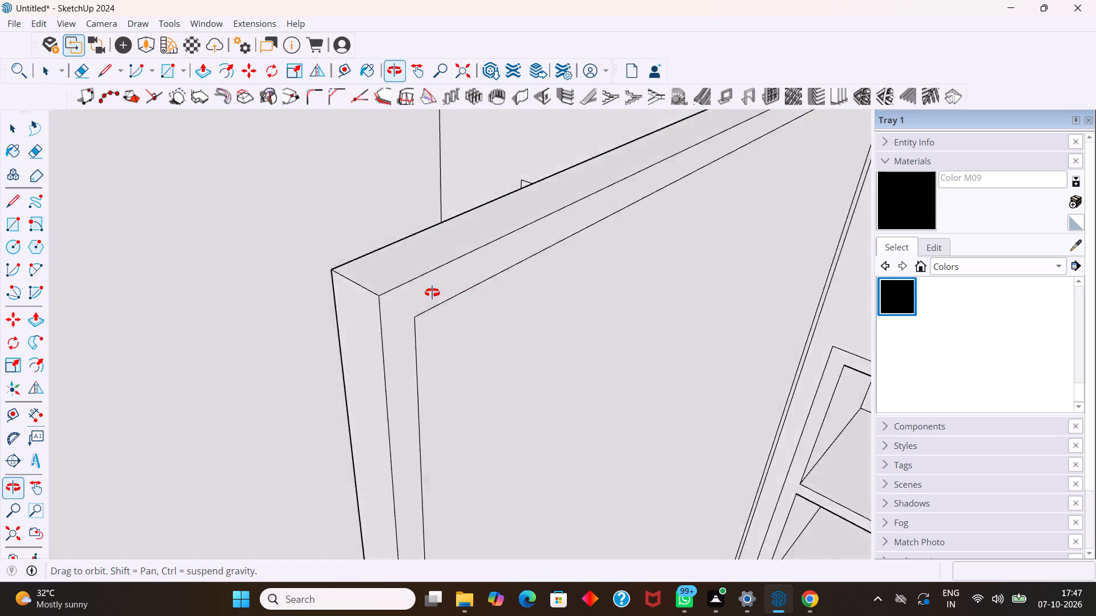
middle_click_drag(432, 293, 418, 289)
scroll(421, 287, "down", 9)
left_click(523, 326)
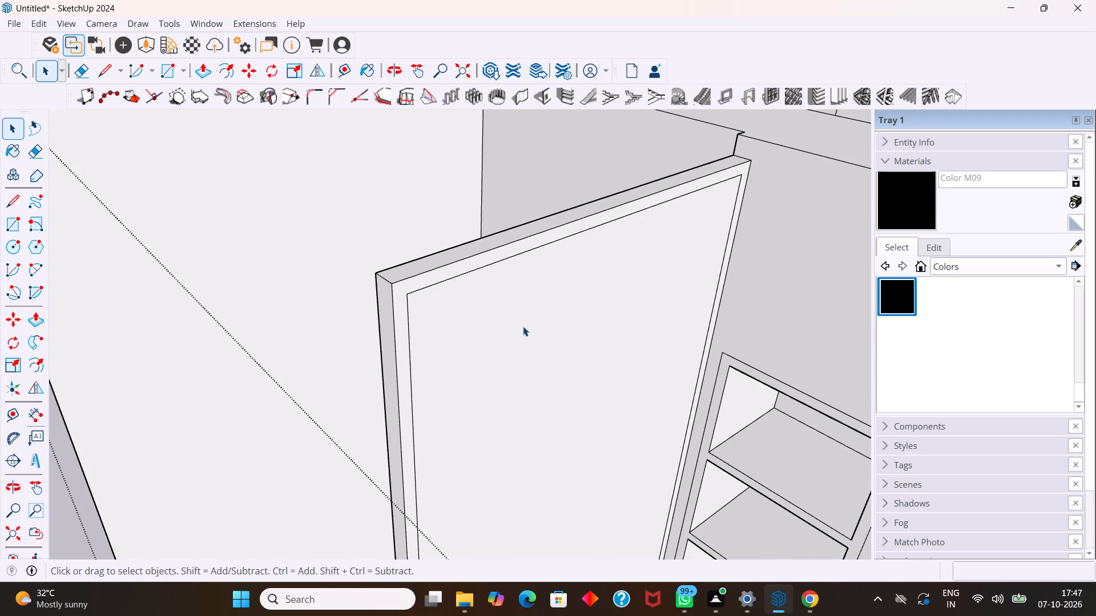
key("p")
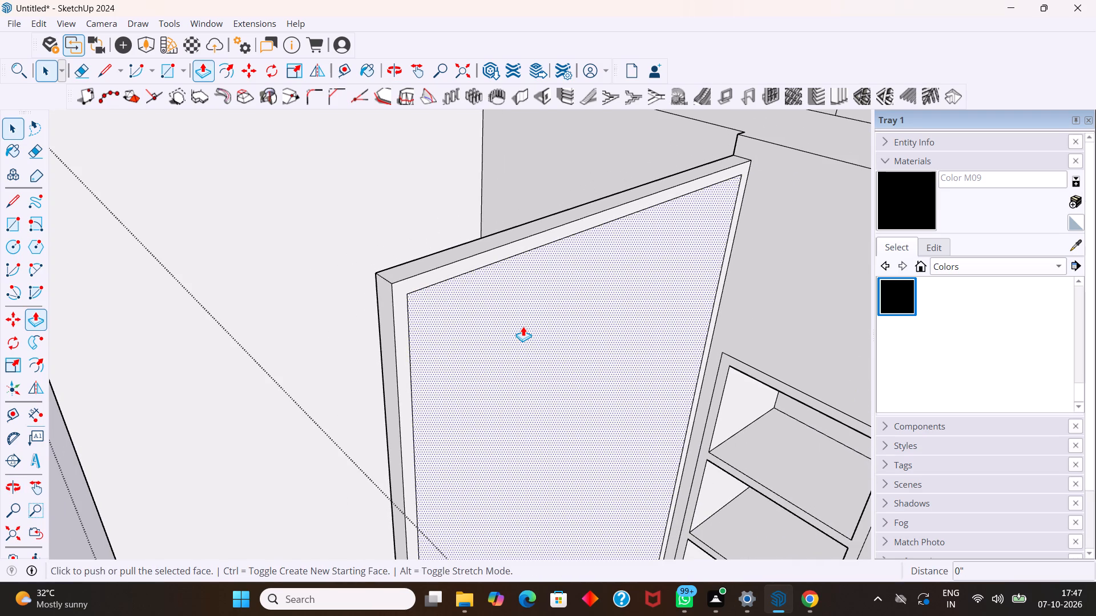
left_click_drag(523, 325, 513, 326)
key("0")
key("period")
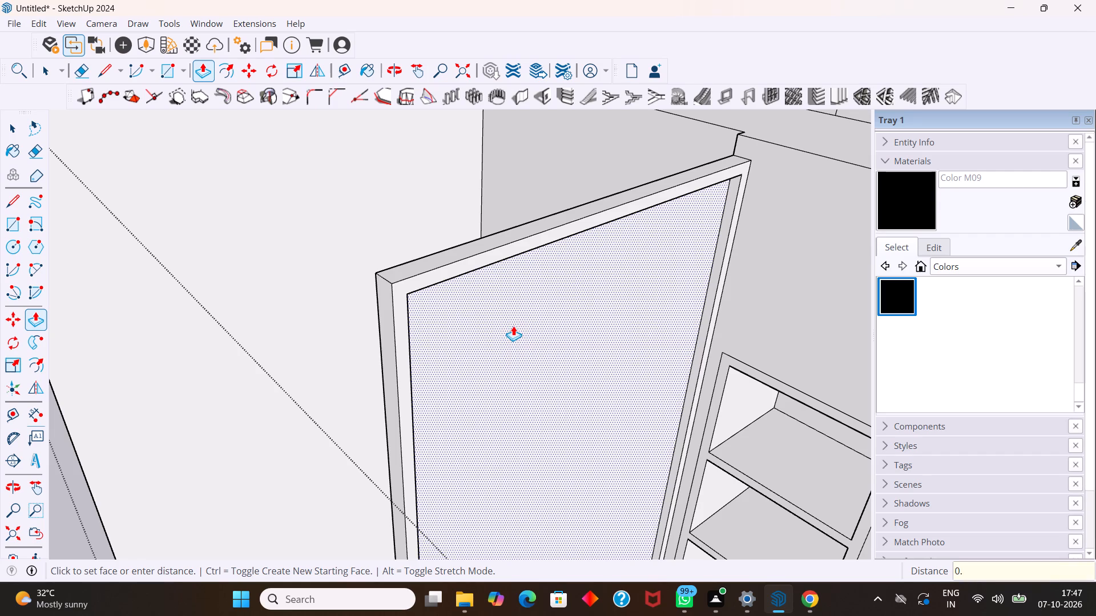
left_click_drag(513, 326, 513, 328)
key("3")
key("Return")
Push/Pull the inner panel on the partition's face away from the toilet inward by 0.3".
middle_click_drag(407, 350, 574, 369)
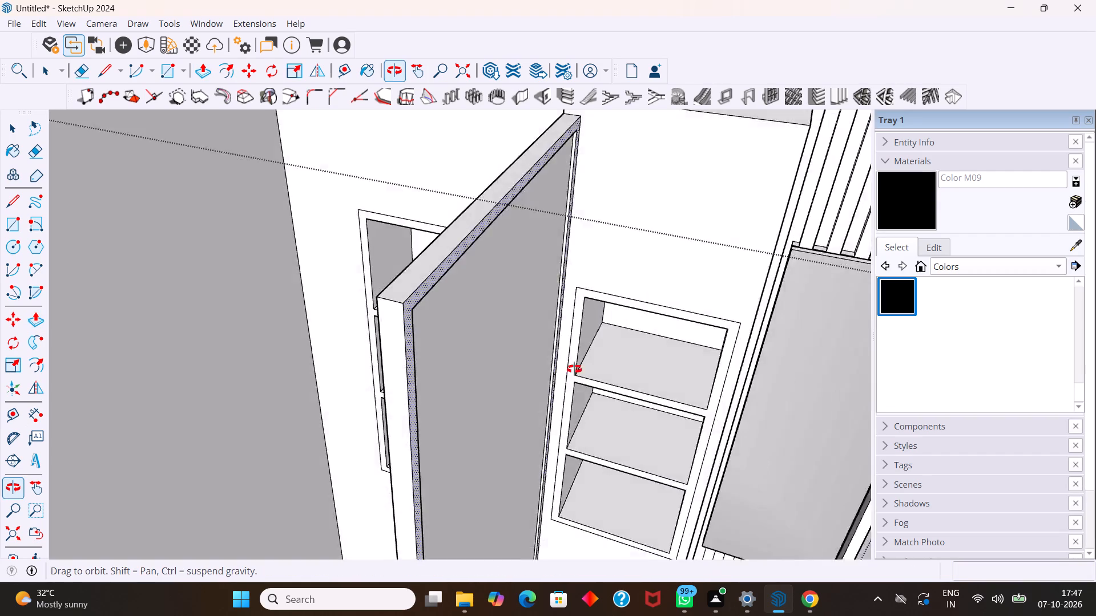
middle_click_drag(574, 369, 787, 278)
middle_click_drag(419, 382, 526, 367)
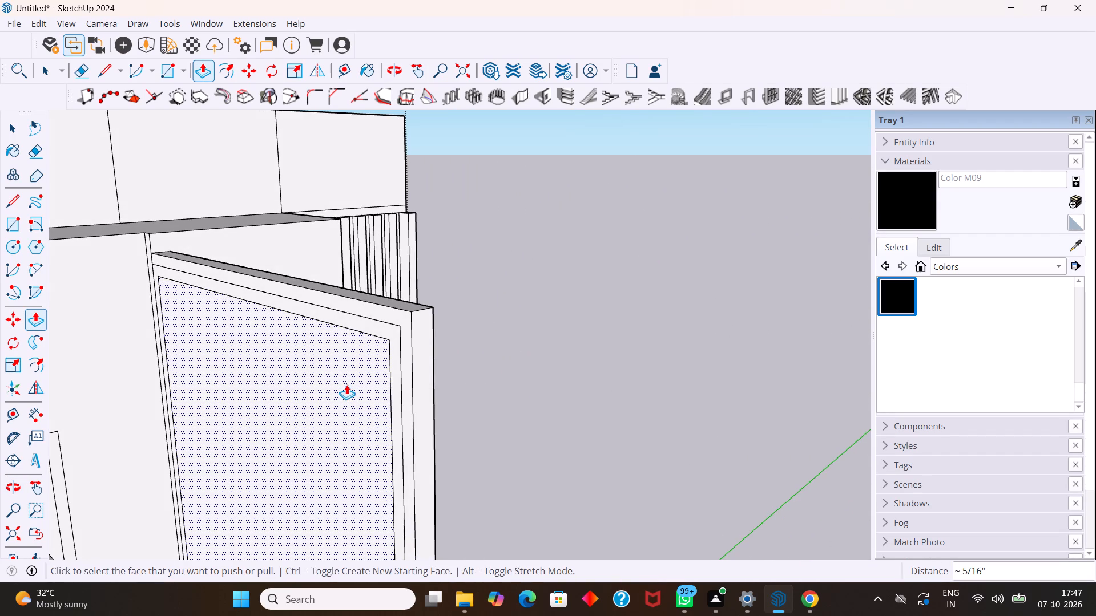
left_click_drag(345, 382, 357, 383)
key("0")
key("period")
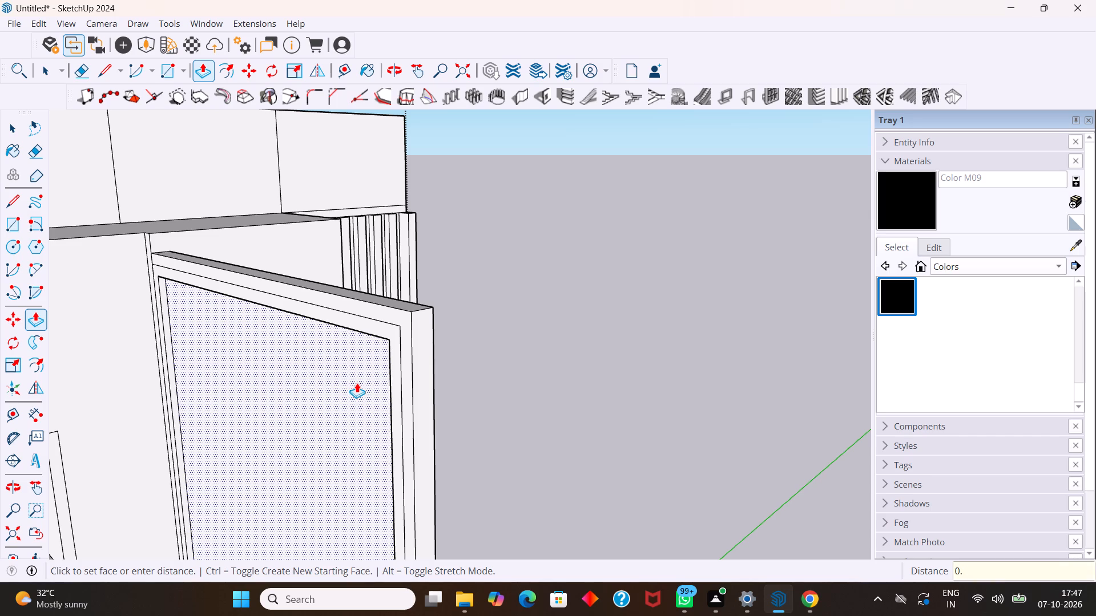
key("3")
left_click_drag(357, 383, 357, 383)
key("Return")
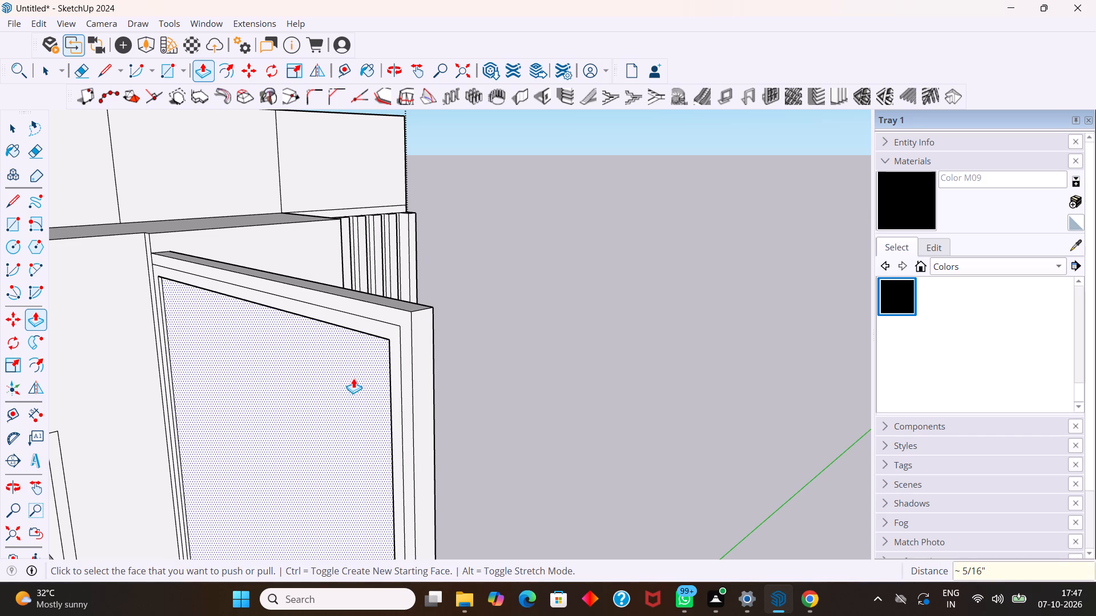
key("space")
Examine the recessed panels and border frames on both faces of the partition, including the edge at the wall.
scroll(158, 301, "up", 13)
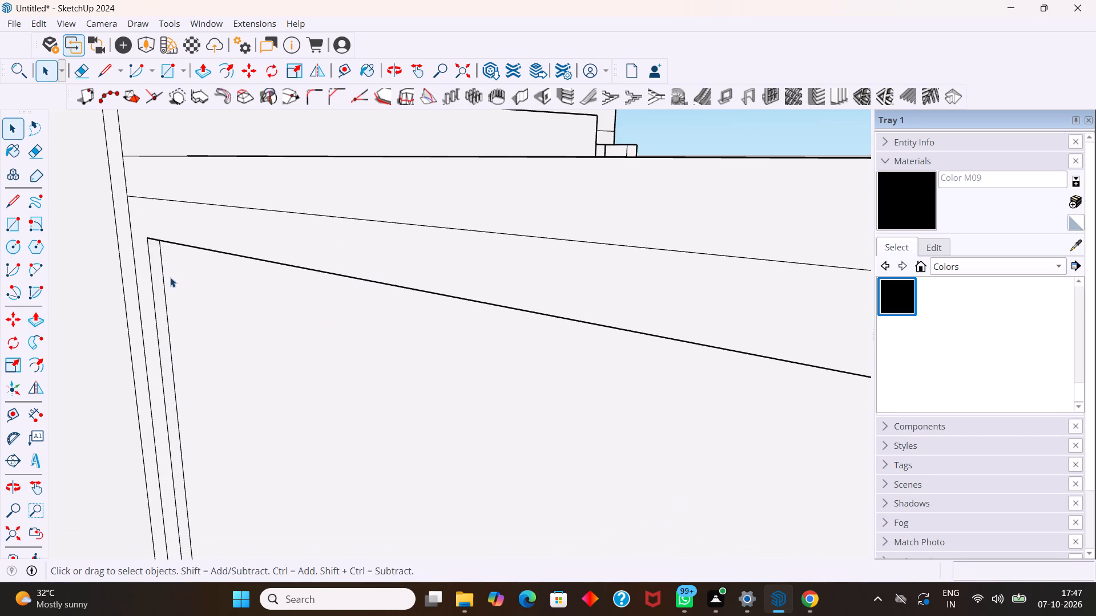
scroll(170, 279, "up", 2)
middle_click_drag(170, 278, 114, 225)
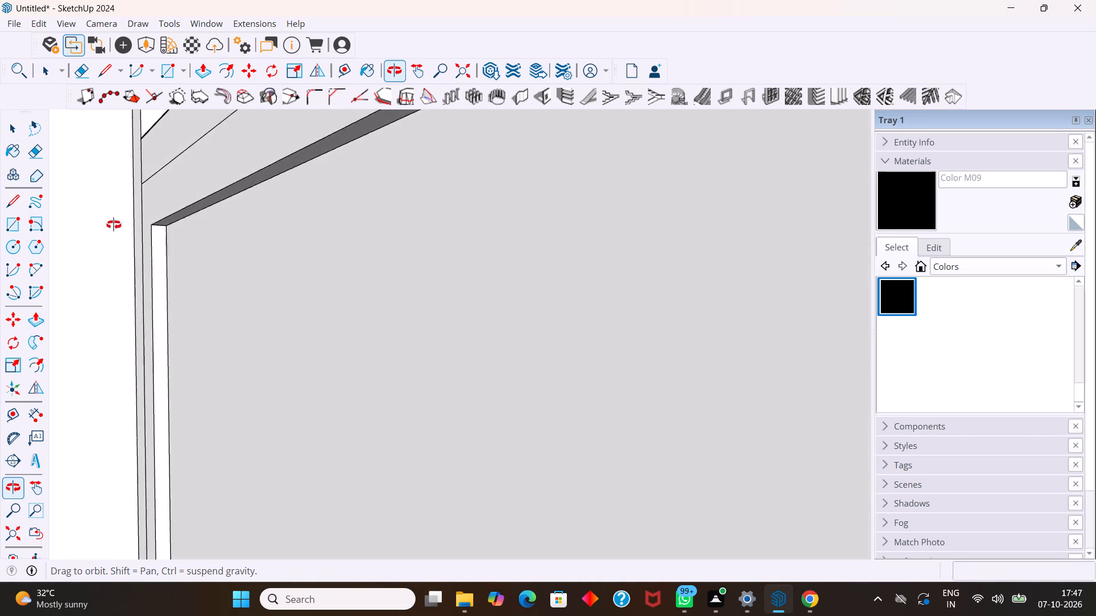
middle_click_drag(114, 225, 108, 275)
scroll(105, 269, "down", 9)
scroll(454, 314, "down", 4)
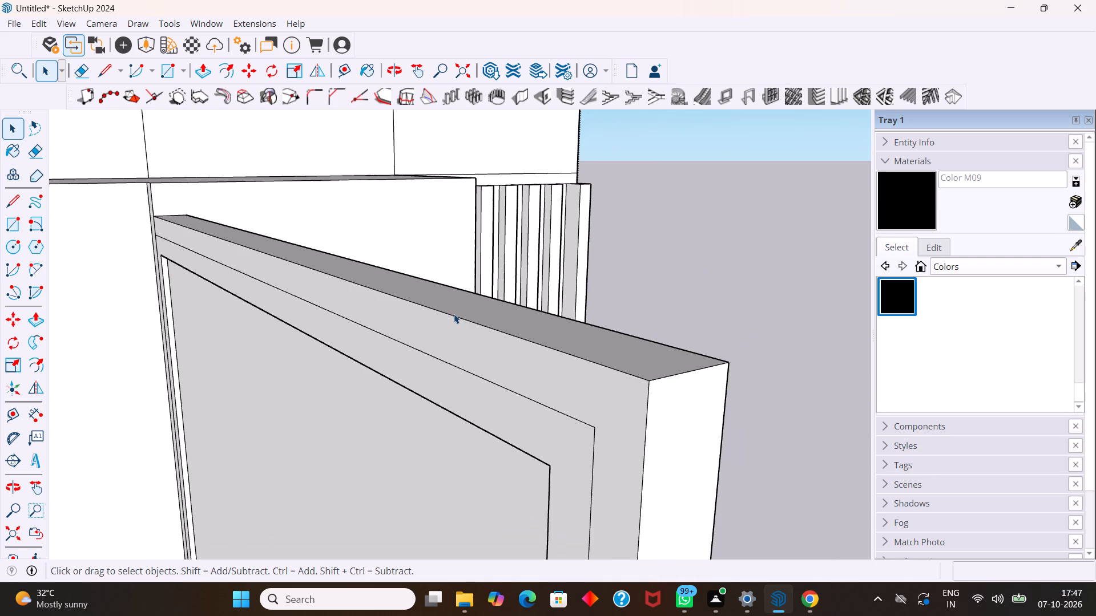
scroll(450, 311, "down", 7)
middle_click_drag(477, 360, 449, 291)
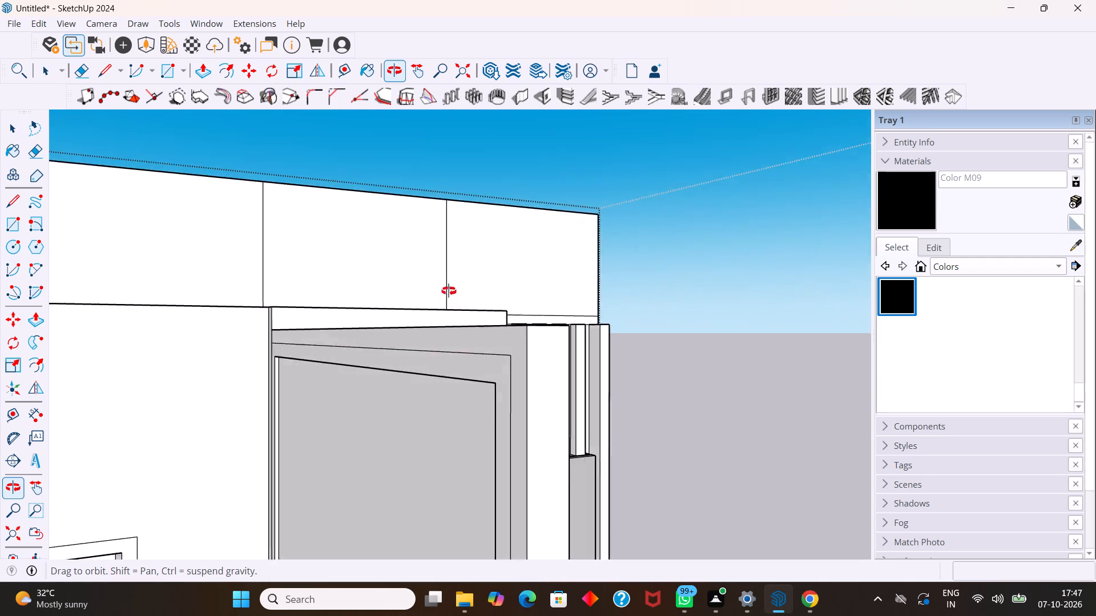
middle_click_drag(449, 291, 518, 306)
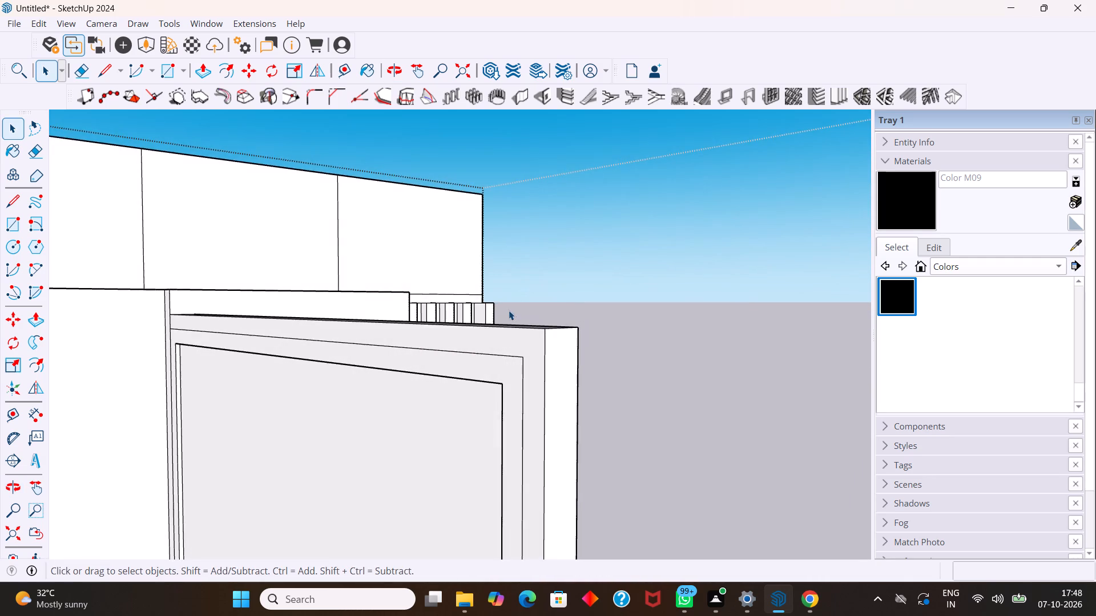
scroll(509, 310, "down", 5)
middle_click_drag(509, 308, 287, 322)
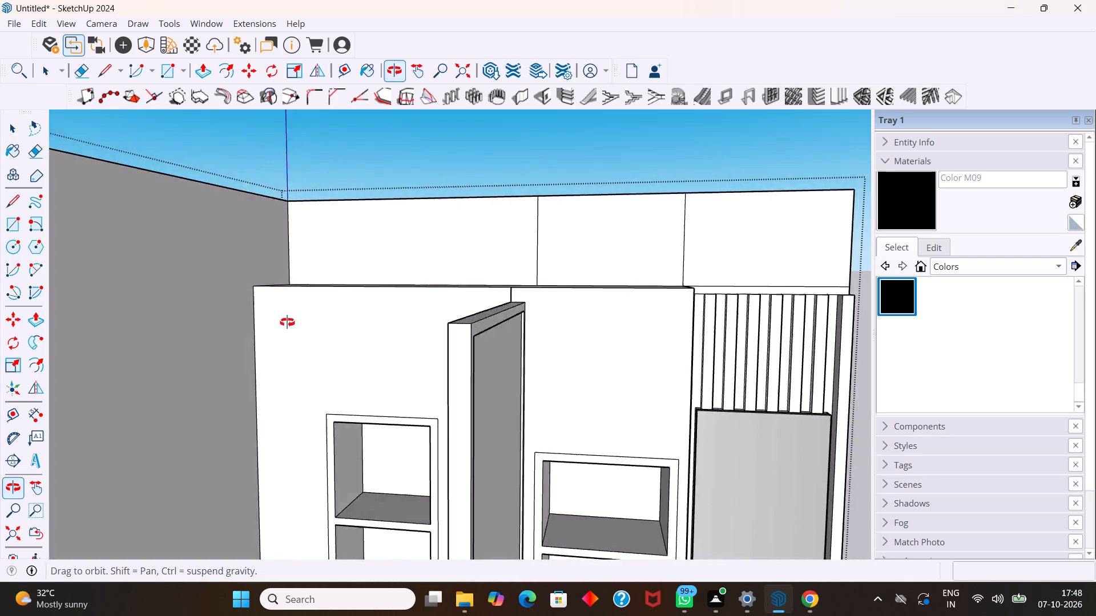
middle_click_drag(287, 322, 441, 339)
Undo the panel recesses and the border offsets on both faces, going back to the plain partition.
key("ctrl+z")
key("ctrl+z")
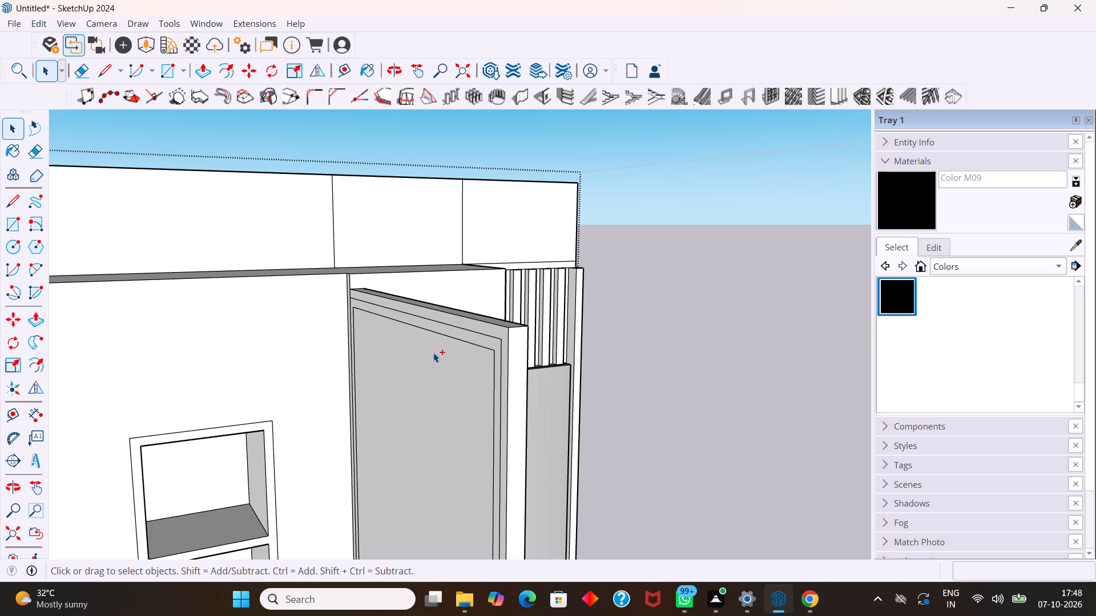
key("ctrl+z")
key("ctrl+z")
middle_click_drag(493, 370, 162, 366, "ctrl")
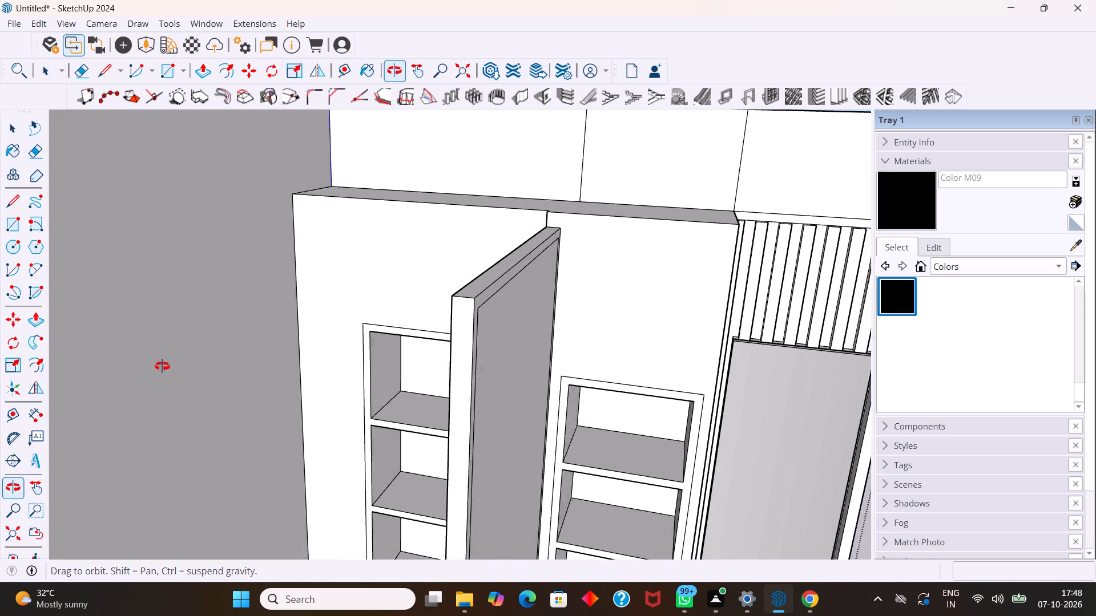
middle_click_drag(162, 366, 159, 365, "ctrl")
key("ctrl+z")
key("ctrl+z")
key("ctrl+z")
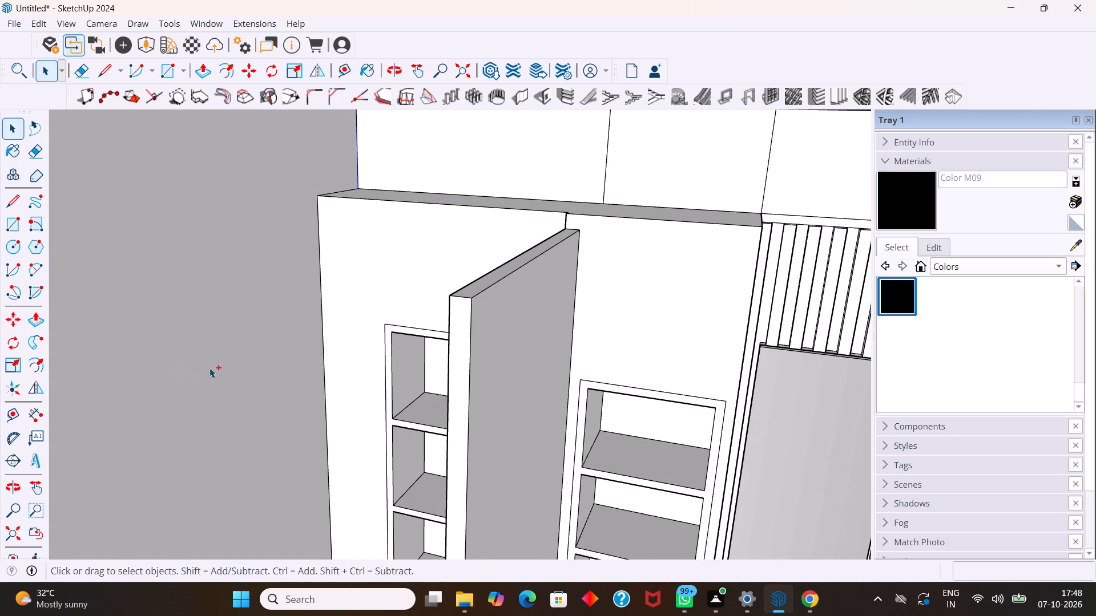
scroll(320, 359, "down", 1)
middle_click_drag(321, 360, 530, 335)
scroll(554, 312, "up", 2)
middle_click_drag(573, 241, 605, 276)
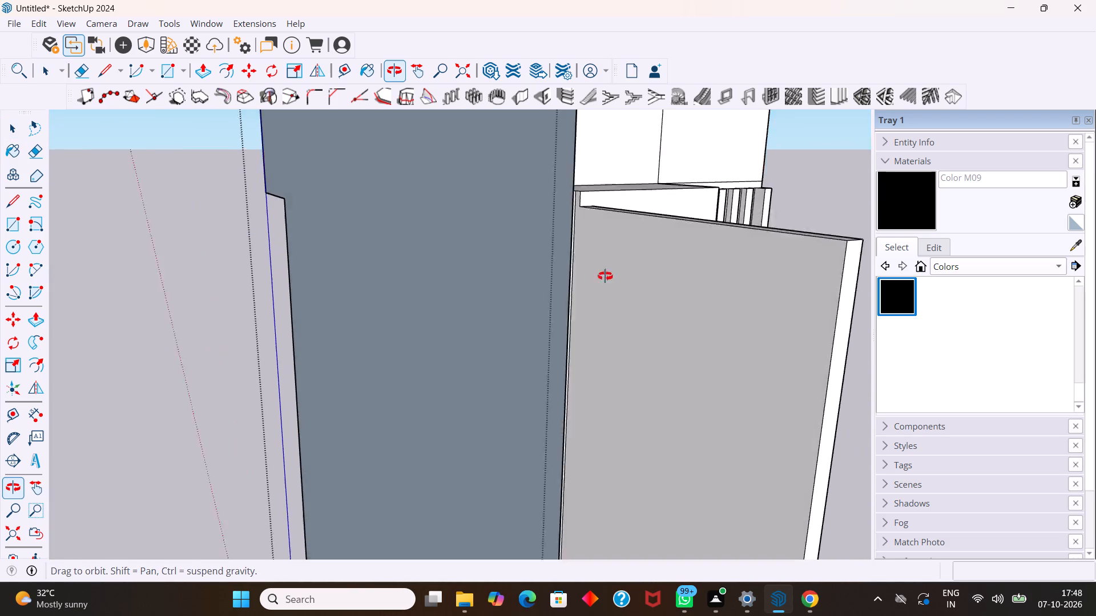
middle_click_drag(605, 276, 576, 359)
middle_click_drag(593, 318, 482, 332)
scroll(482, 333, "up", 1)
key("ctrl+z")
key("ctrl+z")
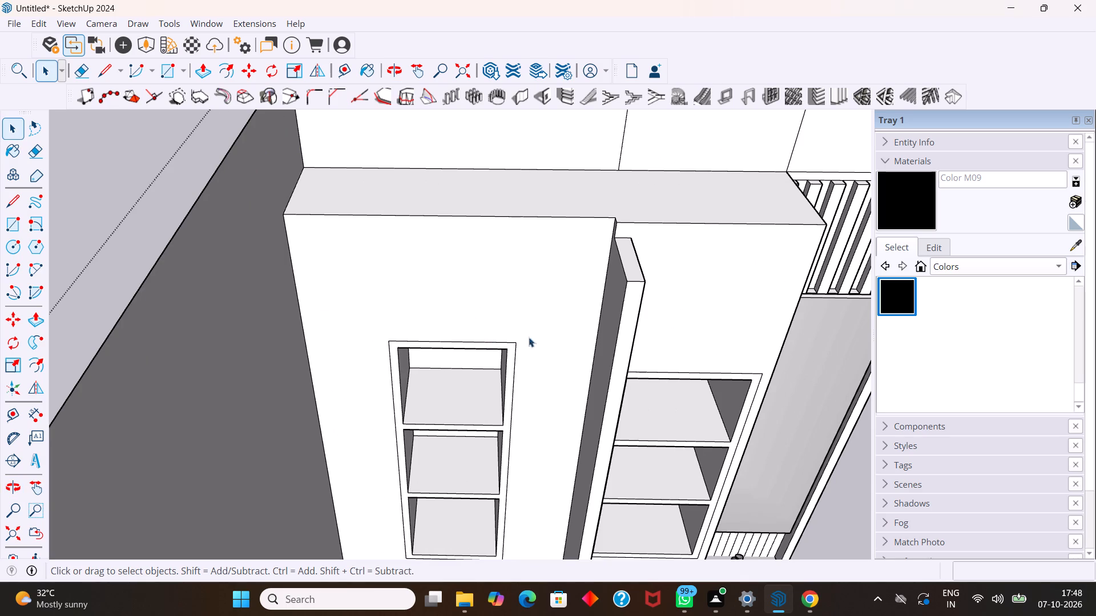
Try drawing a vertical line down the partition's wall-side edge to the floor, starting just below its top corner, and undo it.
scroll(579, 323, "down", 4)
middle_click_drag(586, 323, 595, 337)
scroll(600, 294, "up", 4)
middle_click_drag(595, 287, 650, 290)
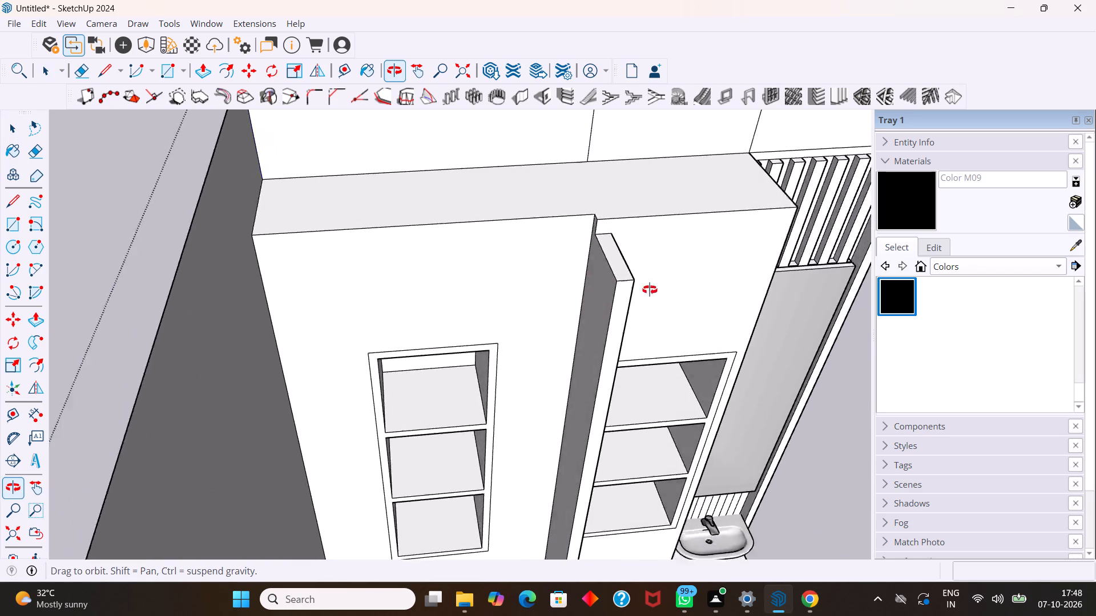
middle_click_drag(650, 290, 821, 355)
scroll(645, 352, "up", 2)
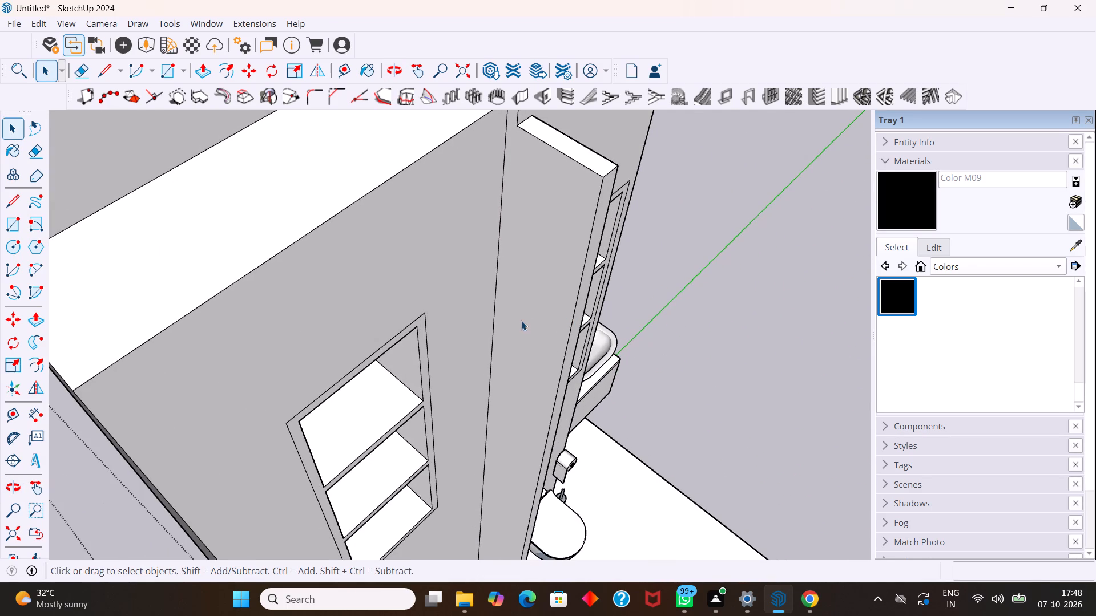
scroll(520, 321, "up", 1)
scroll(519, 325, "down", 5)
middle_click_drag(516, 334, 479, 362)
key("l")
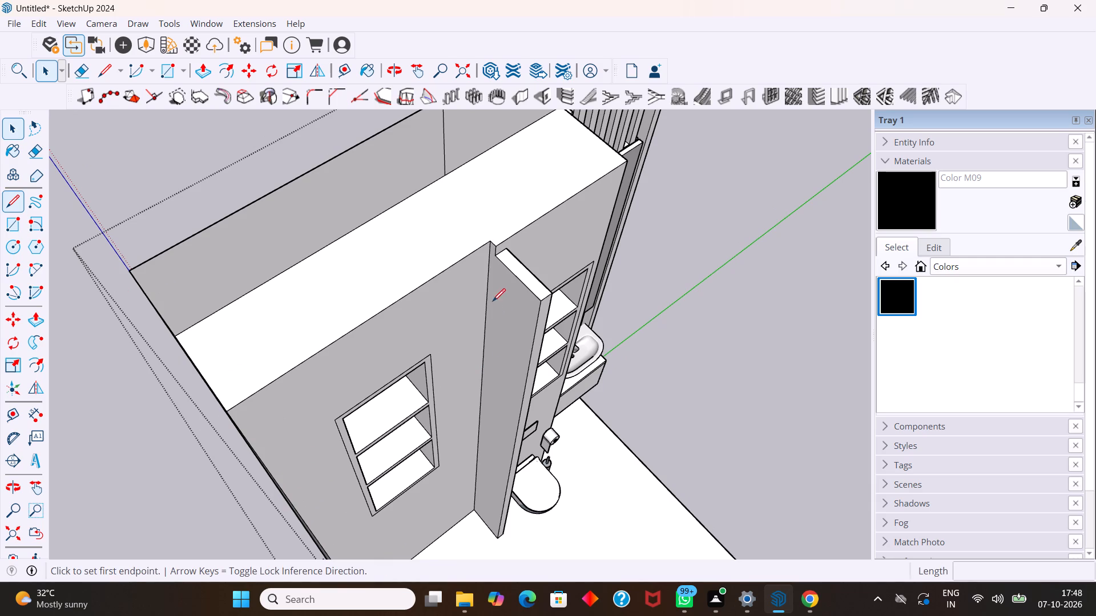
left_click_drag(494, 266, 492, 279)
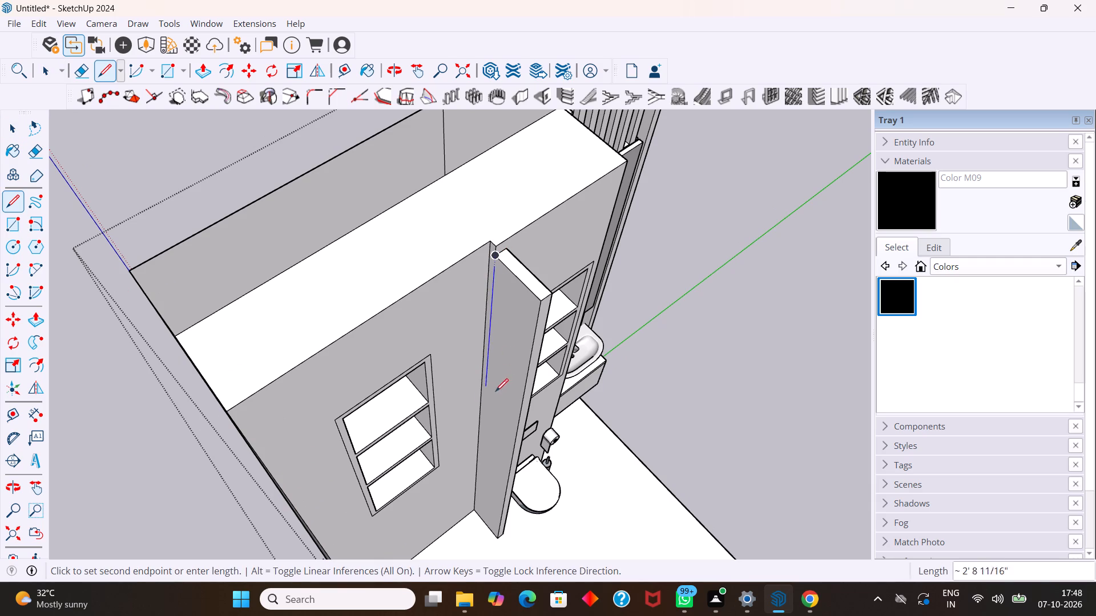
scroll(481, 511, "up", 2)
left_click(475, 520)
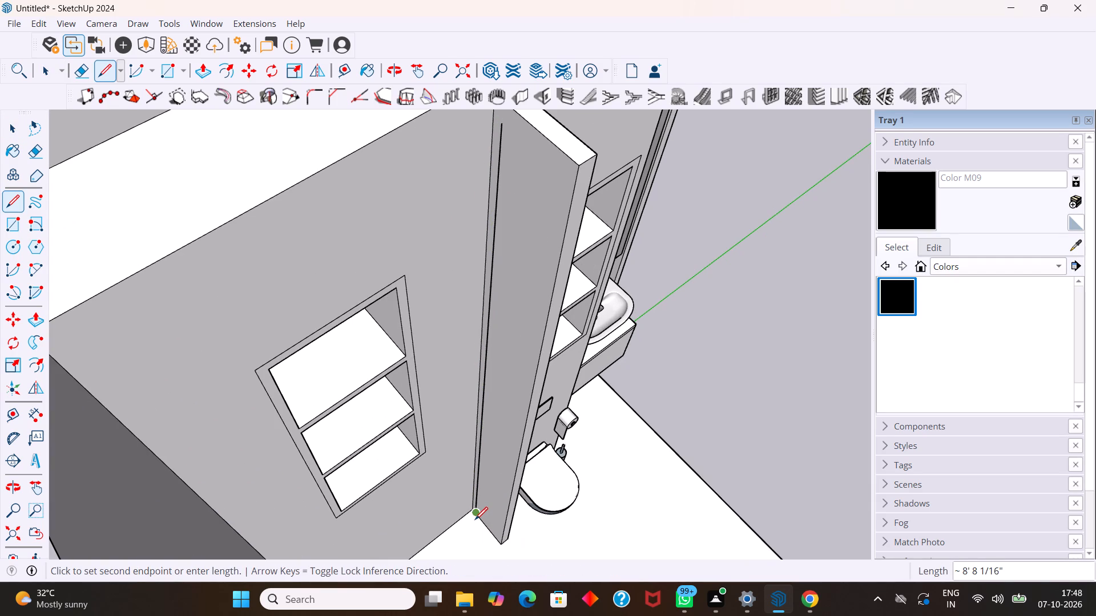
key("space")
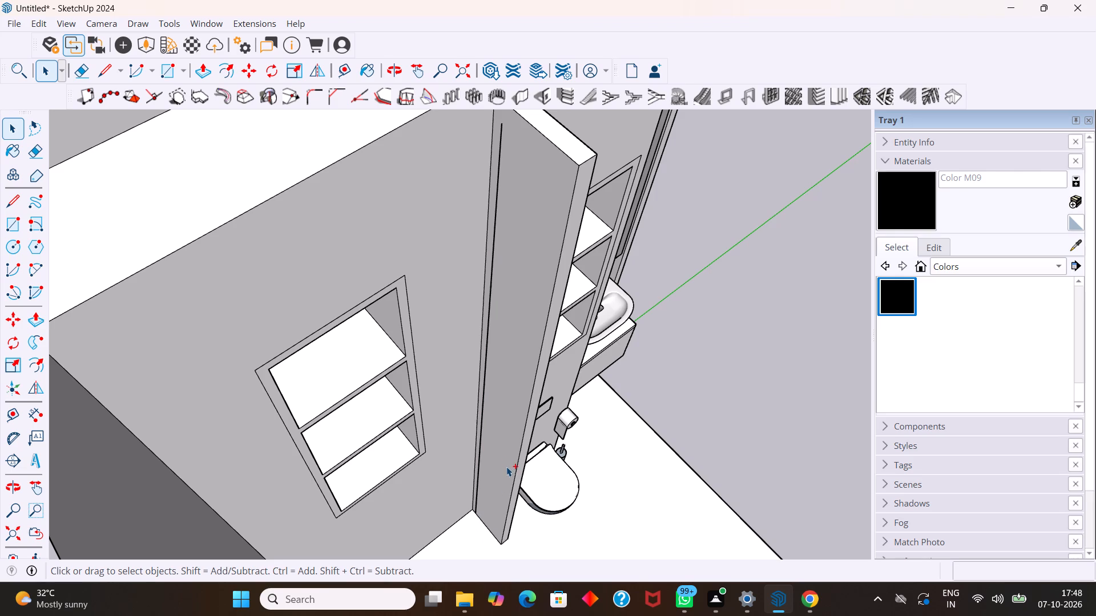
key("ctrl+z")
Draw a vertical line about 9' 4" long from the partition's top wall-side corner down to its base.
scroll(511, 455, "down", 4)
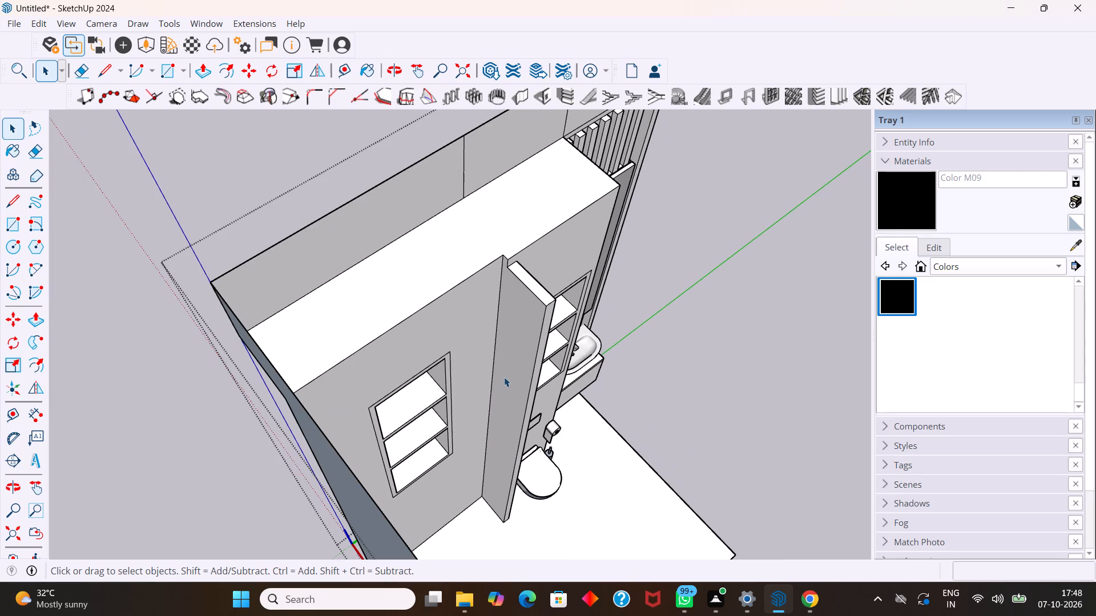
middle_click_drag(497, 376, 330, 330)
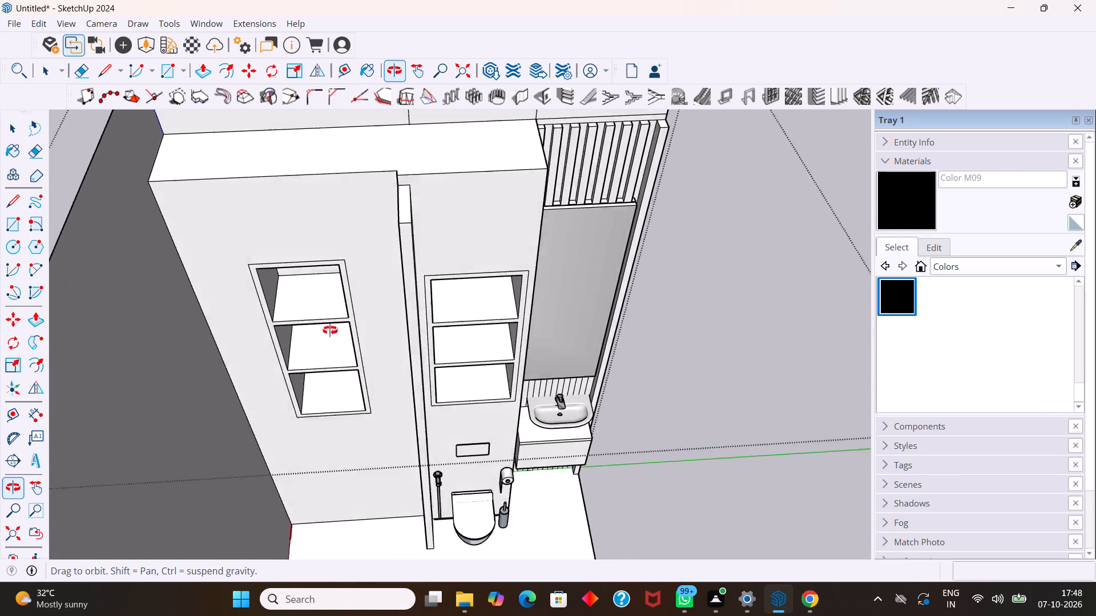
middle_click_drag(330, 330, 429, 345)
scroll(446, 325, "up", 1)
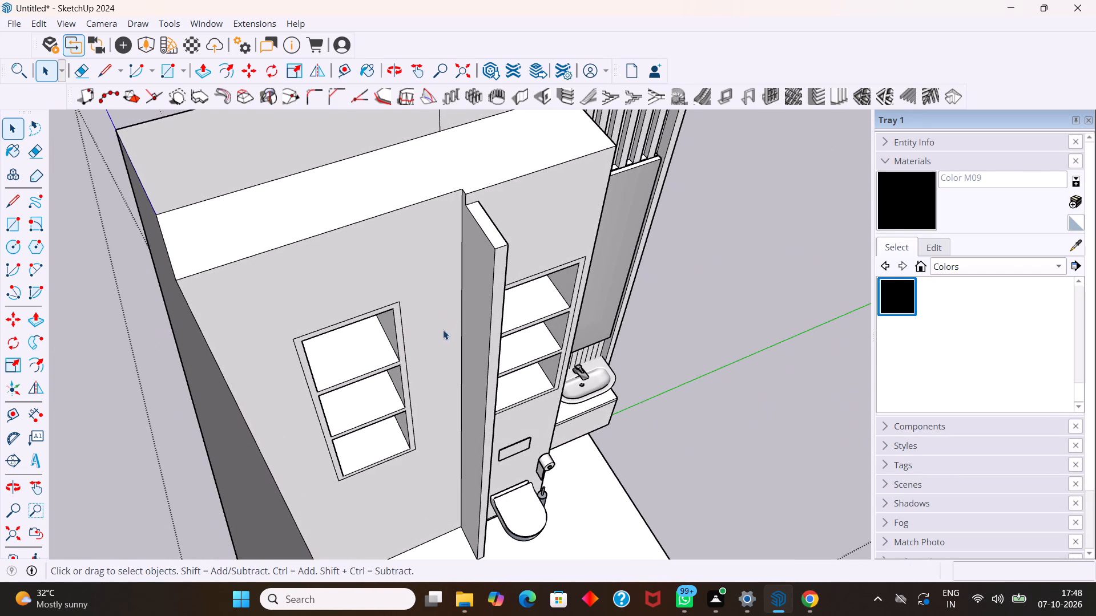
key("l")
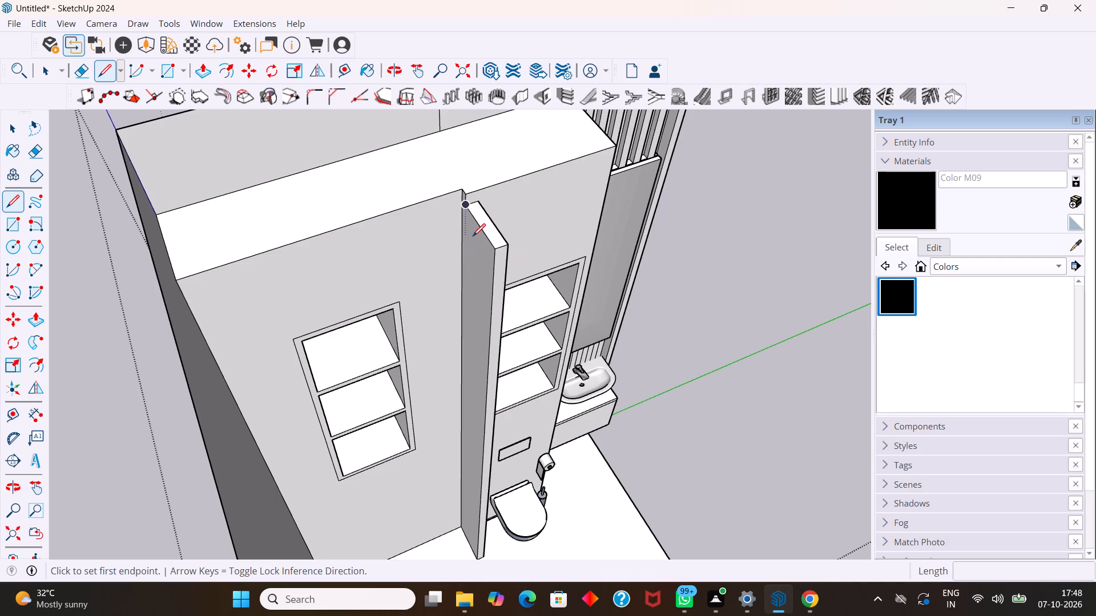
left_click(467, 204)
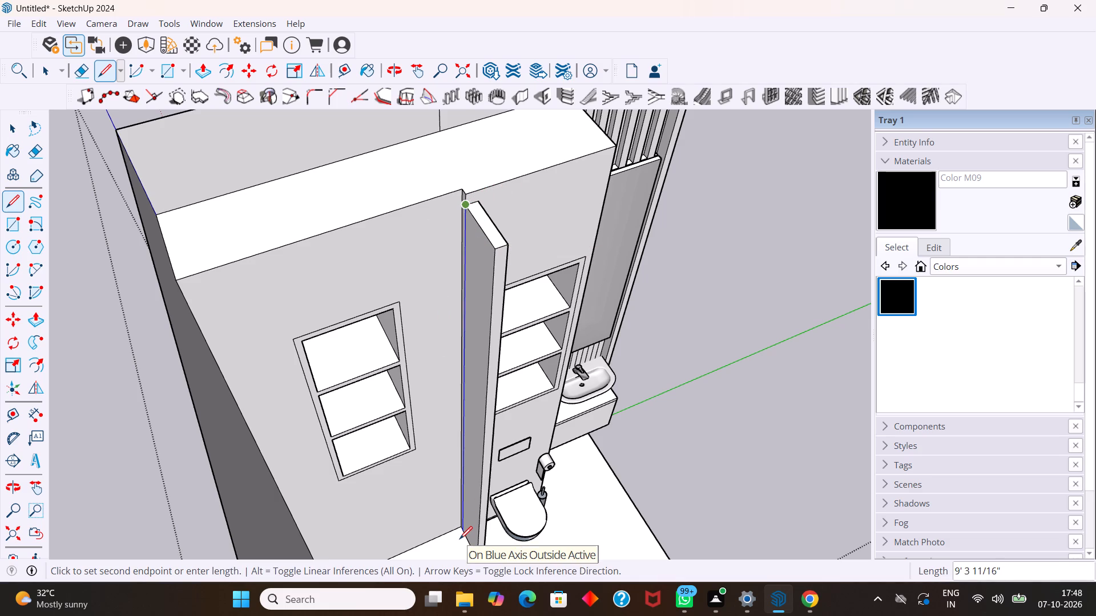
left_click(460, 539)
key("space")
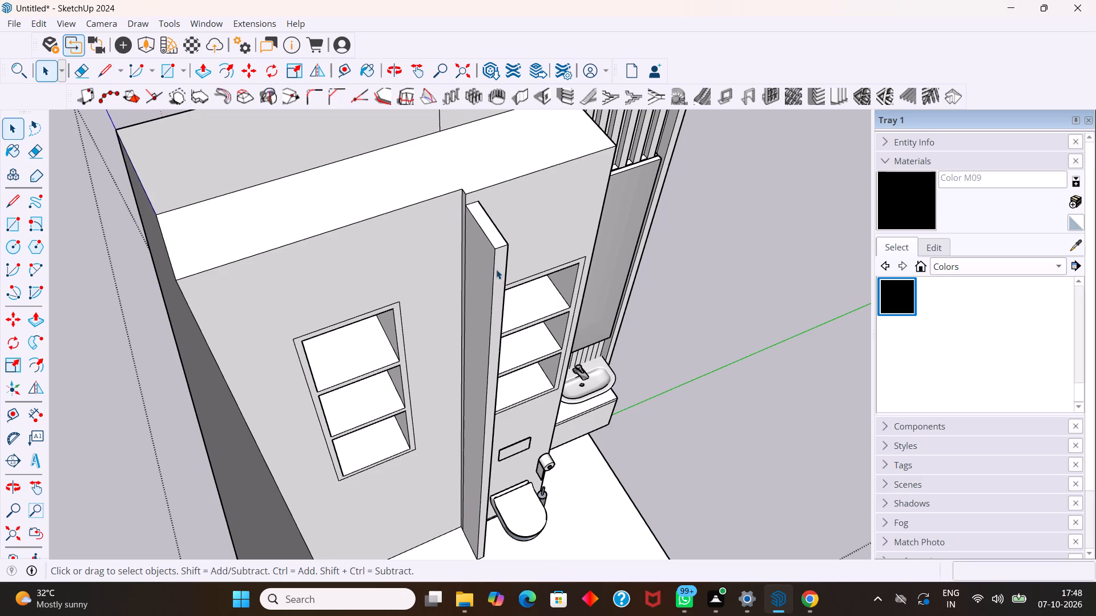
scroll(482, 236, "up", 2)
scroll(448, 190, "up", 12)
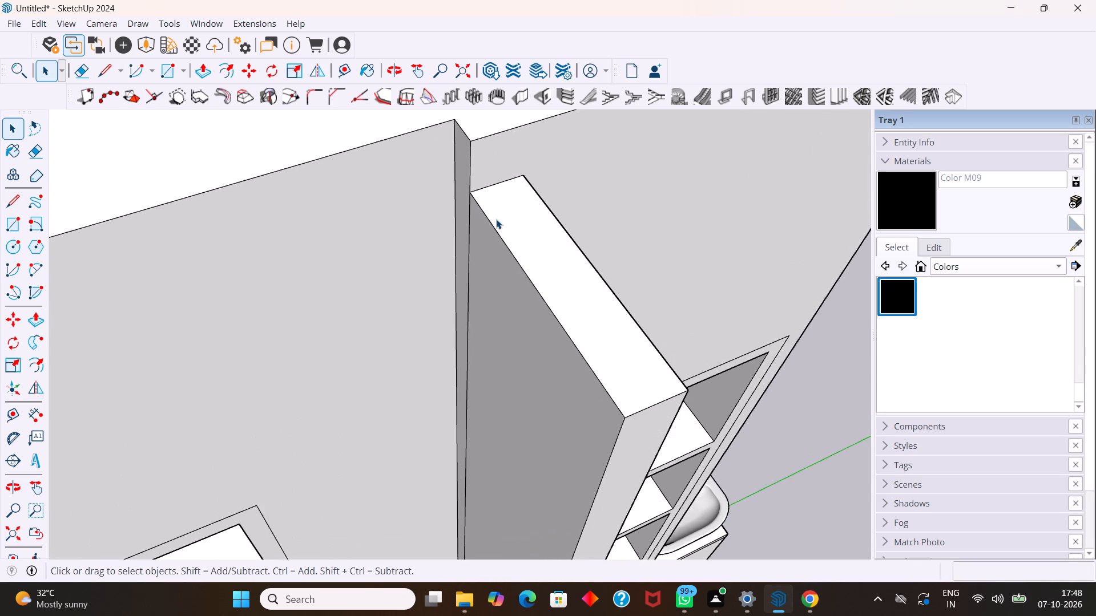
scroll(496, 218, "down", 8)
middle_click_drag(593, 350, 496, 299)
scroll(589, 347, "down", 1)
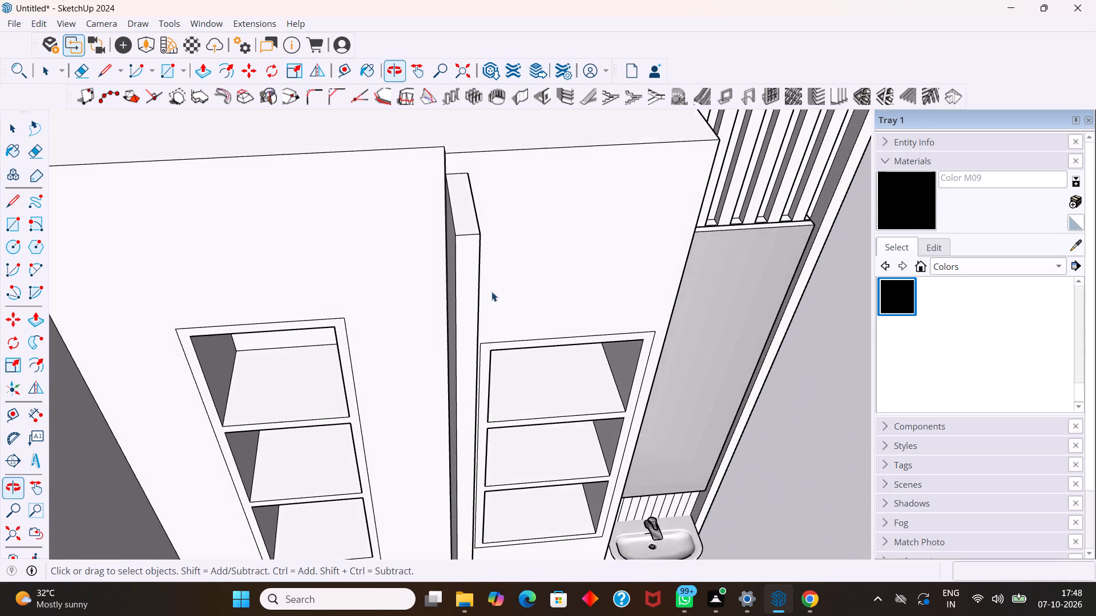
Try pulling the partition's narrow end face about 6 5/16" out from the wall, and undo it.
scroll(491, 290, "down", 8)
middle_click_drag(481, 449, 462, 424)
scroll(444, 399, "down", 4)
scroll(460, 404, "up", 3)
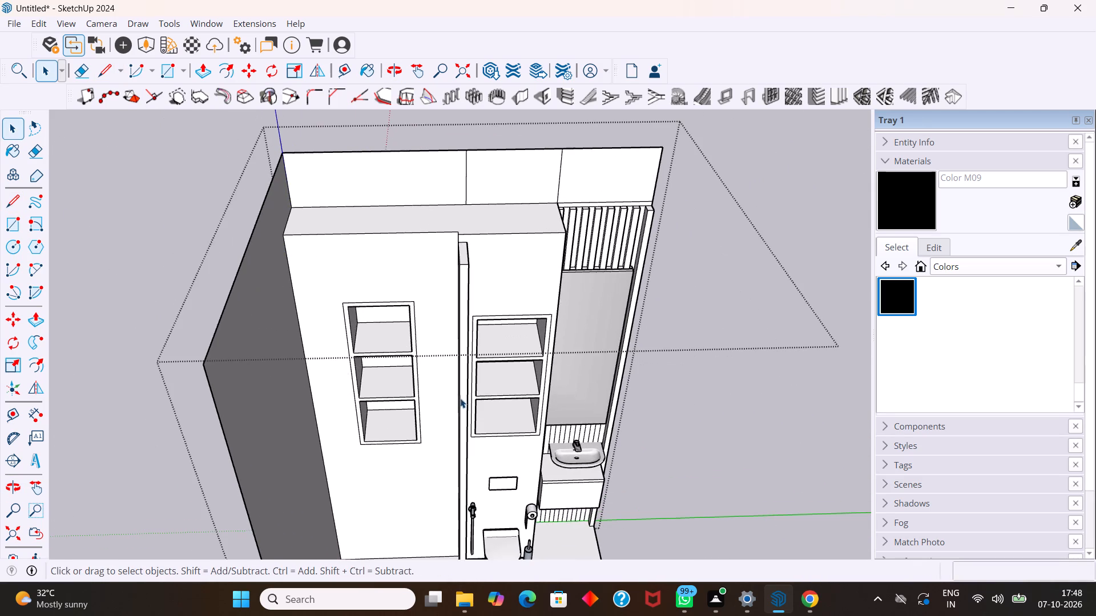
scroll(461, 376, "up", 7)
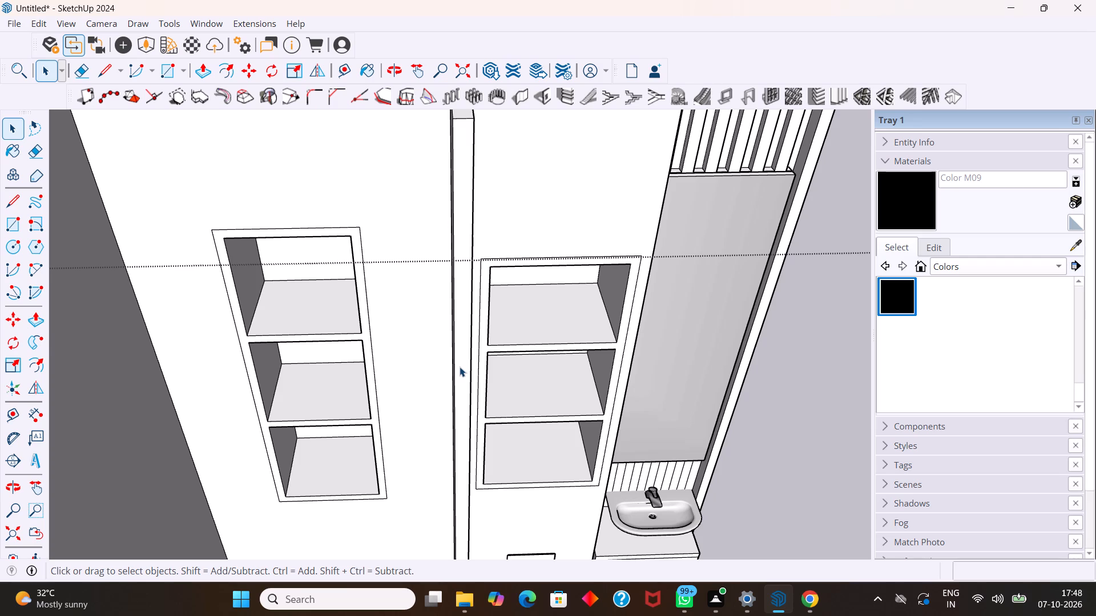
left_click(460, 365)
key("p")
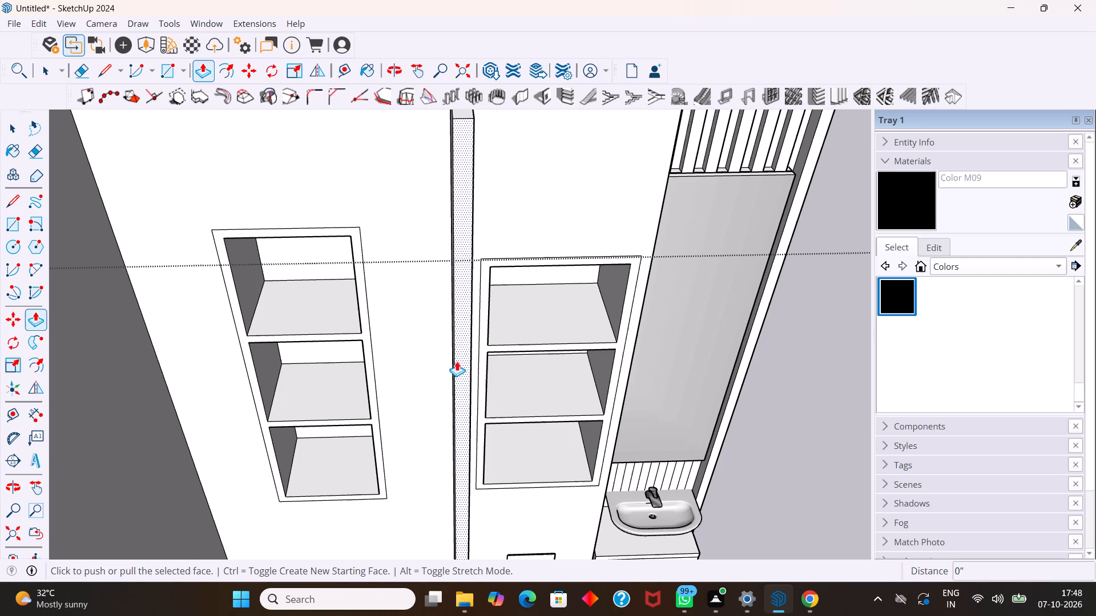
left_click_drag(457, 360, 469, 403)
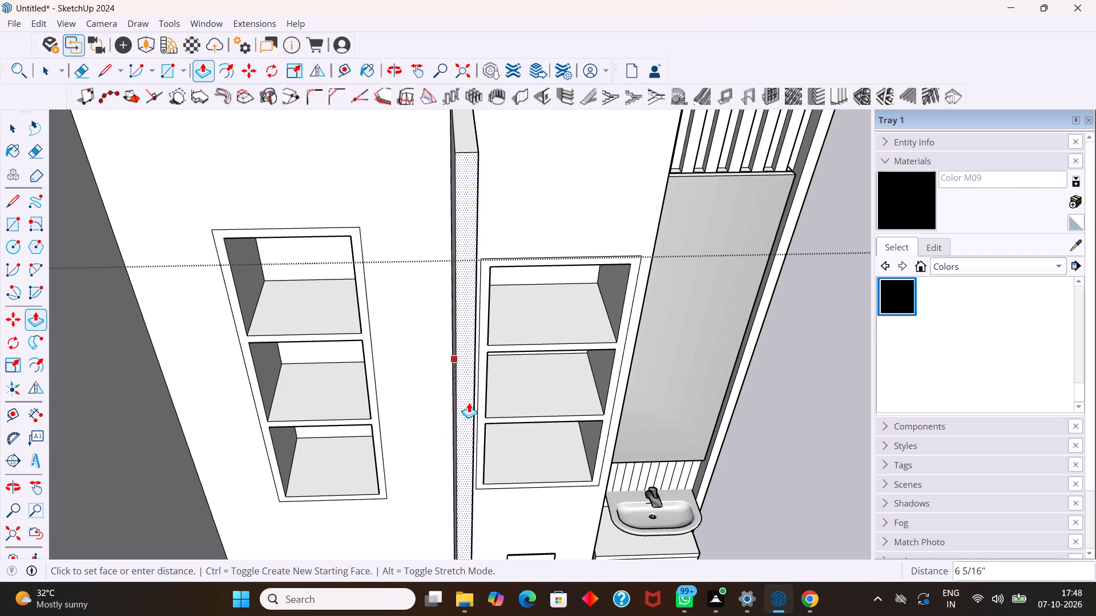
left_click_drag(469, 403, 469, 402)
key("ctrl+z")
Pull the partition's narrow end face out from the wall into the room with Push/Pull.
scroll(474, 384, "down", 5)
middle_click_drag(474, 375, 220, 302)
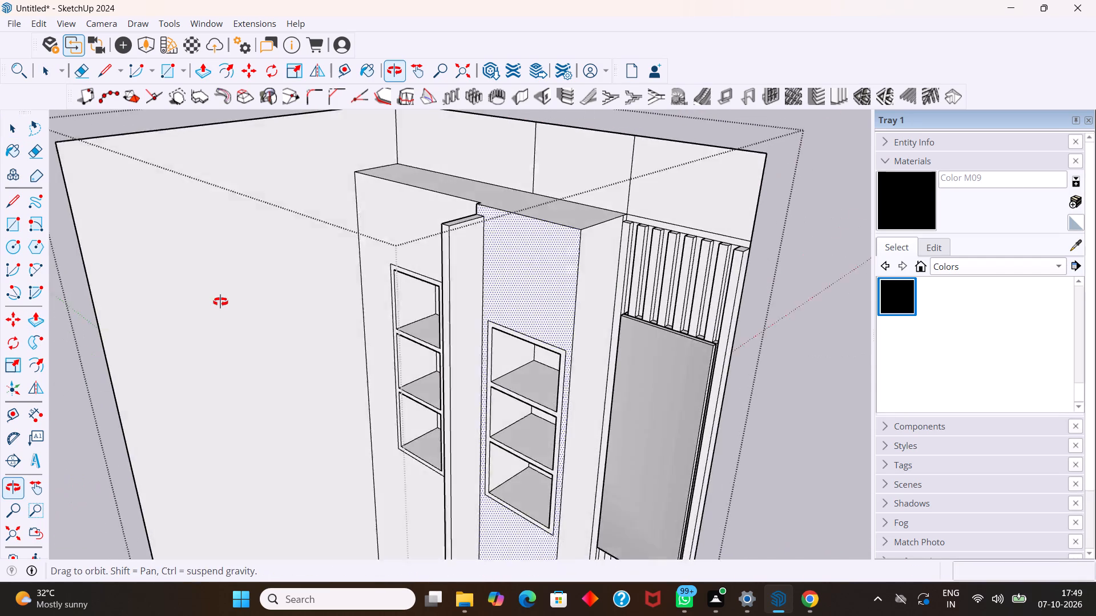
middle_click_drag(220, 302, 219, 301)
middle_click_drag(329, 321, 371, 335)
scroll(377, 328, "up", 6)
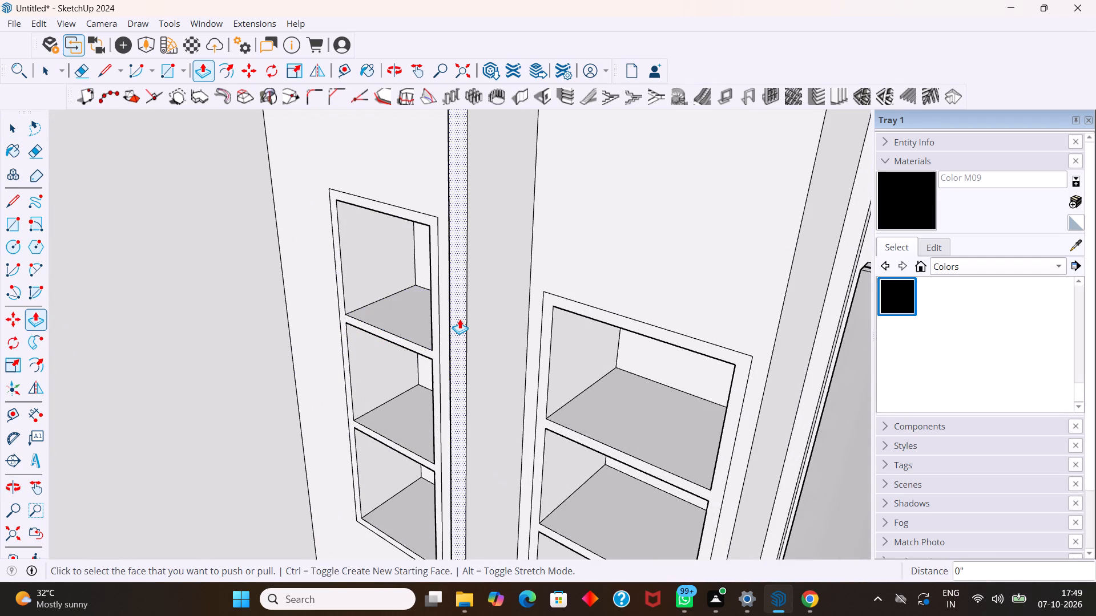
left_click_drag(460, 319, 241, 388)
key("space")
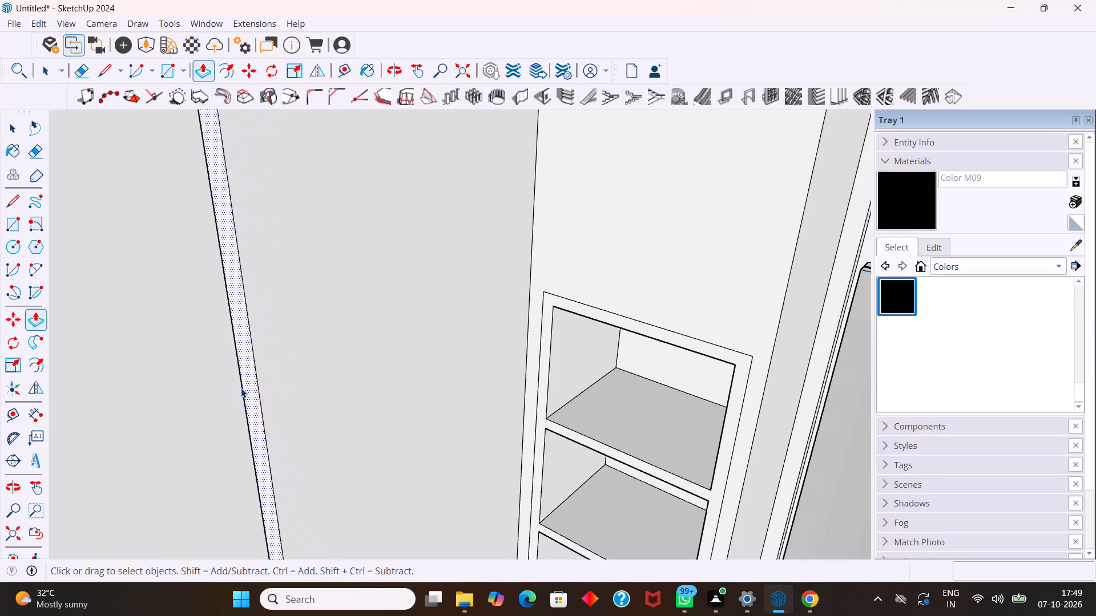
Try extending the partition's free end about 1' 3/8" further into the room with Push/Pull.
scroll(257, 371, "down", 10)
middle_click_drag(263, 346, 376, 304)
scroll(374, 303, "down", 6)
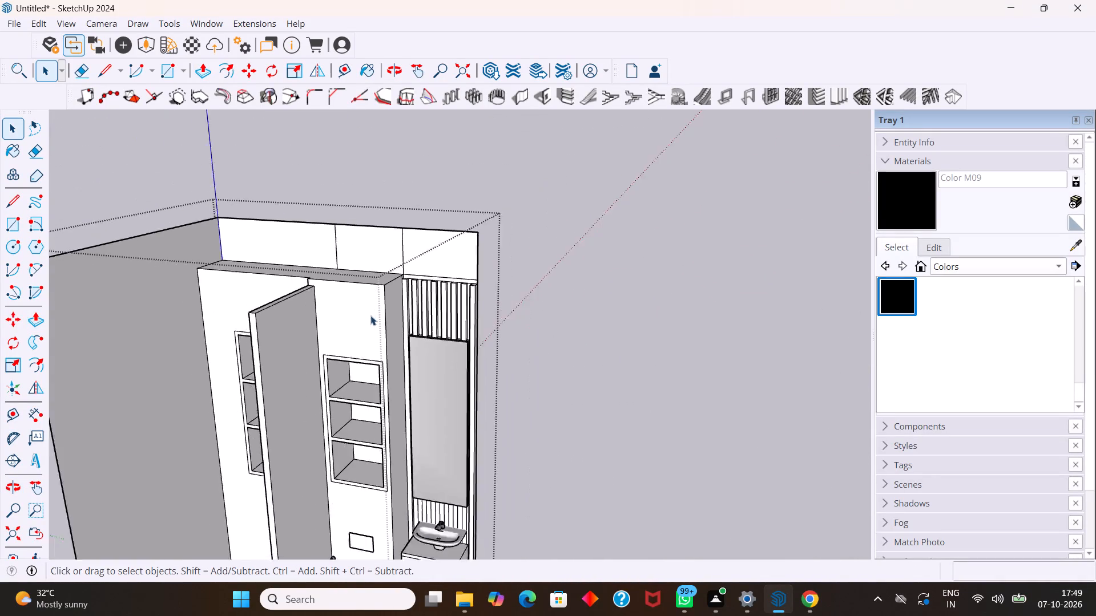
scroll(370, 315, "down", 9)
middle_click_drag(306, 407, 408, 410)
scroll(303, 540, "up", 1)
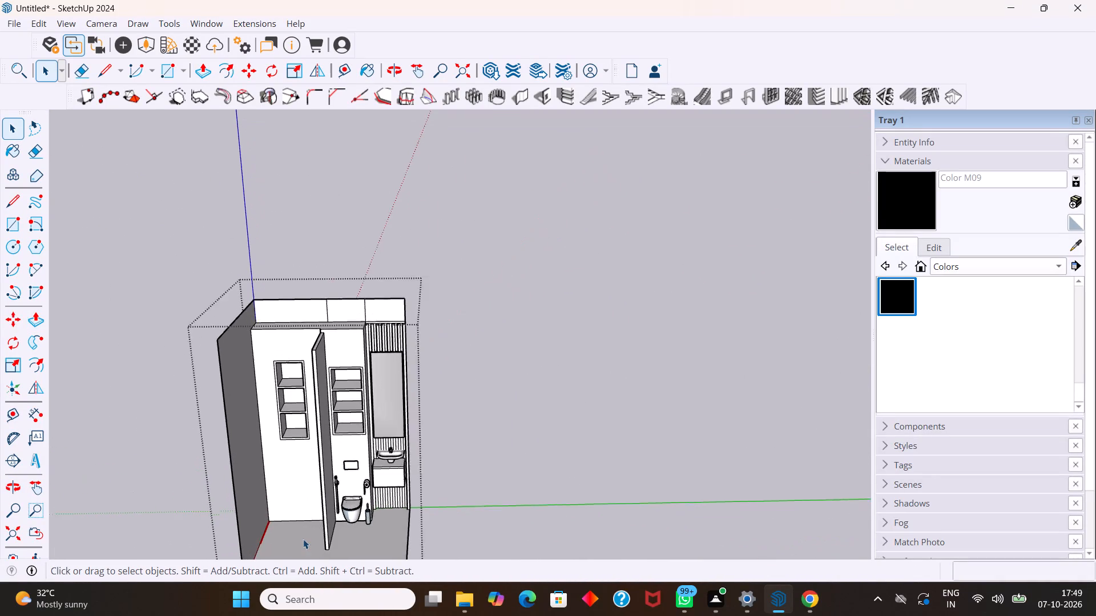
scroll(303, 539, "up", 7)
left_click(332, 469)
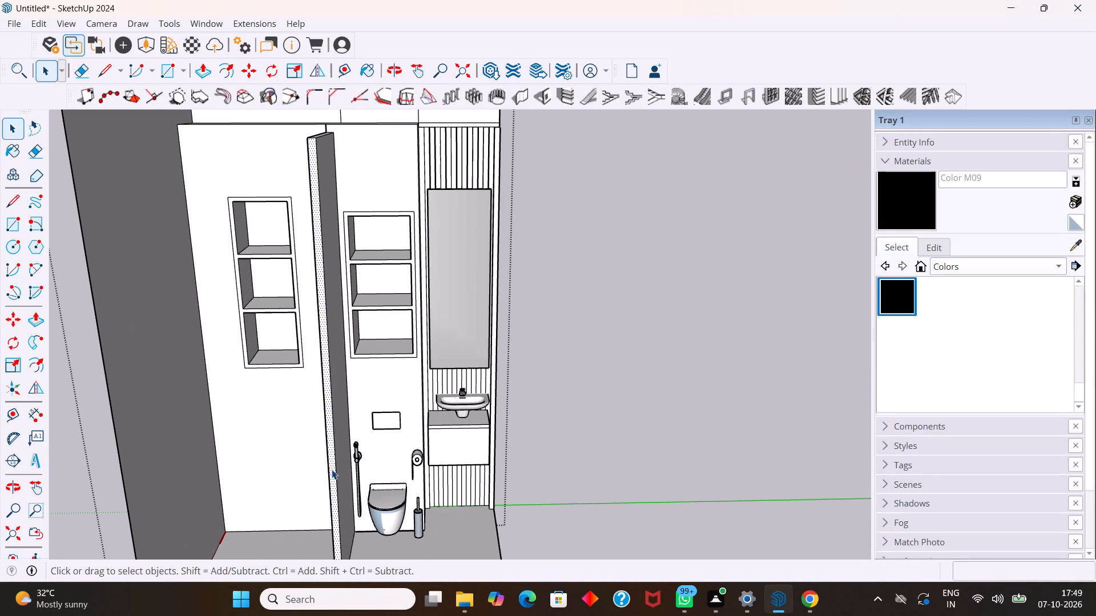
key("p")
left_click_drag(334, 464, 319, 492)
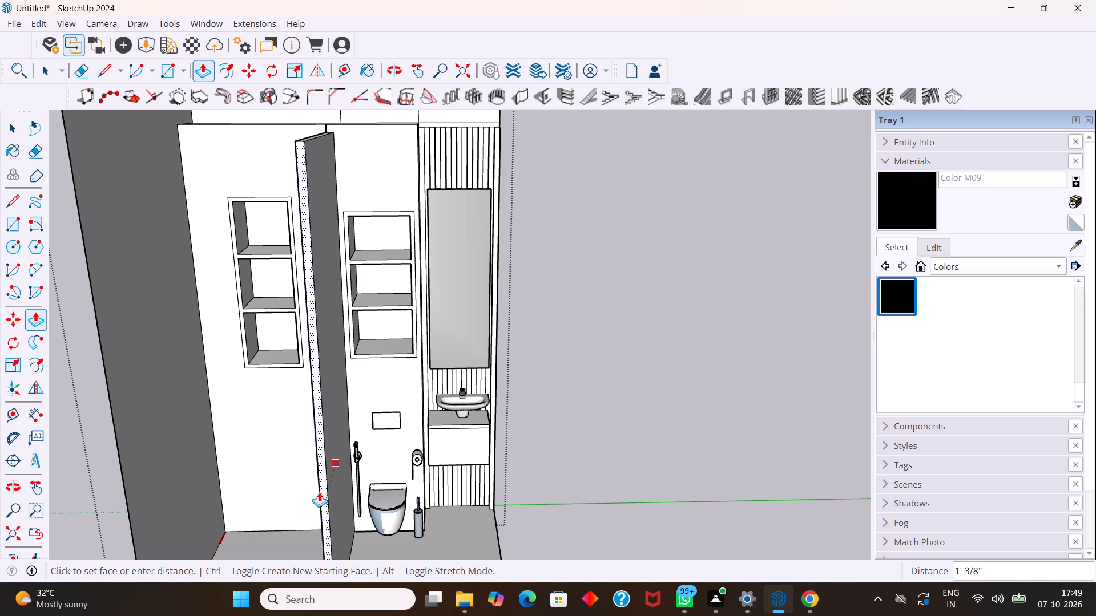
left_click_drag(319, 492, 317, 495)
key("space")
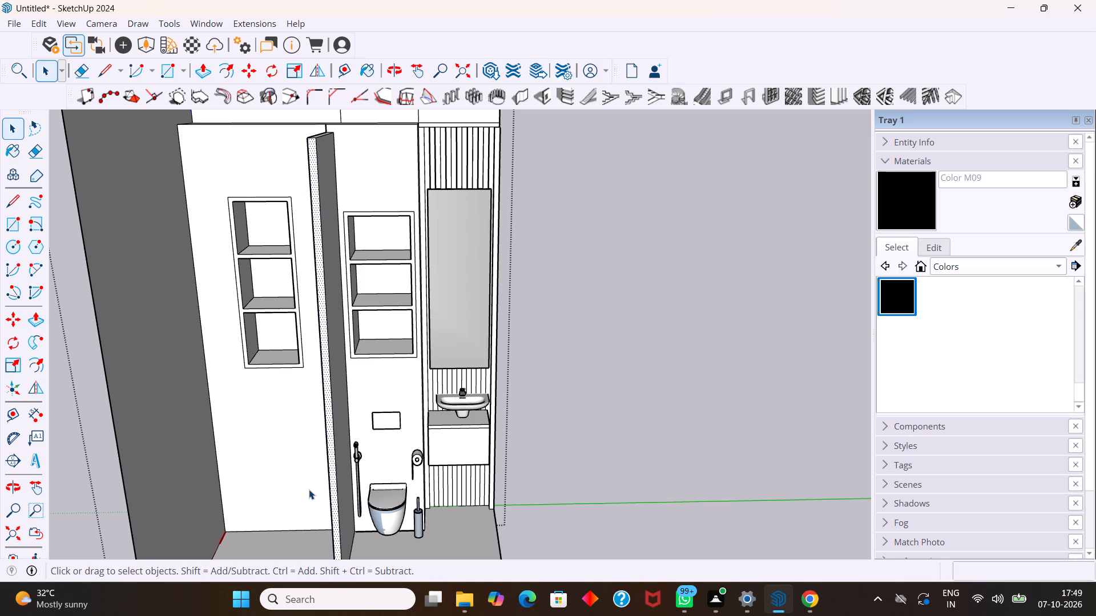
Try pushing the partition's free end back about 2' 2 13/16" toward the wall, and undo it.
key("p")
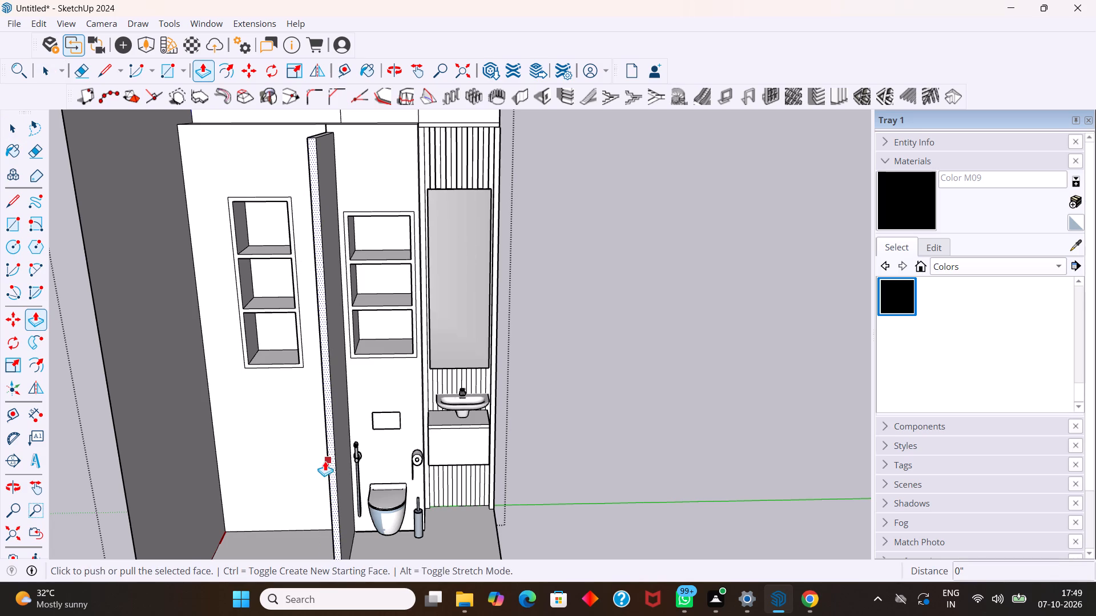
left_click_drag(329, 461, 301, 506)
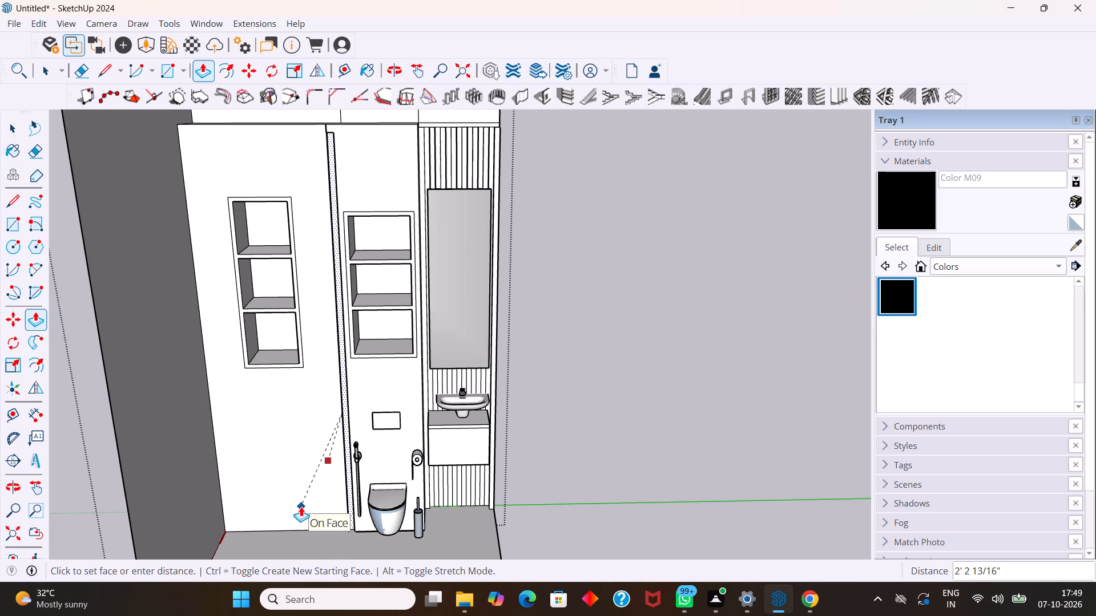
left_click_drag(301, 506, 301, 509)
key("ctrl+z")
Extend the partition's free end further beyond the toilet toward the front edge of the floor with Push/Pull.
middle_click_drag(354, 466, 231, 458)
scroll(224, 457, "up", 3)
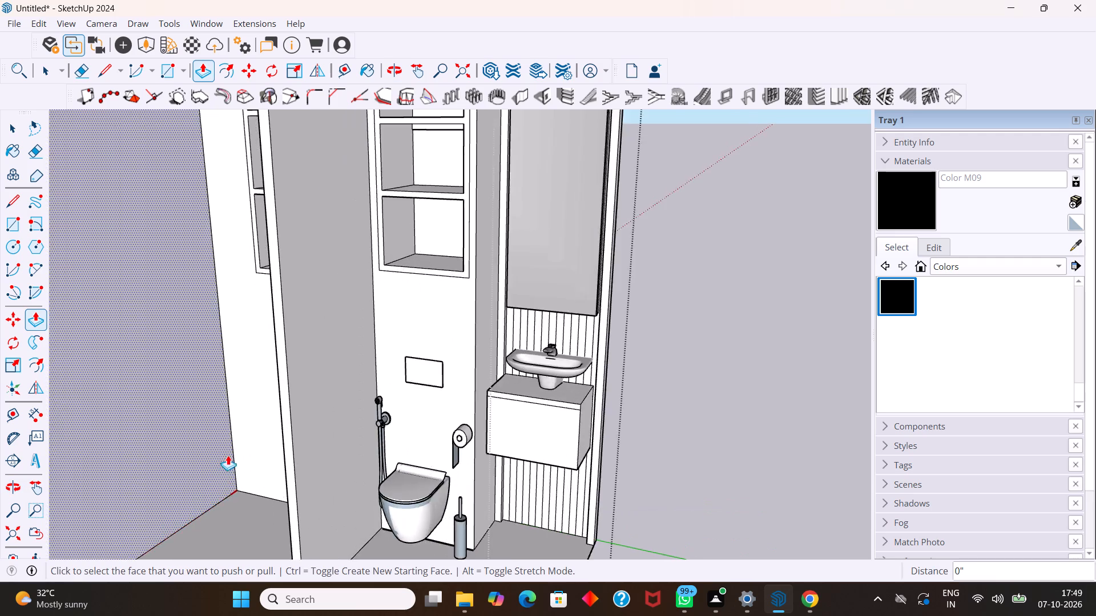
scroll(228, 455, "up", 3)
left_click_drag(301, 452, 260, 477)
key("space")
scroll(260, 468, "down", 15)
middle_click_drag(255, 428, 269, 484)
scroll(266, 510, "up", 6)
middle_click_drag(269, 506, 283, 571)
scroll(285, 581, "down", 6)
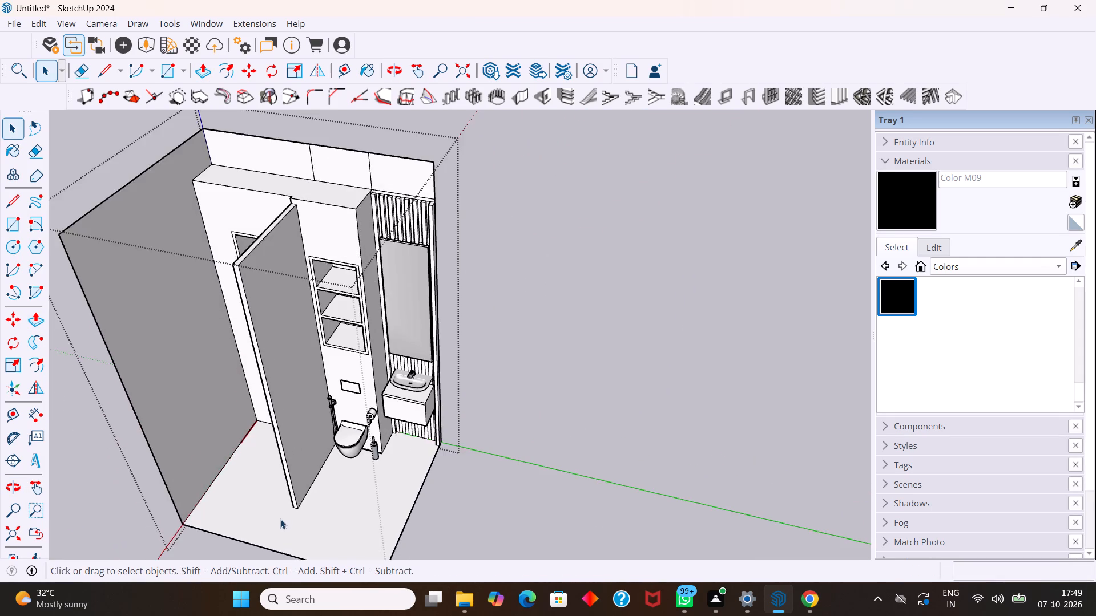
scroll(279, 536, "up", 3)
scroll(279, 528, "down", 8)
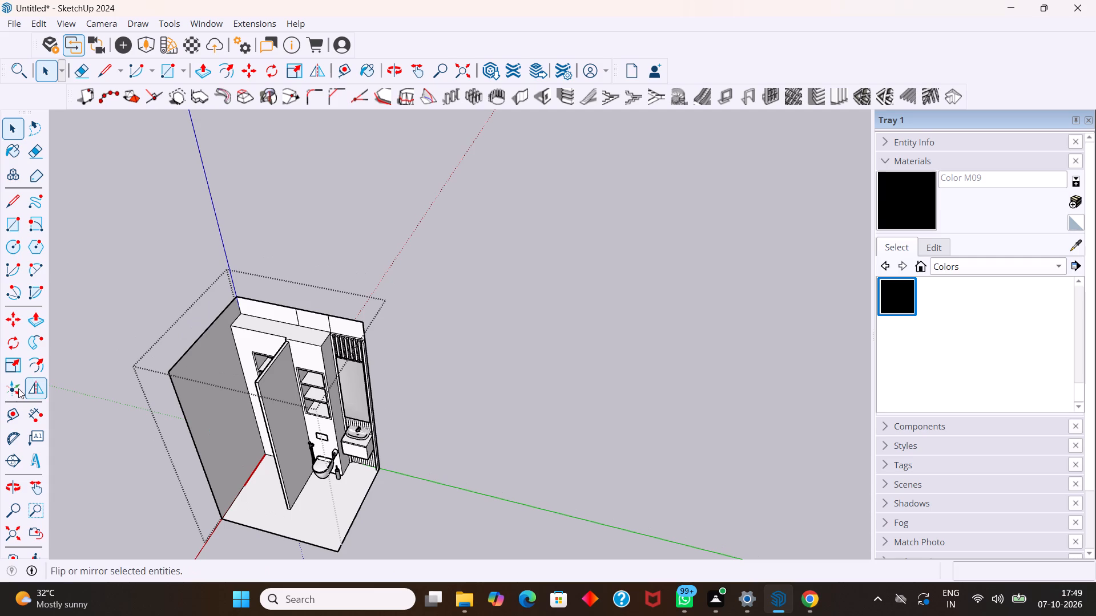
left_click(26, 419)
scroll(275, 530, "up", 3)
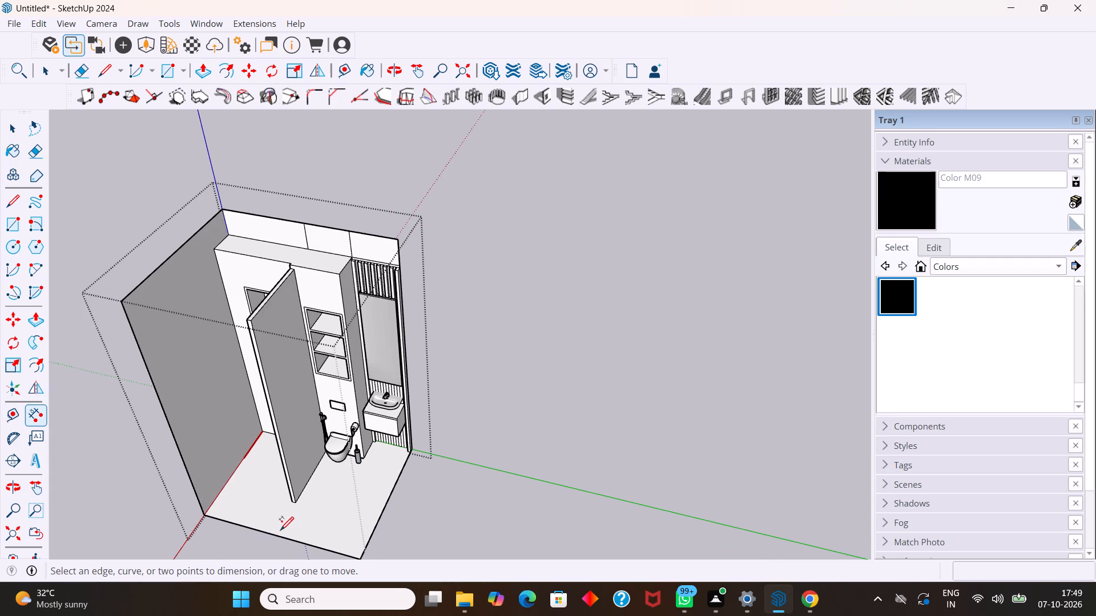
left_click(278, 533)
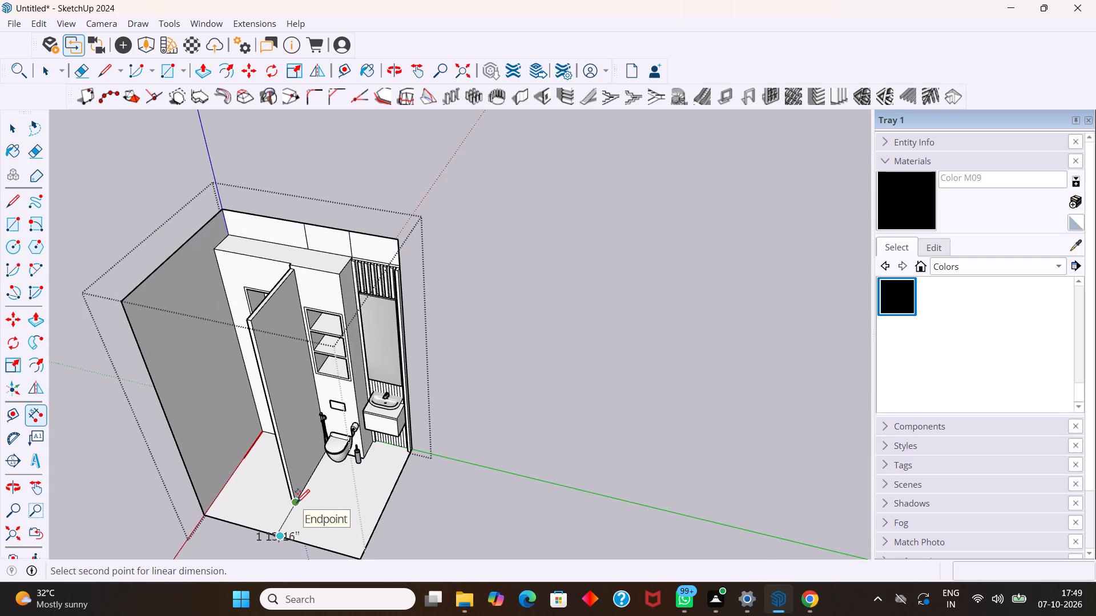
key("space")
Push/Pull the partition's toilet-side face by 0.3" as a new starting face, adding a thin layer.
scroll(294, 501, "down", 1)
middle_click_drag(277, 500, 277, 492)
scroll(275, 459, "up", 2)
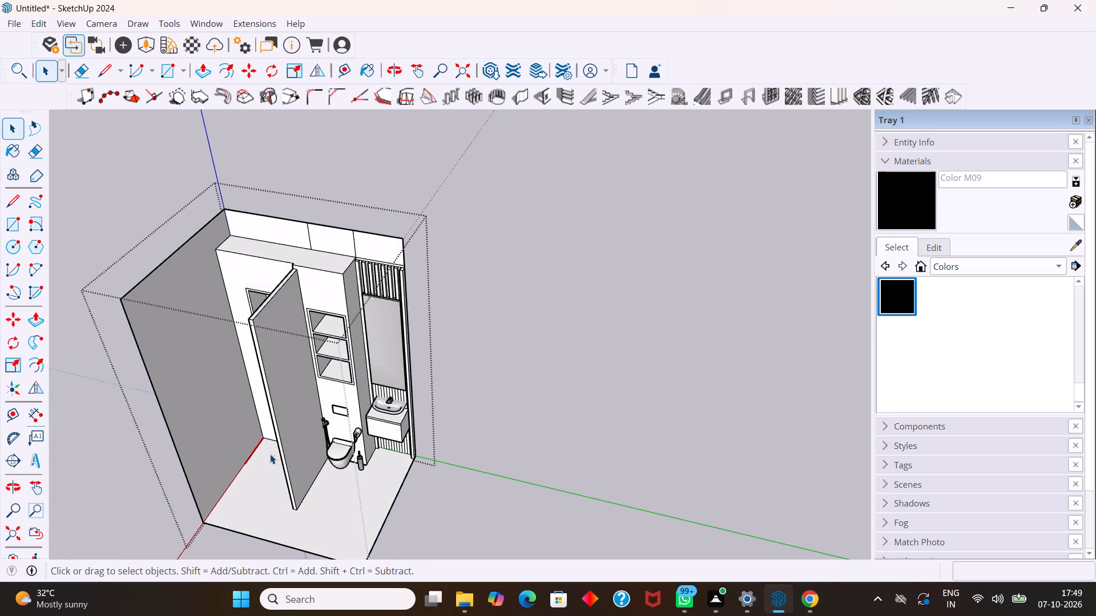
scroll(270, 454, "up", 2)
middle_click_drag(273, 437, 275, 461)
scroll(268, 307, "up", 3)
middle_click_drag(262, 282, 271, 319)
scroll(262, 282, "up", 1)
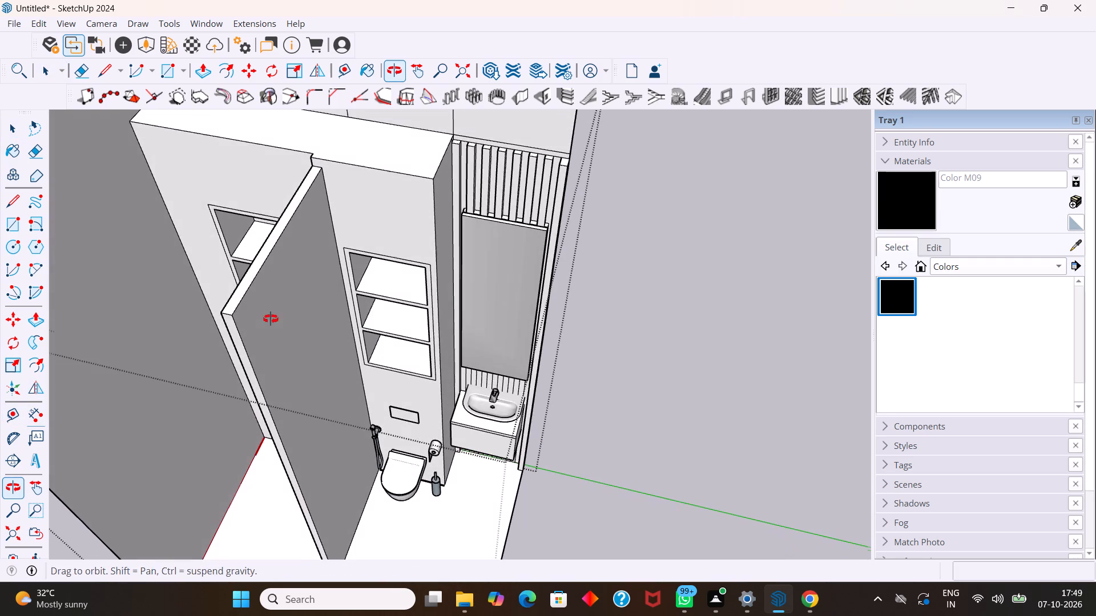
middle_click_drag(271, 319, 271, 319)
middle_click_drag(277, 307, 253, 290)
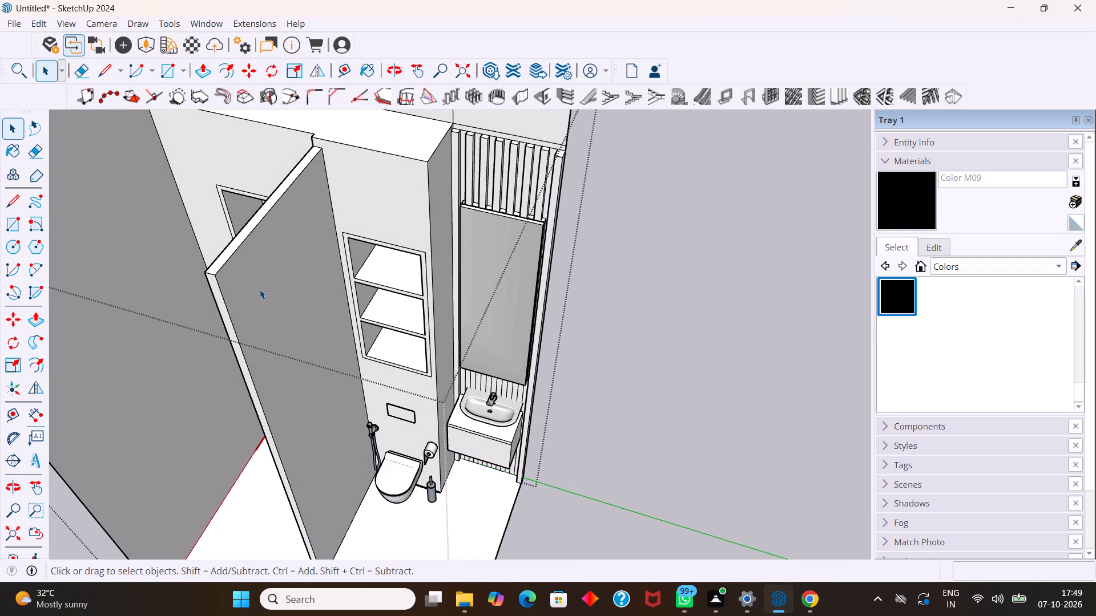
left_click(276, 304)
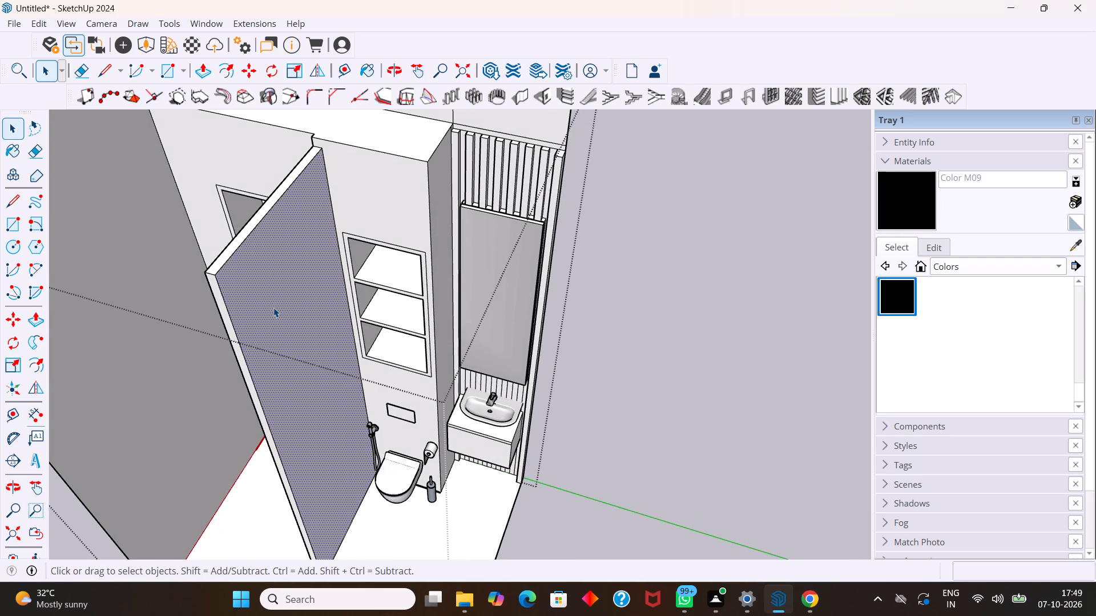
key("p")
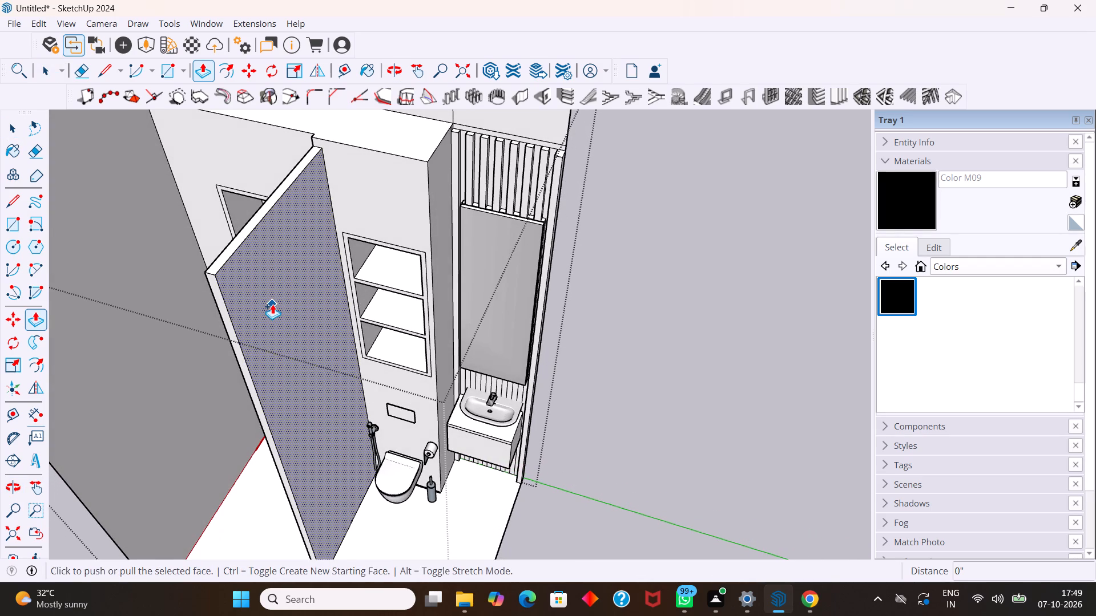
left_click_drag(274, 307, 270, 310)
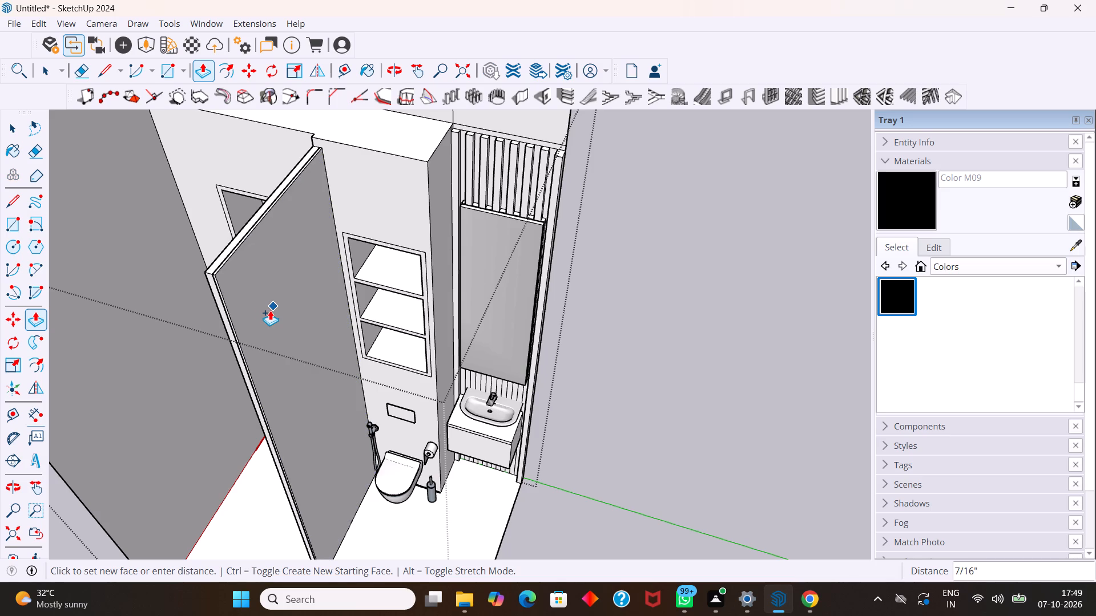
left_click_drag(270, 310, 271, 313)
key("0")
type(".3")
key("Return")
left_click_drag(271, 313, 271, 312)
Repeat the same 0.3" new-face Push/Pull on the partition's opposite face.
middle_click_drag(253, 307, 308, 318)
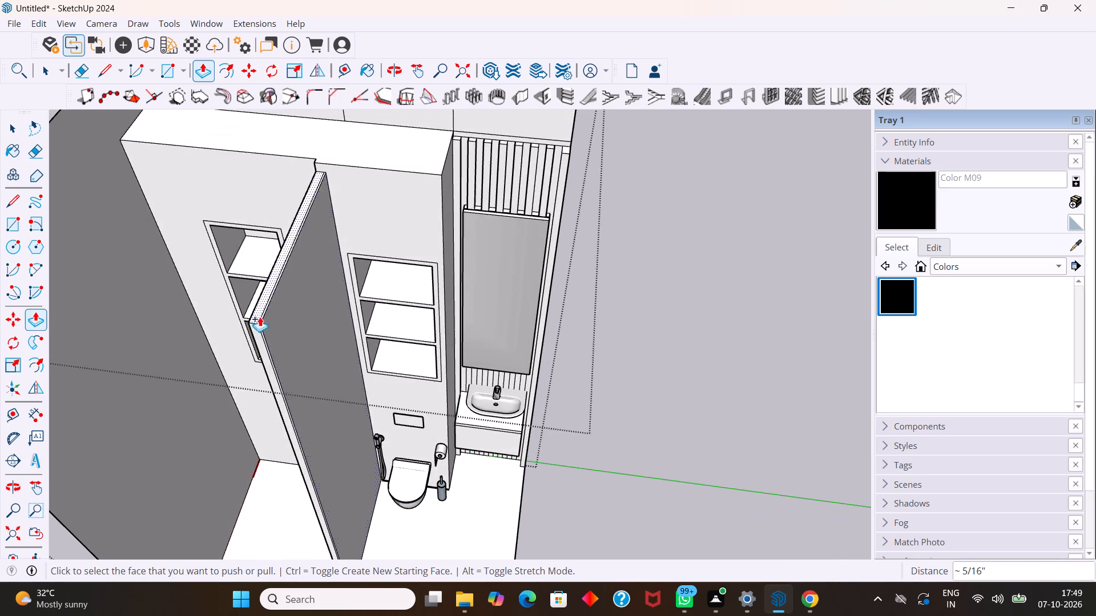
scroll(251, 315, "up", 9)
middle_click_drag(253, 309, 261, 299)
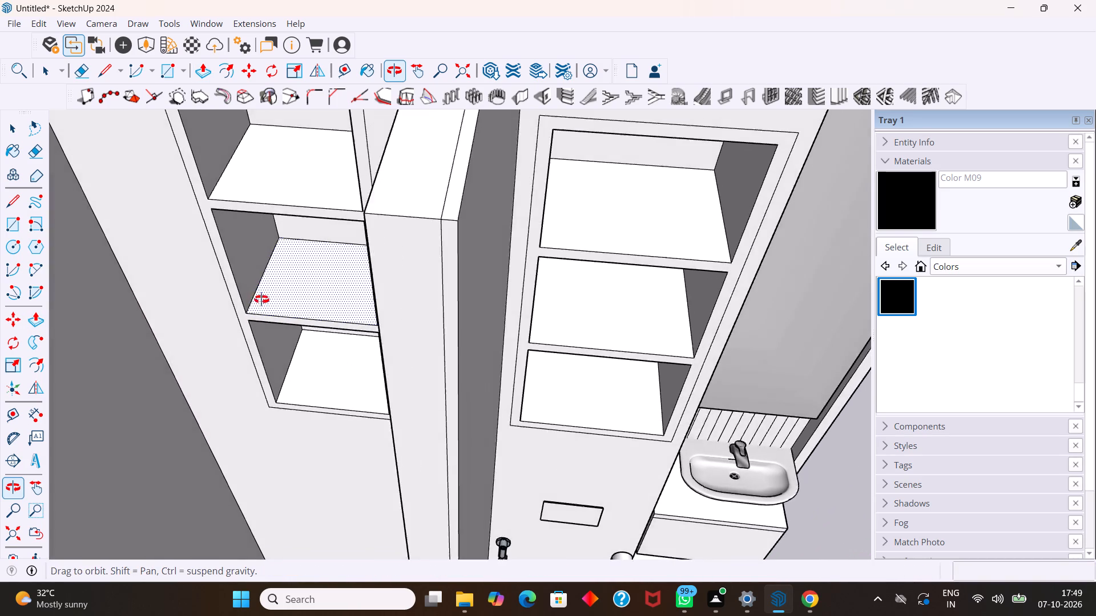
scroll(261, 298, "up", 1)
middle_click_drag(261, 299, 261, 297)
scroll(262, 289, "down", 9)
middle_click_drag(310, 317, 450, 317)
scroll(57, 361, "down", 1)
middle_click_drag(66, 374, 168, 355)
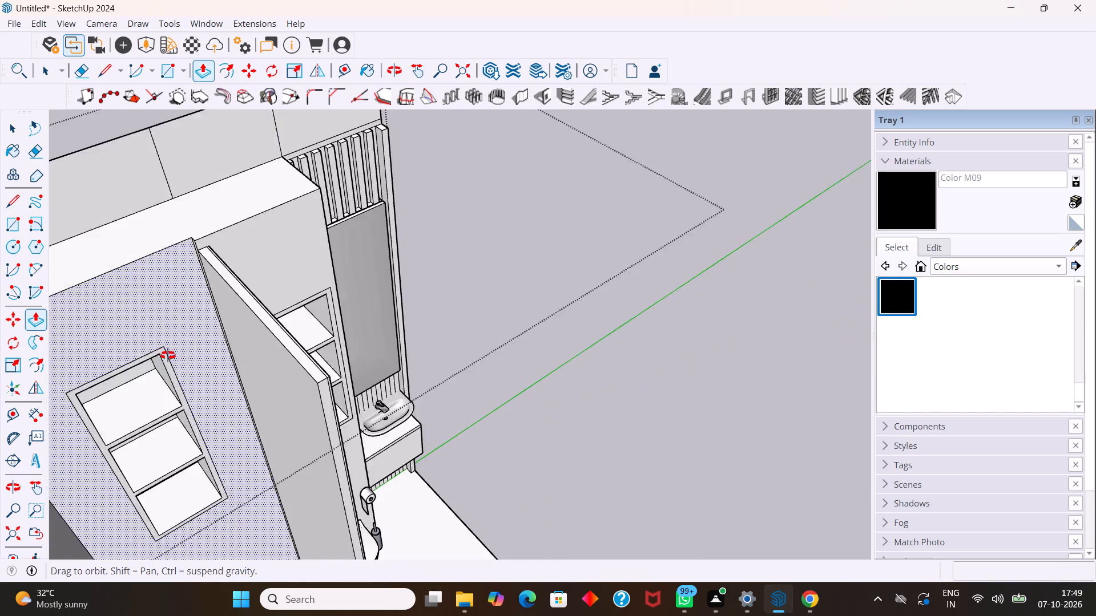
middle_click_drag(168, 355, 225, 346)
double_click(303, 355)
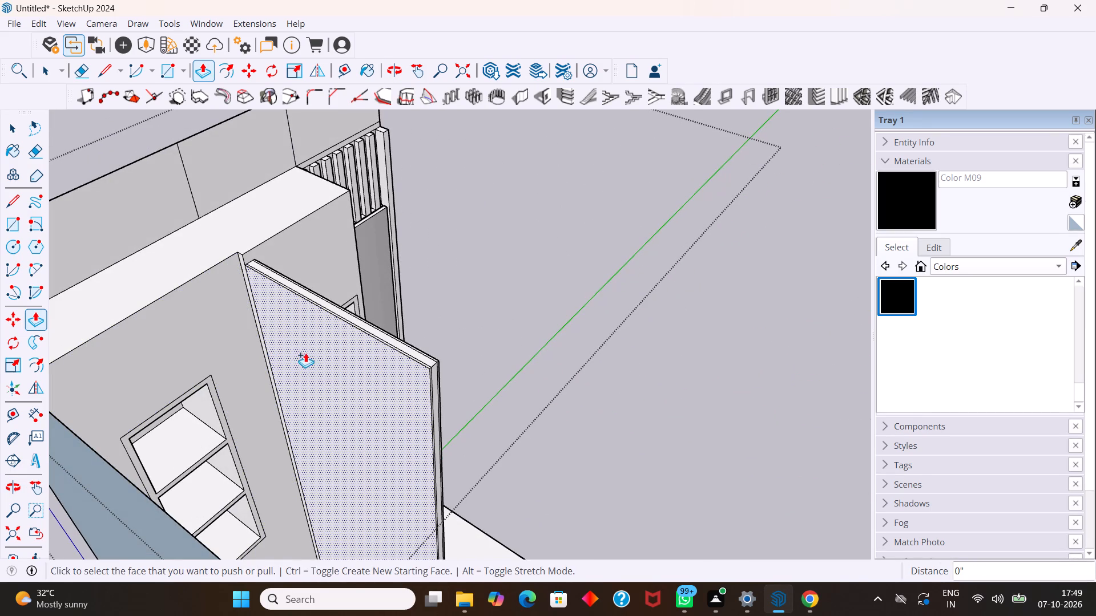
key("space")
Examine the partition's top and end edges and the thin layers on both of its faces.
scroll(293, 306, "up", 2)
middle_click_drag(291, 311, 267, 339)
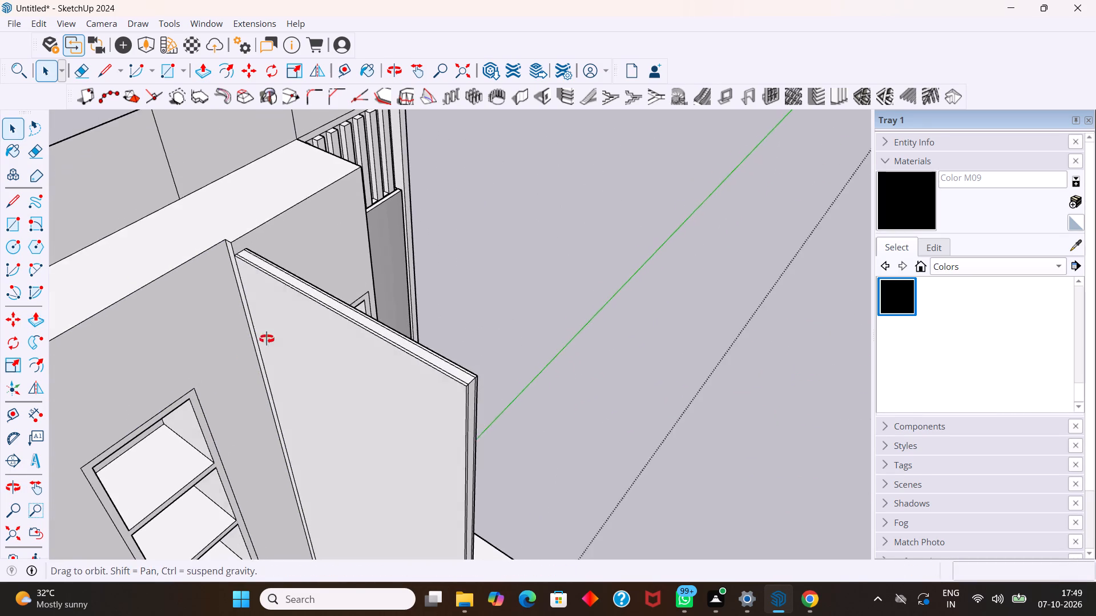
middle_click_drag(267, 339, 204, 371)
scroll(358, 249, "up", 2)
middle_click_drag(366, 256, 295, 237)
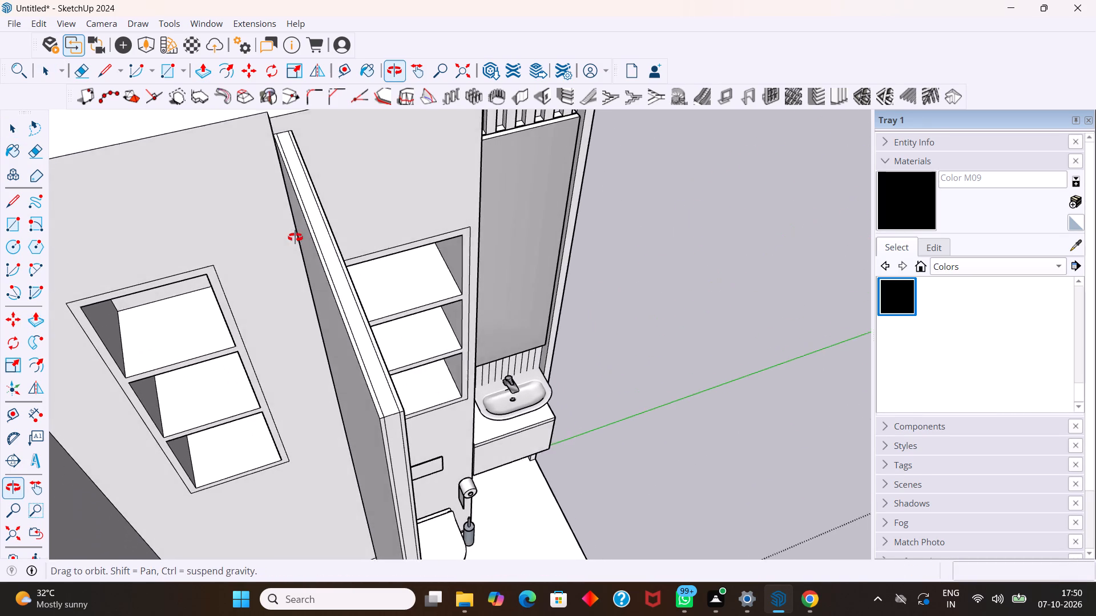
middle_click_drag(295, 237, 295, 238)
scroll(361, 339, "up", 1)
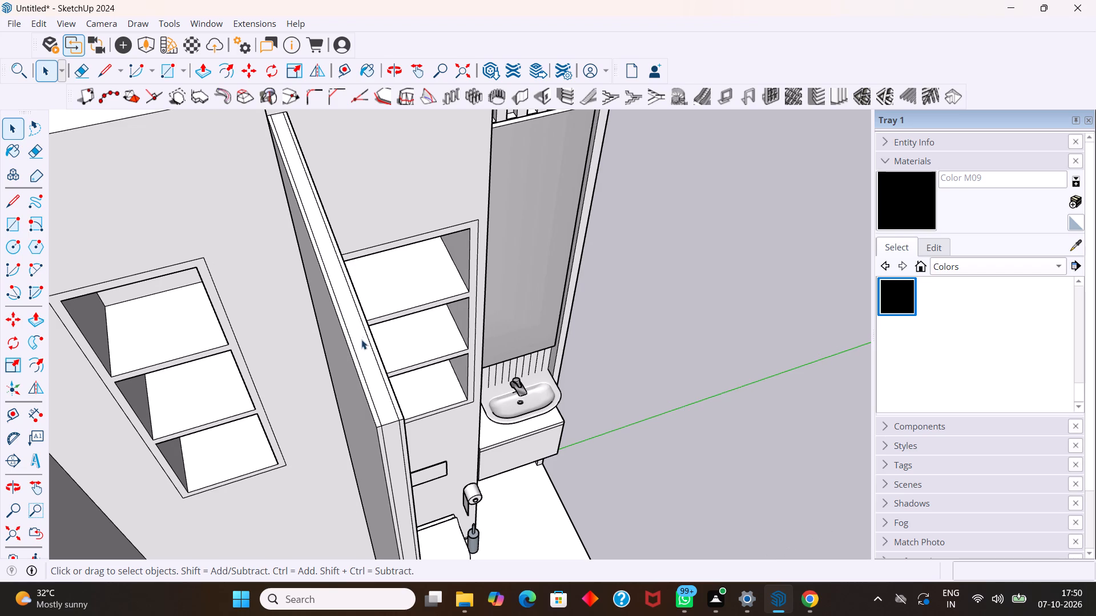
middle_click_drag(406, 321, 357, 326)
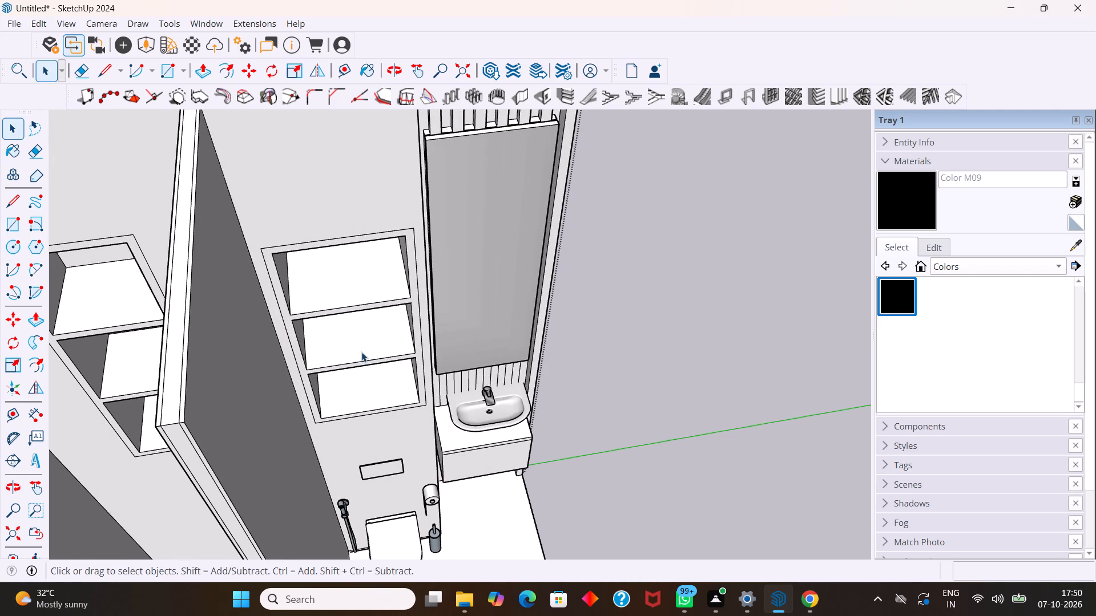
middle_click_drag(316, 362, 239, 359)
scroll(237, 350, "down", 4)
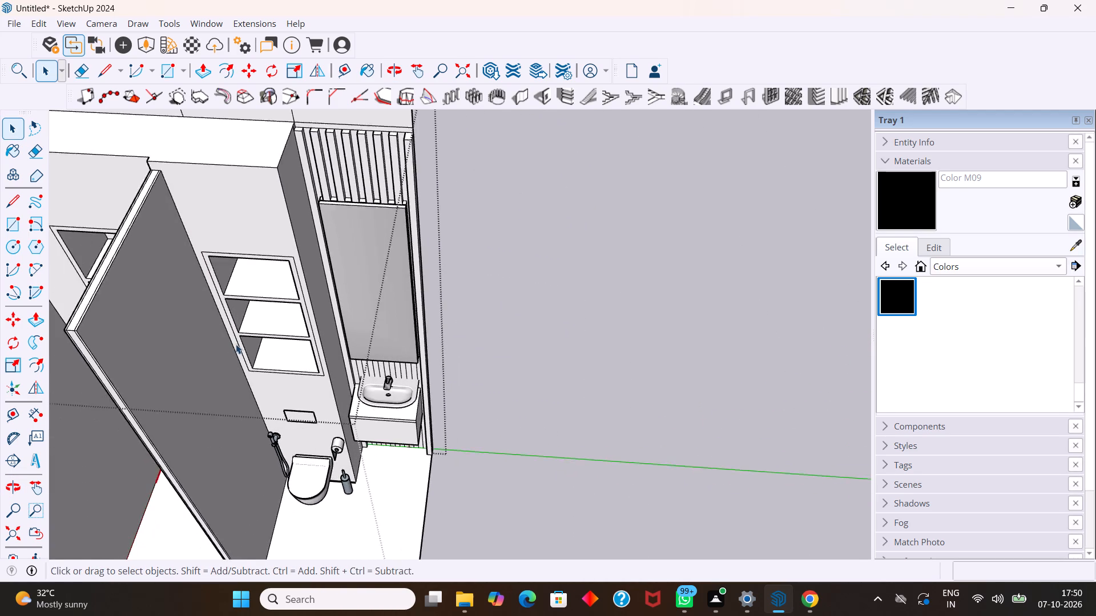
Undo the thin layers added to both faces of the partition.
scroll(234, 341, "down", 3)
key("ctrl+z")
key("ctrl+z")
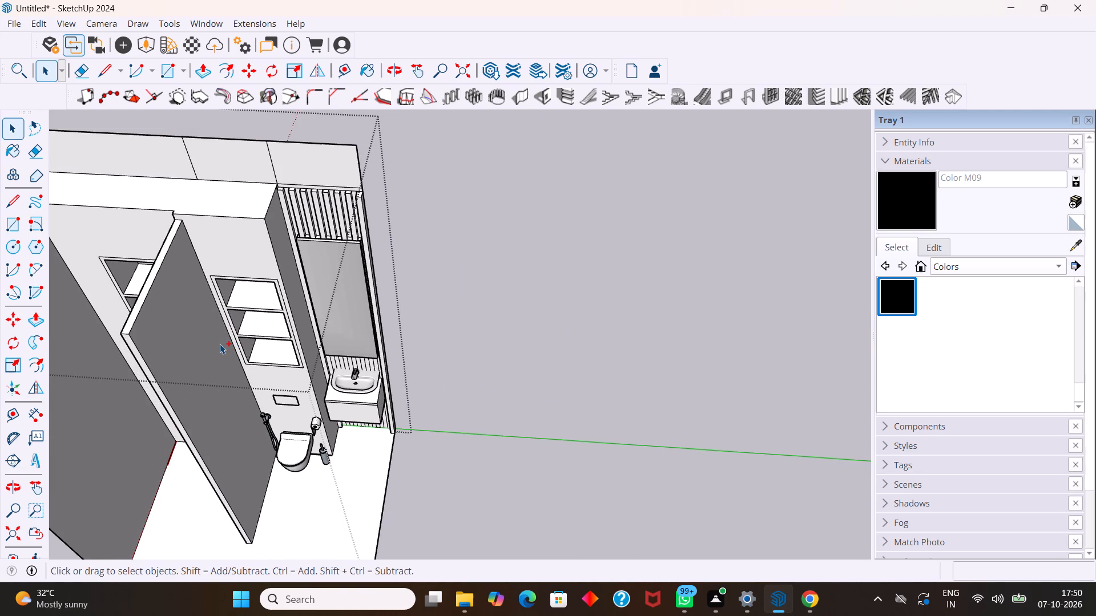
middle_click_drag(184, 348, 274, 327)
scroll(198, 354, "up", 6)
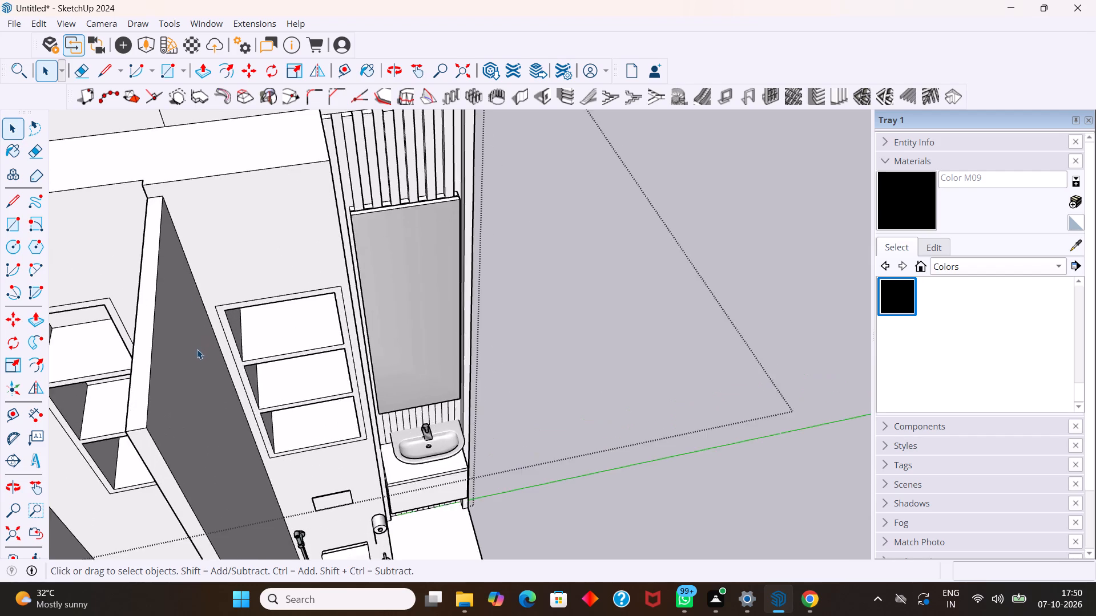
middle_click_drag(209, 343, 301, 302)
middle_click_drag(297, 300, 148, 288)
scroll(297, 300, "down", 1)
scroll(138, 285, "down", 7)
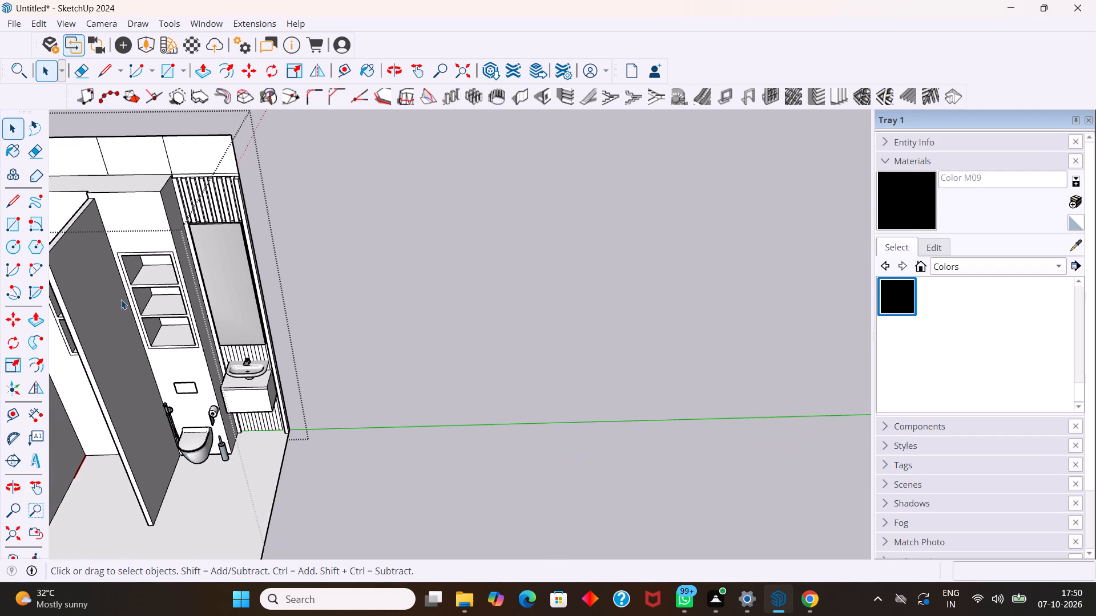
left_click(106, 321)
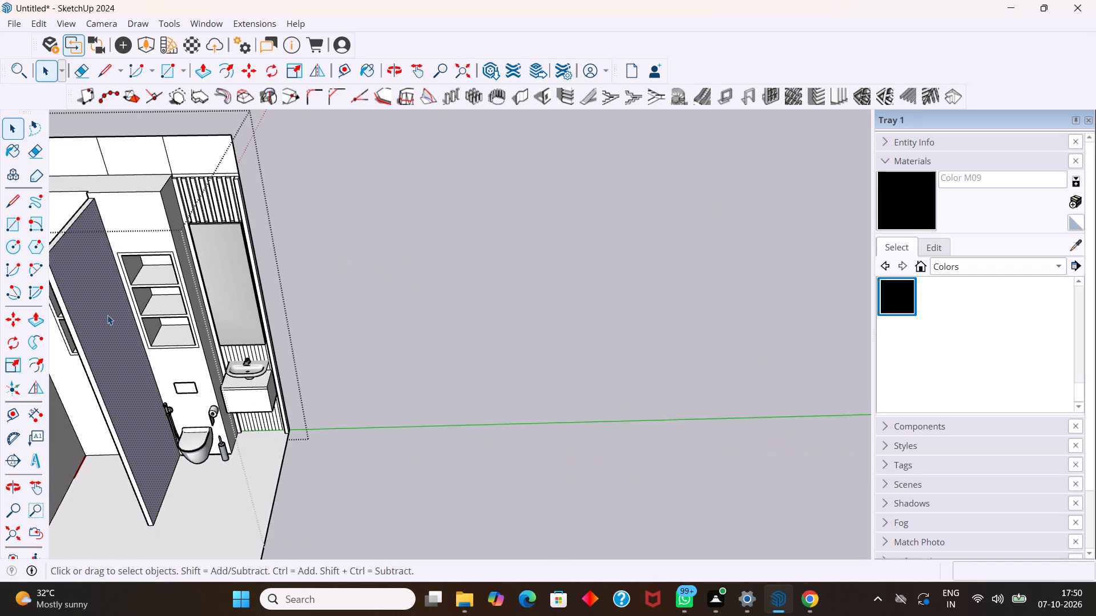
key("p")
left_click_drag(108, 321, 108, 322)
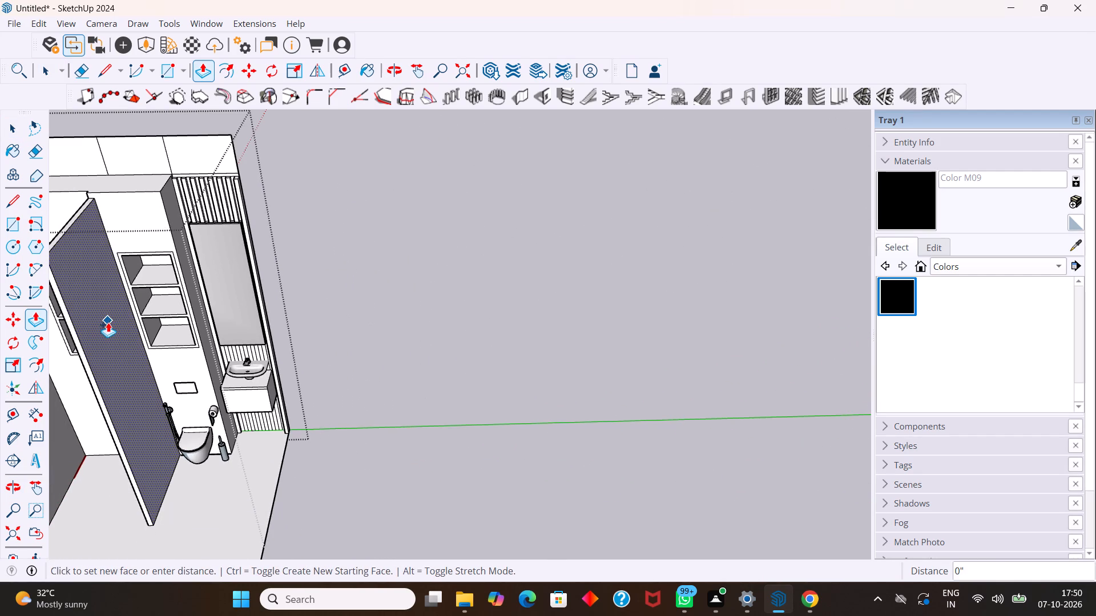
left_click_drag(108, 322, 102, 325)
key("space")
Examine the partition's top edge, free end and toilet-side face from several angles.
scroll(103, 310, "down", 5)
scroll(67, 307, "up", 9)
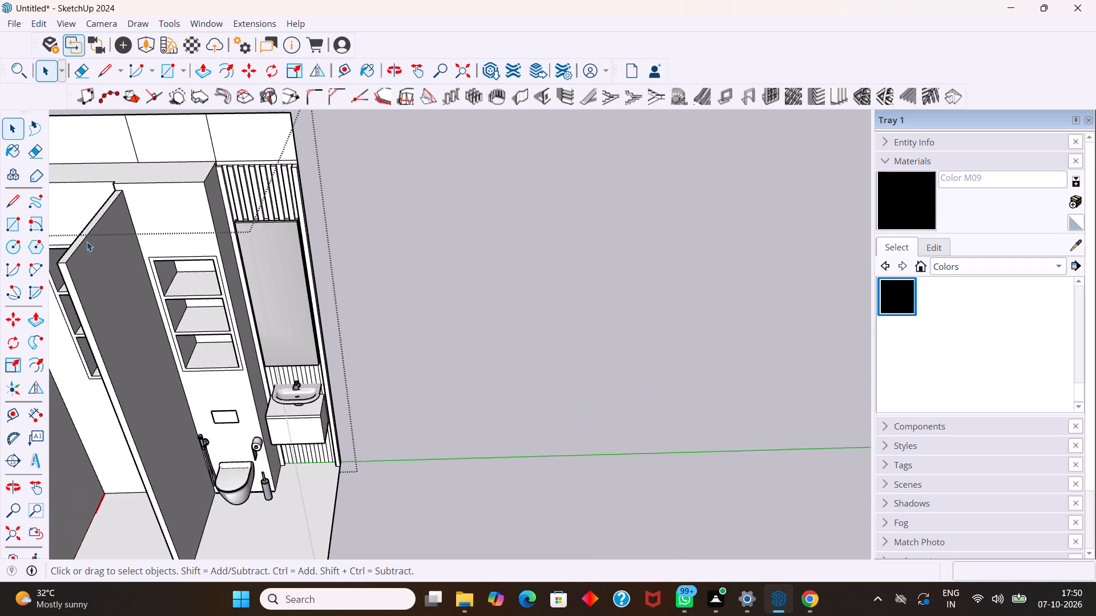
scroll(87, 241, "up", 8)
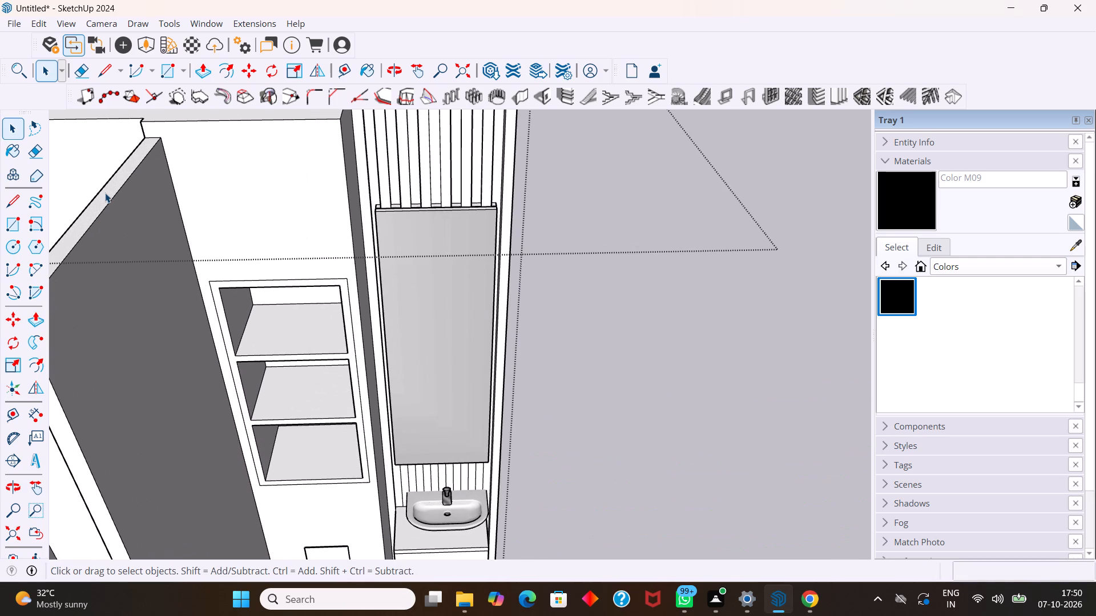
scroll(96, 185, "down", 12)
middle_click_drag(813, 615, 655, 509)
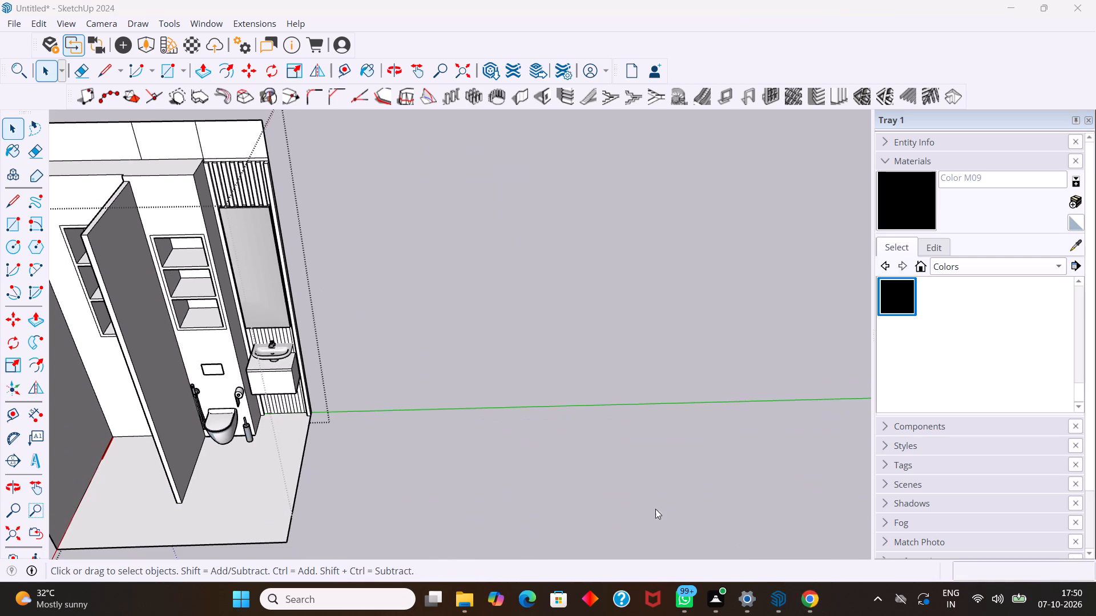
middle_click_drag(655, 509, 640, 497)
middle_click_drag(633, 486, 417, 452)
scroll(202, 79, "up", 2)
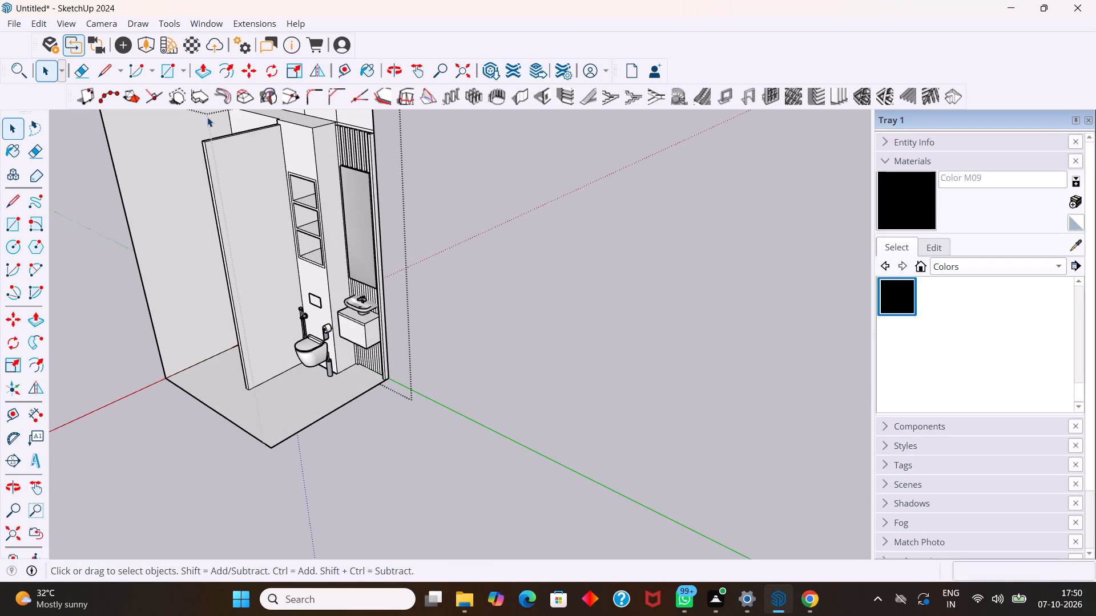
scroll(207, 116, "up", 11)
middle_click_drag(259, 168, 280, 286)
scroll(271, 214, "down", 8)
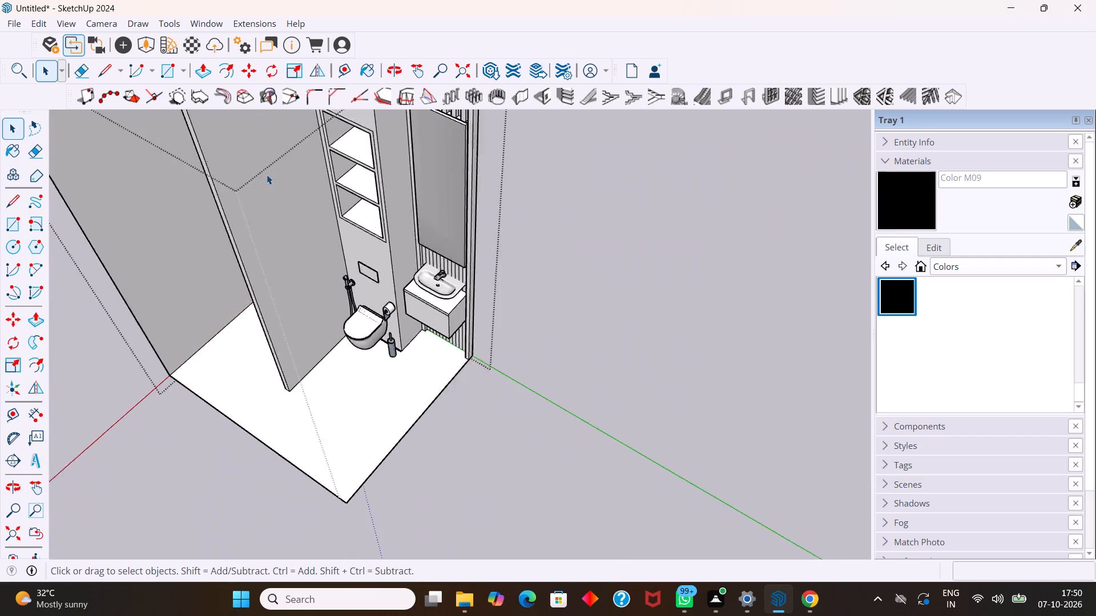
scroll(267, 175, "down", 14)
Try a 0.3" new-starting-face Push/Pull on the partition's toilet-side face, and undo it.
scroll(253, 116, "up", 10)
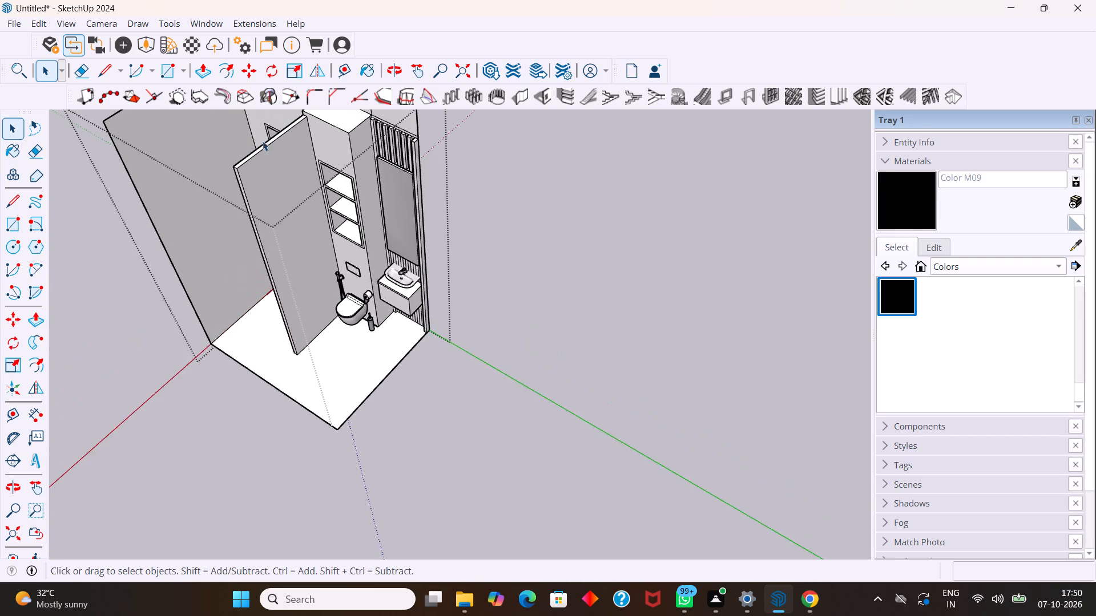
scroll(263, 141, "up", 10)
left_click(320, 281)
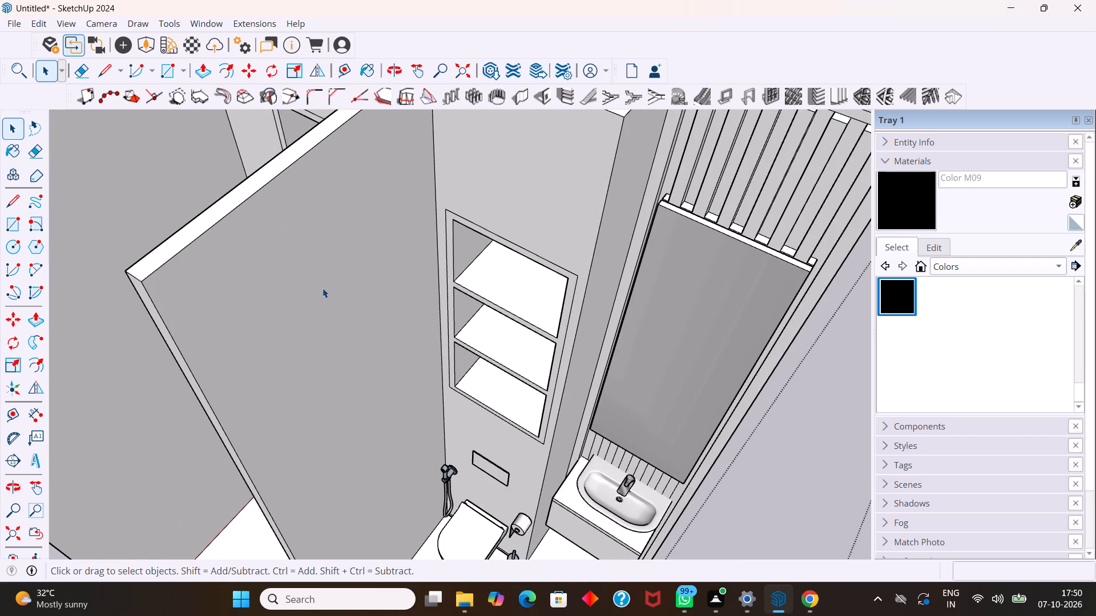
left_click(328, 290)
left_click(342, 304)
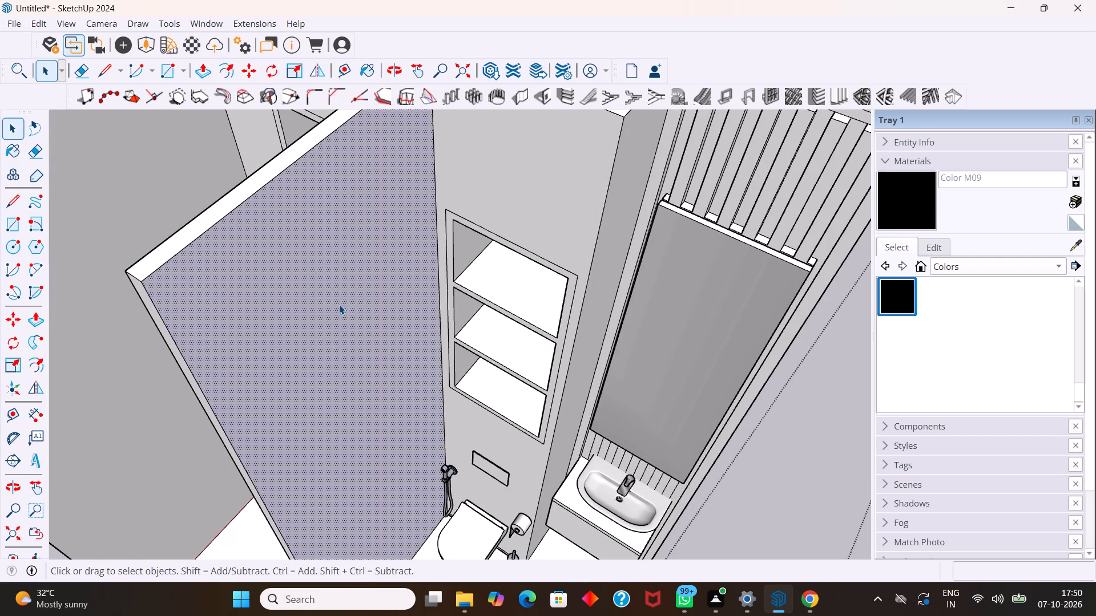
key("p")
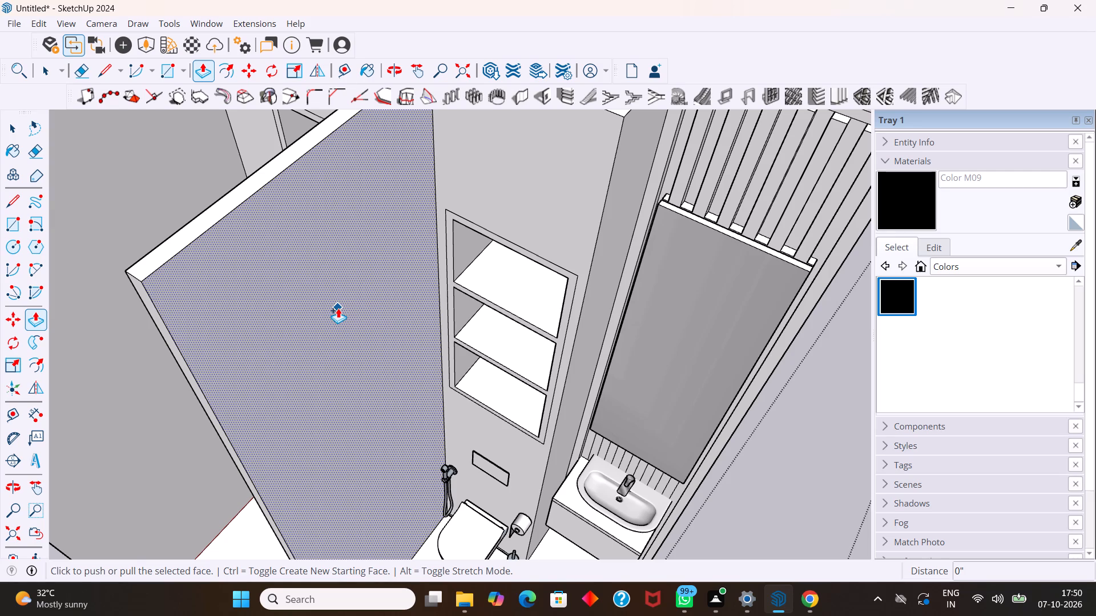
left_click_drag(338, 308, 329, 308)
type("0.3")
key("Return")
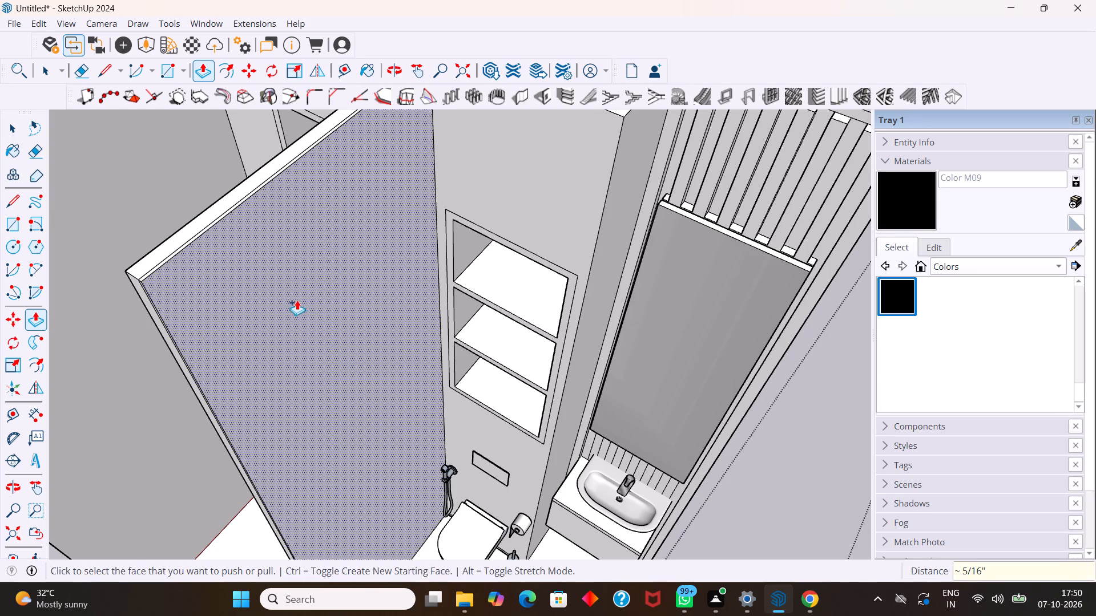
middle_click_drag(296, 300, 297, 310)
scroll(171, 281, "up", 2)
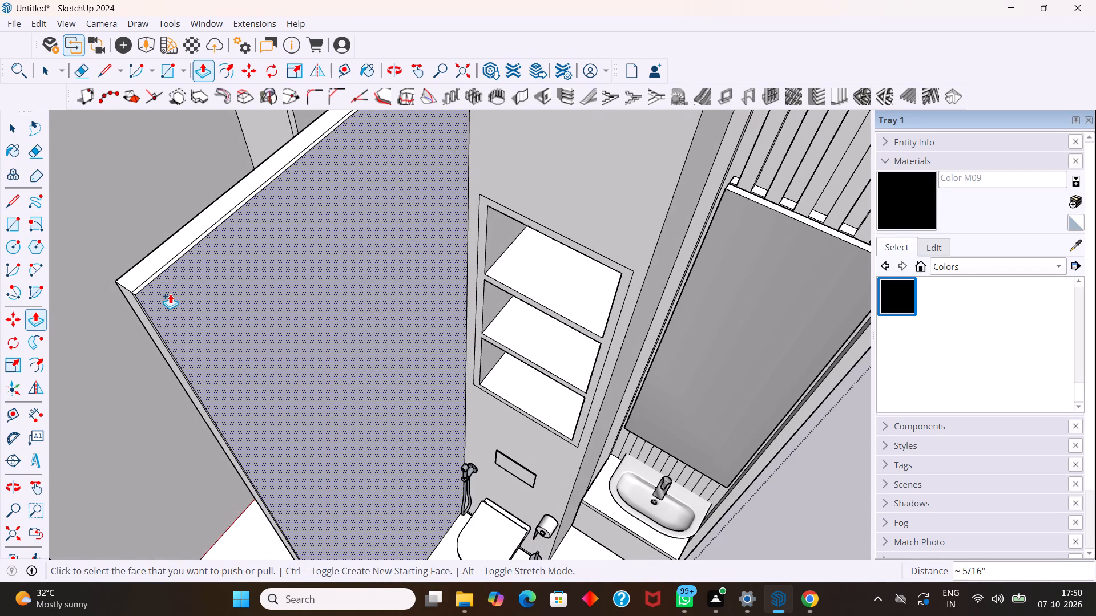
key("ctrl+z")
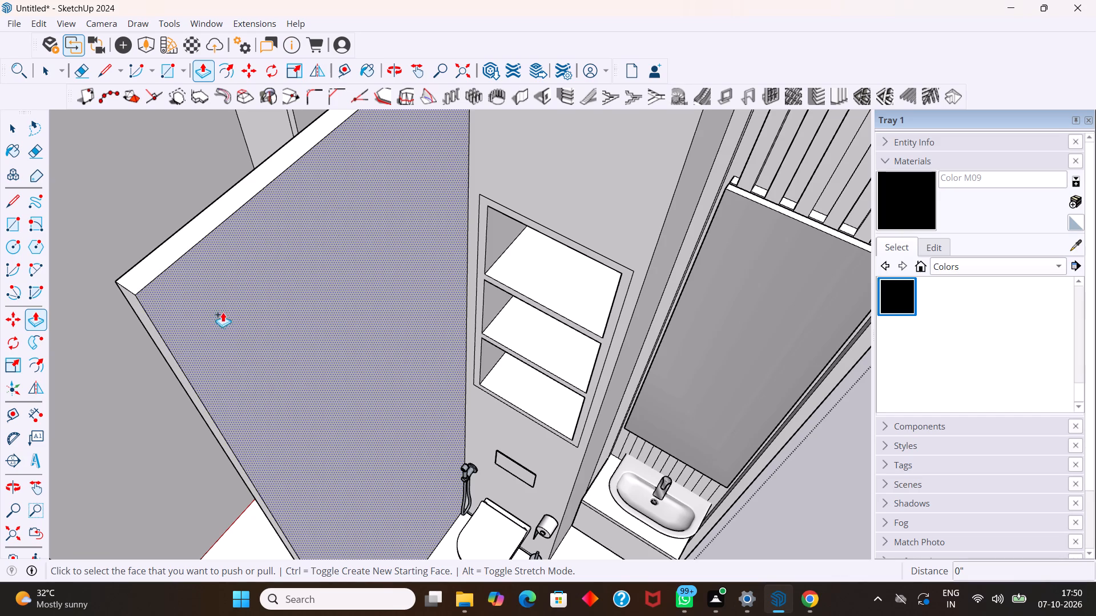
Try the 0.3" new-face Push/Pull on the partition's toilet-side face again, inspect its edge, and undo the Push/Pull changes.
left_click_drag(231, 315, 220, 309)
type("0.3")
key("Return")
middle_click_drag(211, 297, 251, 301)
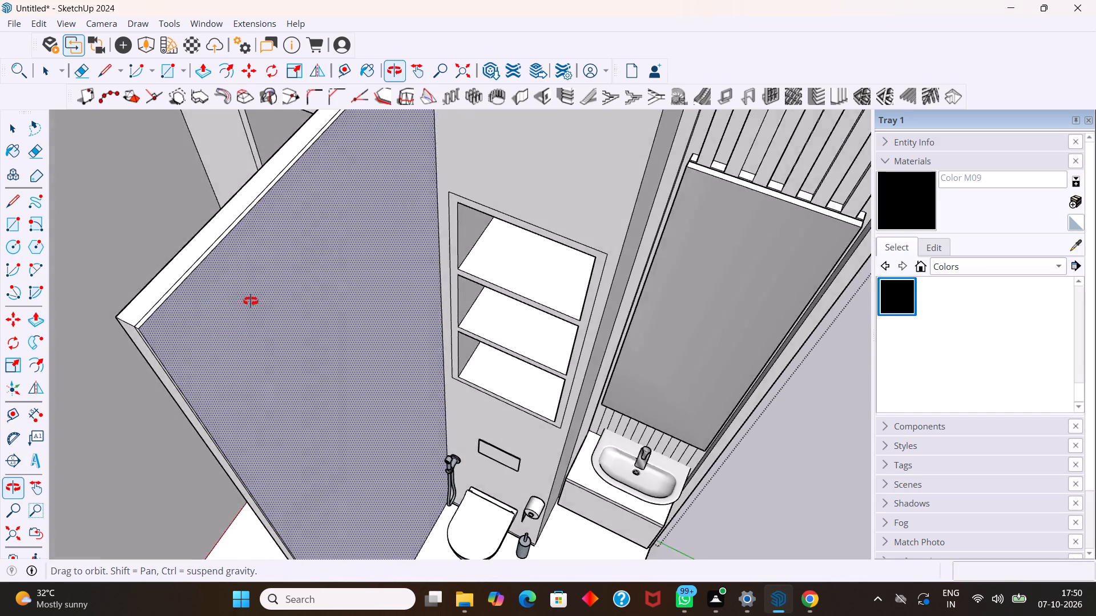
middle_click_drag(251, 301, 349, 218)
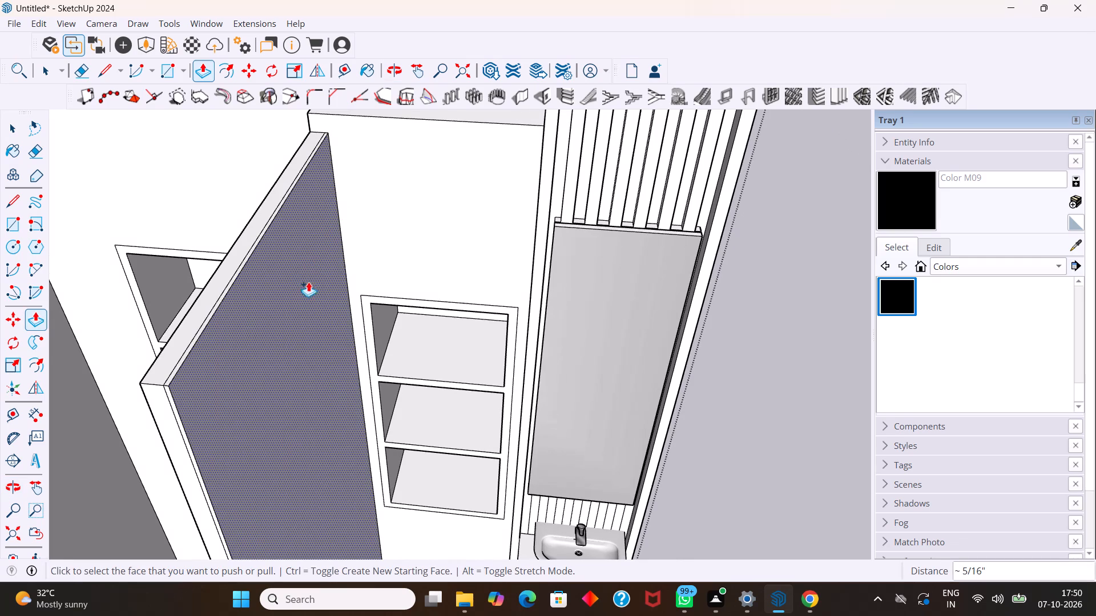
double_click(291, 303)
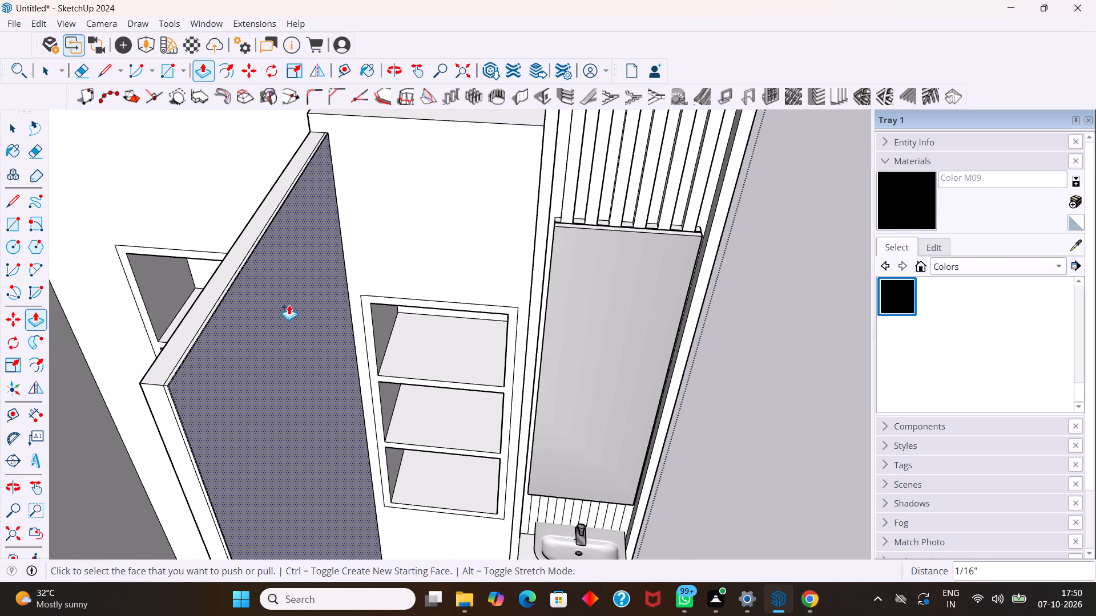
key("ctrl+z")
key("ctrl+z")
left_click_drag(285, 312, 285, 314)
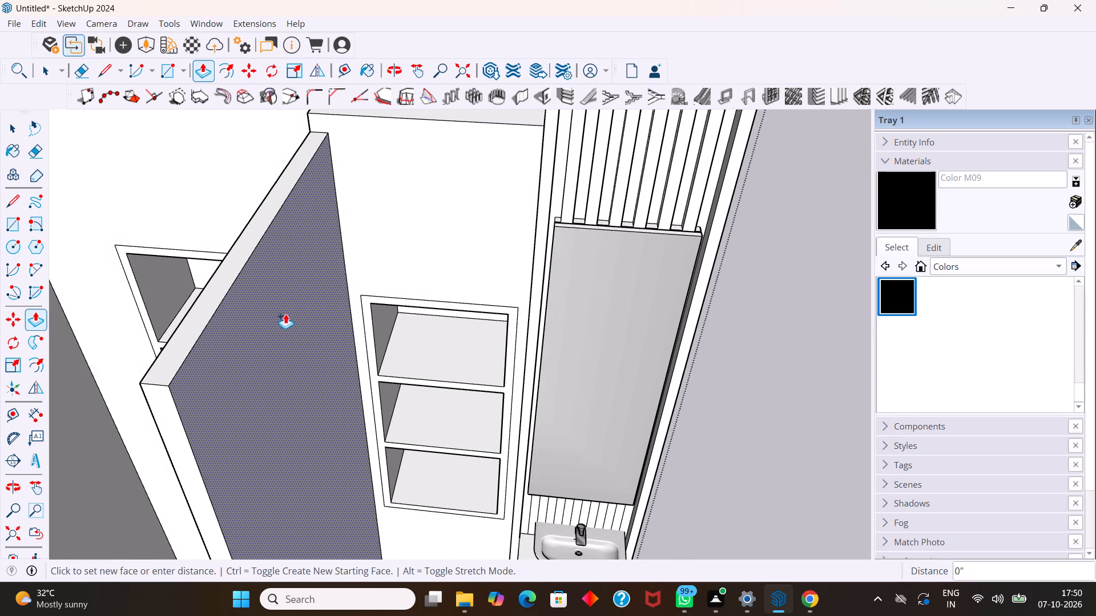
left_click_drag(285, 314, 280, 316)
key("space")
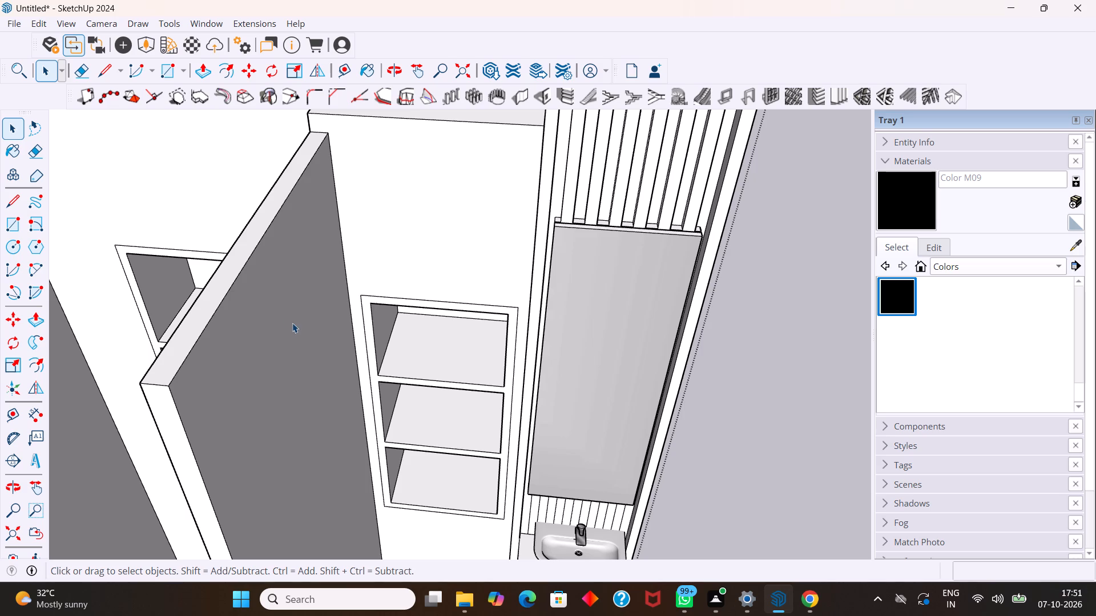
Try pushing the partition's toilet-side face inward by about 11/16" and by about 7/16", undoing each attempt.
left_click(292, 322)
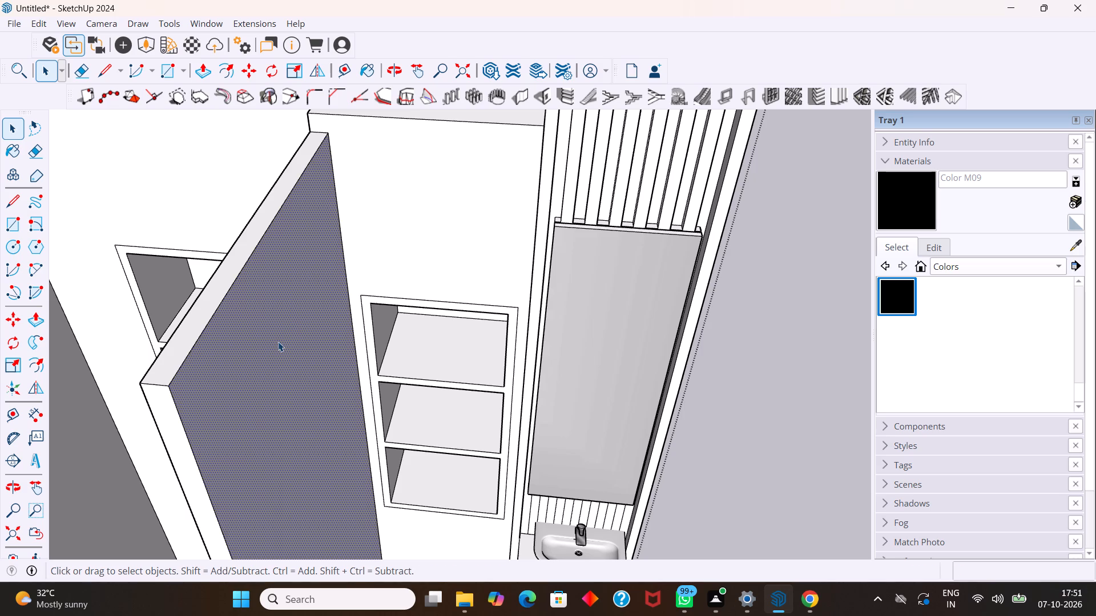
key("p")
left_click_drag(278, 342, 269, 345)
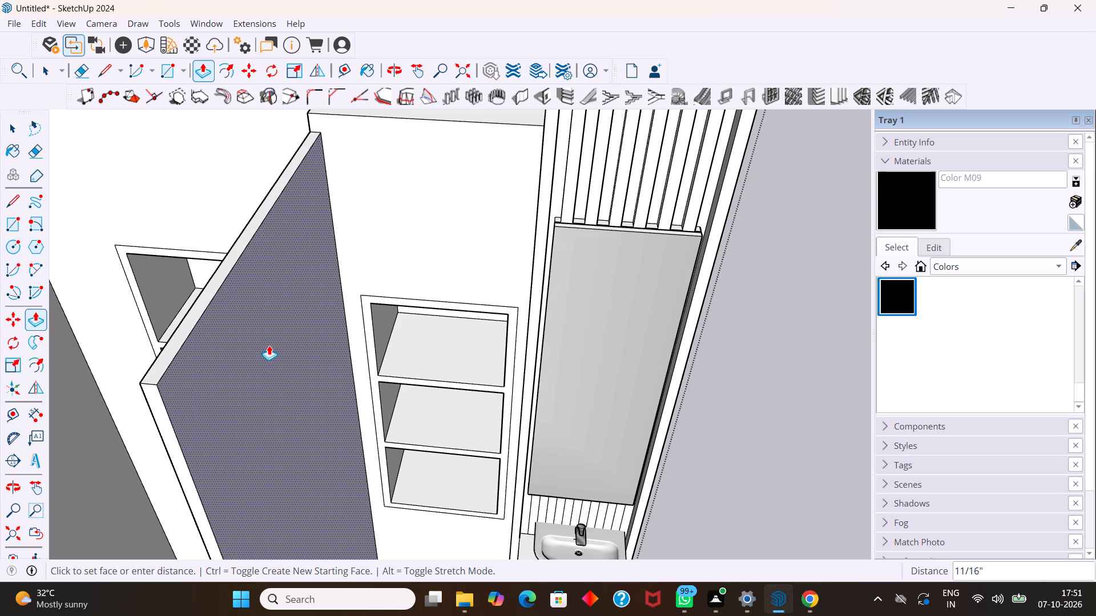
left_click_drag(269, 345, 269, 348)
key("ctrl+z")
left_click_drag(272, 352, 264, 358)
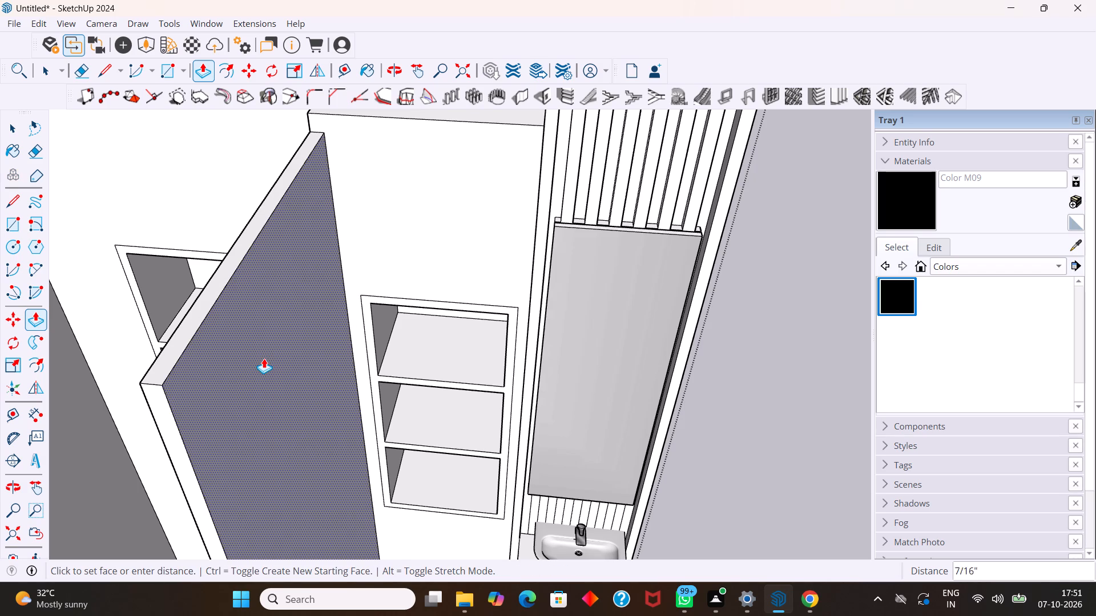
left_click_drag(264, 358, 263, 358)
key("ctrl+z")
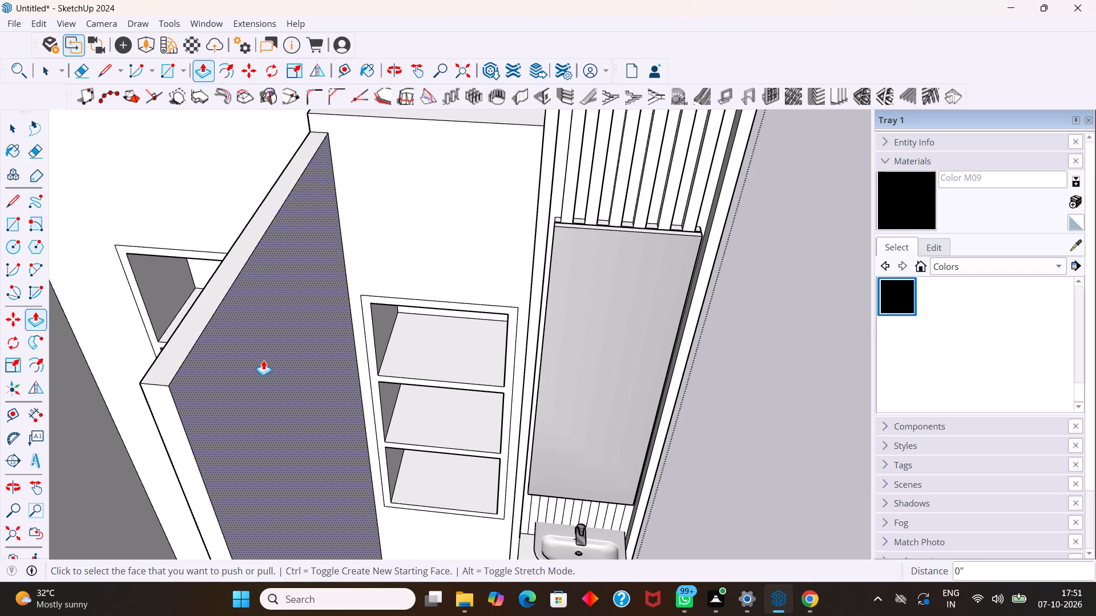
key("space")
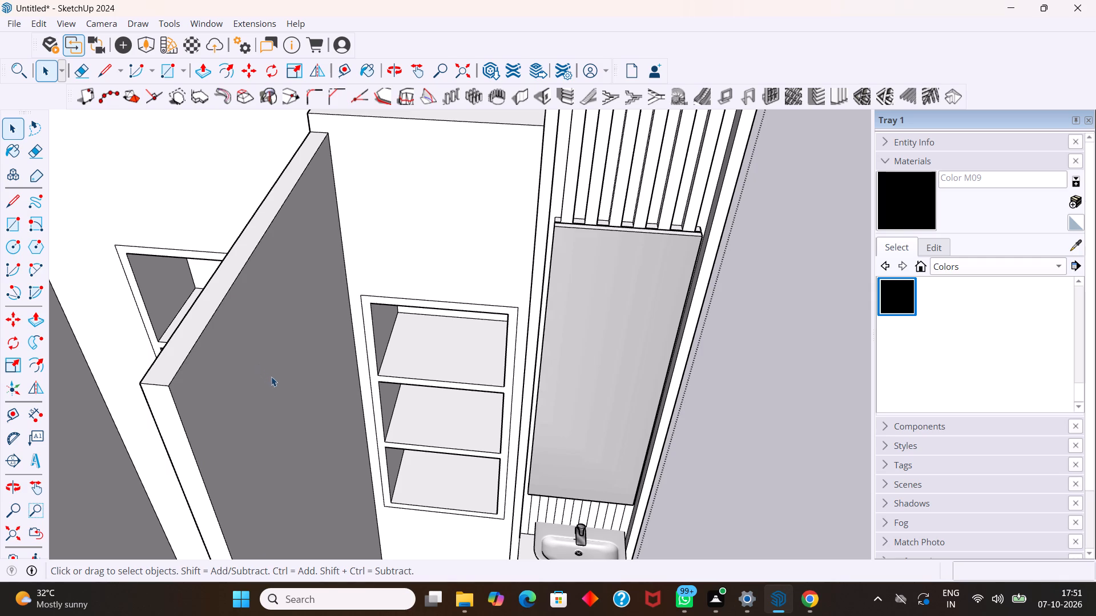
Offset the outline of the partition's toilet-side face inward by 1" to form a narrow frame border.
scroll(275, 379, "down", 4)
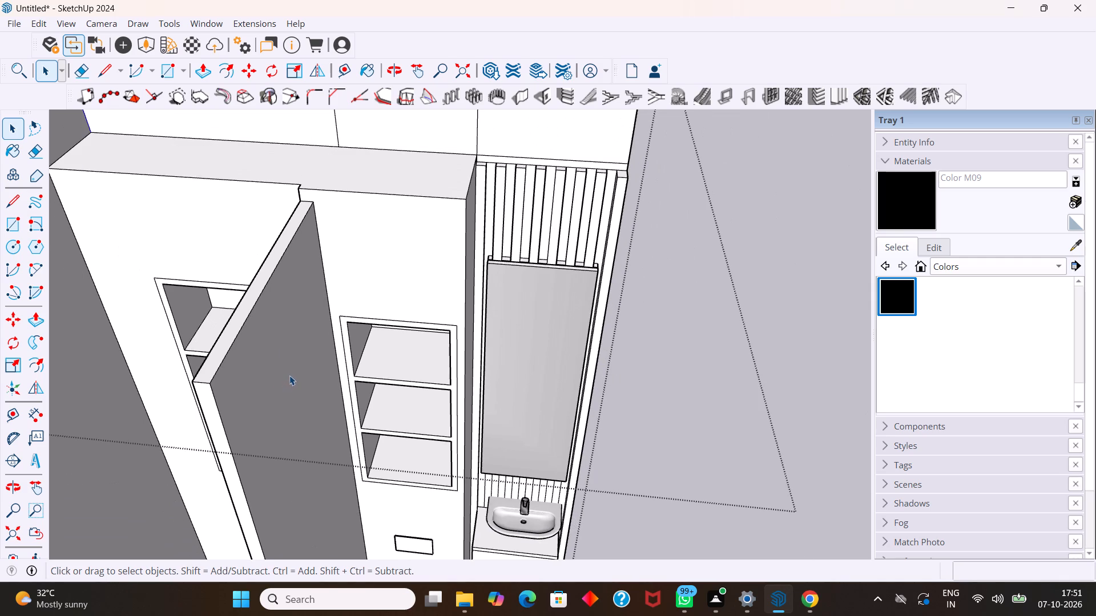
left_click(289, 372)
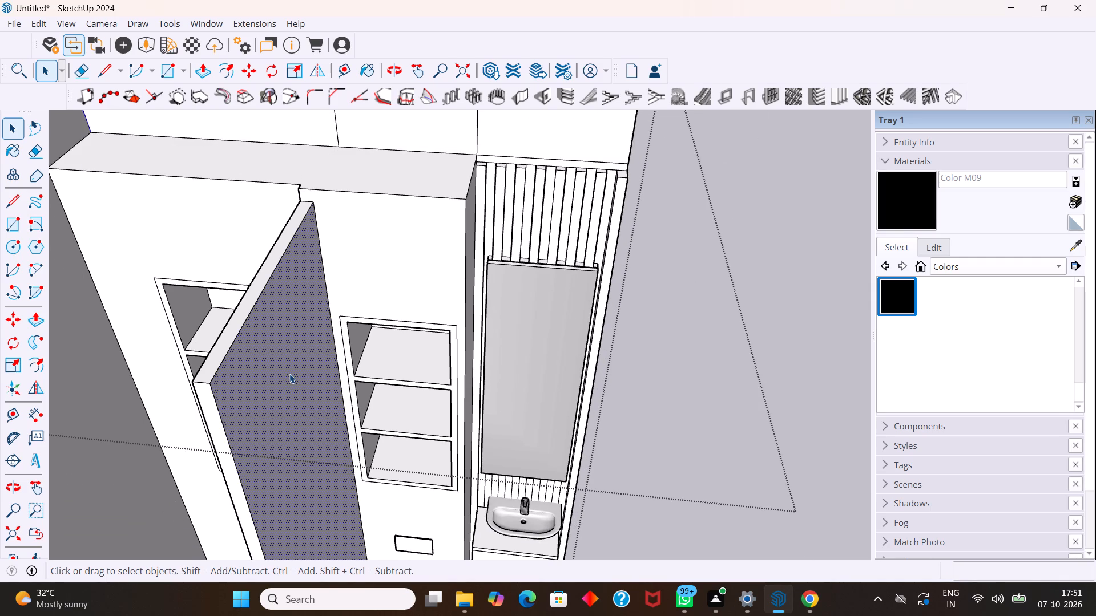
key("f")
left_click_drag(289, 377, 255, 399)
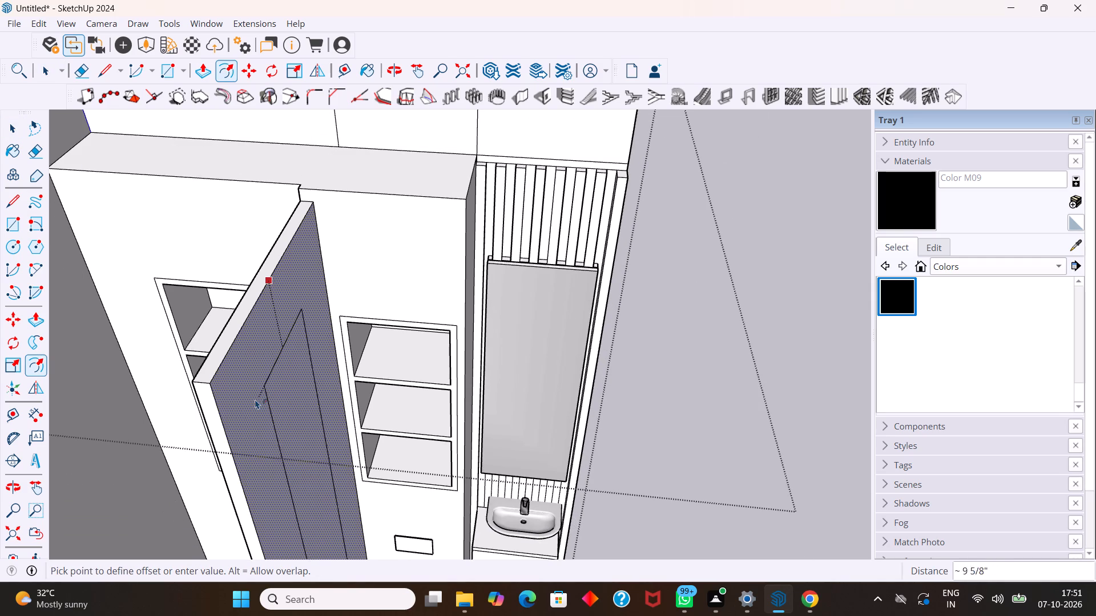
left_click_drag(255, 399, 230, 398)
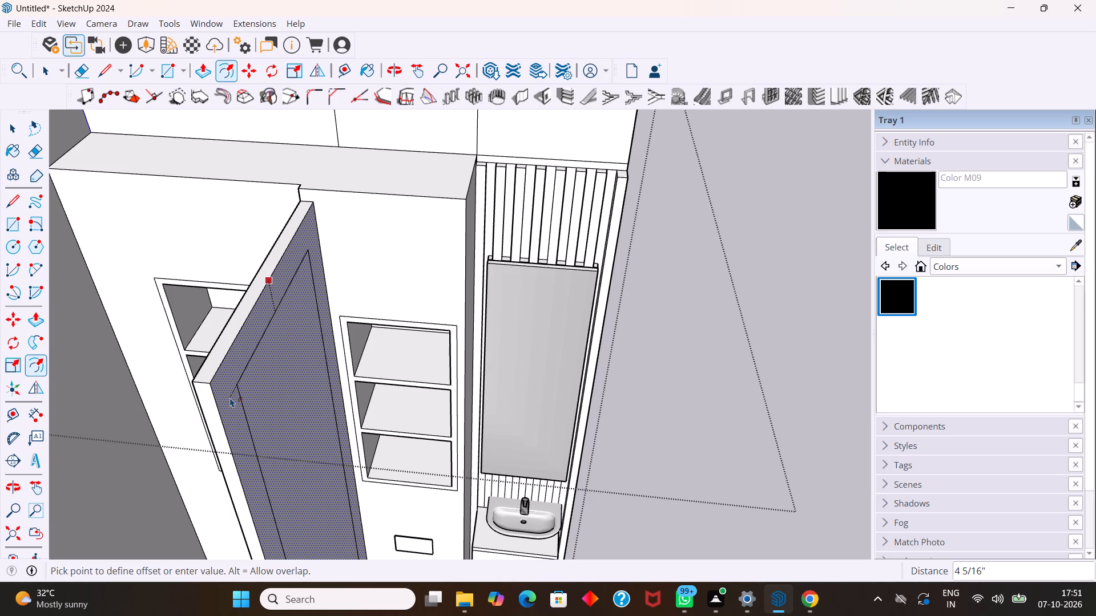
left_click_drag(230, 398, 230, 394)
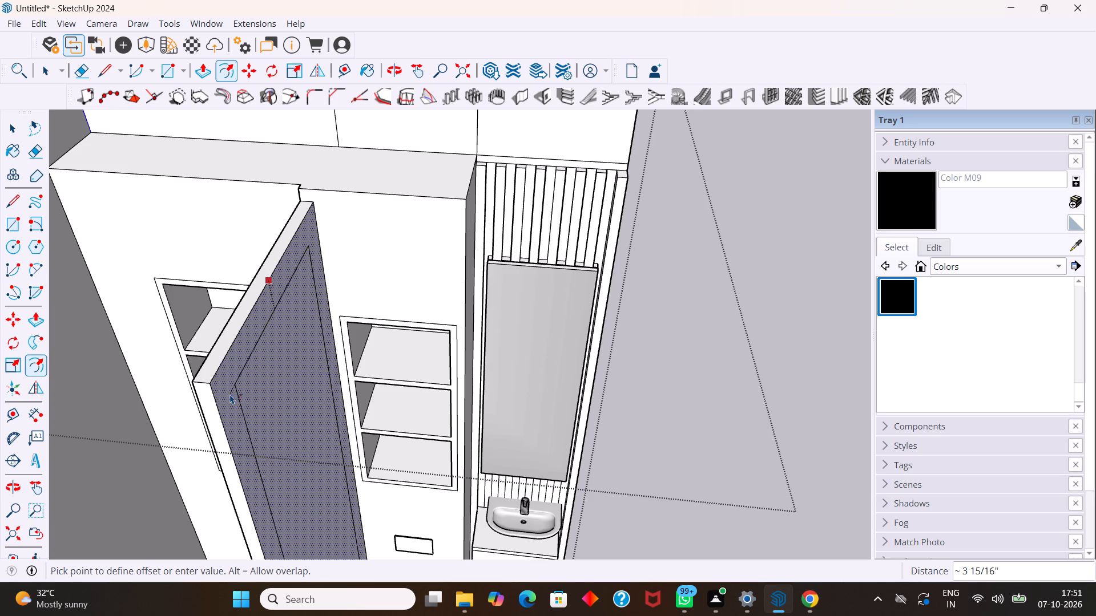
left_click_drag(230, 394, 235, 384)
left_click_drag(235, 384, 234, 379)
key("1")
key("Return")
key("space")
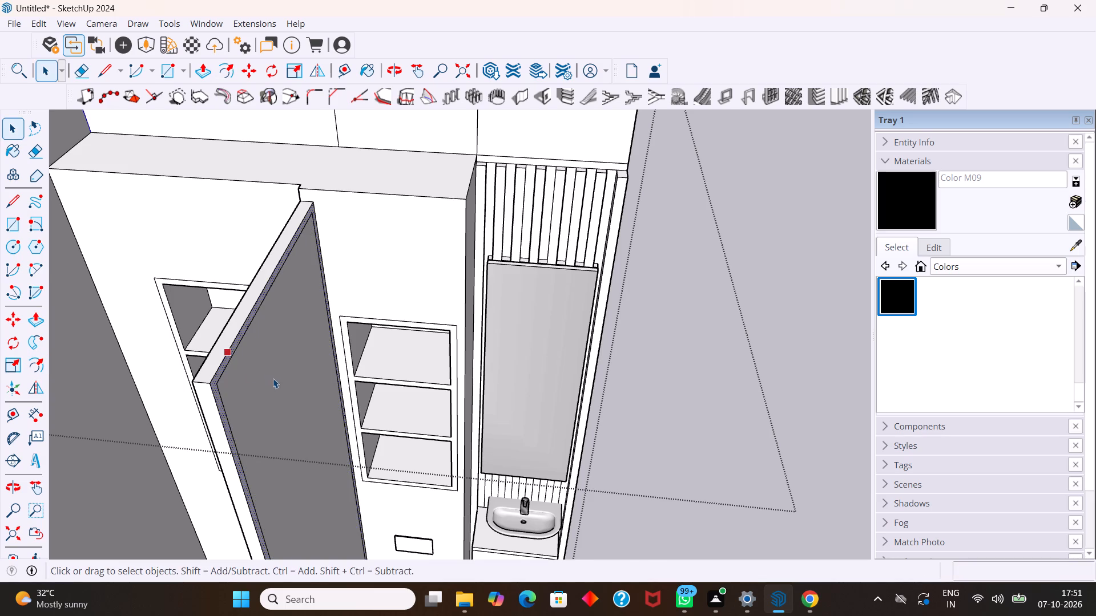
middle_click_drag(276, 380, 229, 325)
scroll(234, 329, "down", 5)
scroll(313, 401, "up", 4)
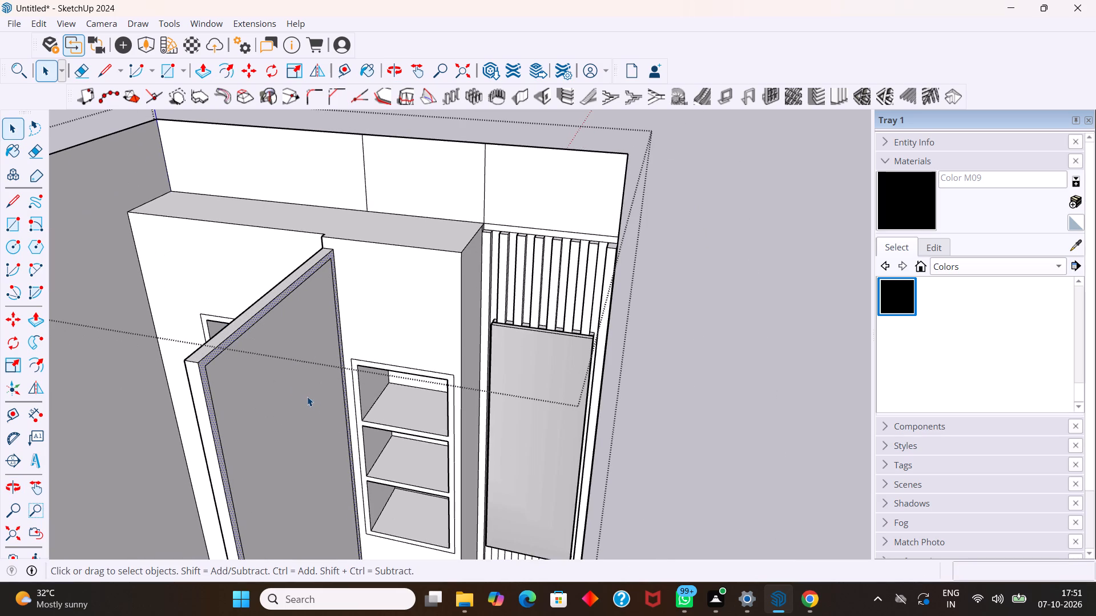
Push the inner panel of the partition's toilet-side face inward by 0.3", leaving the frame border raised.
left_click(305, 387)
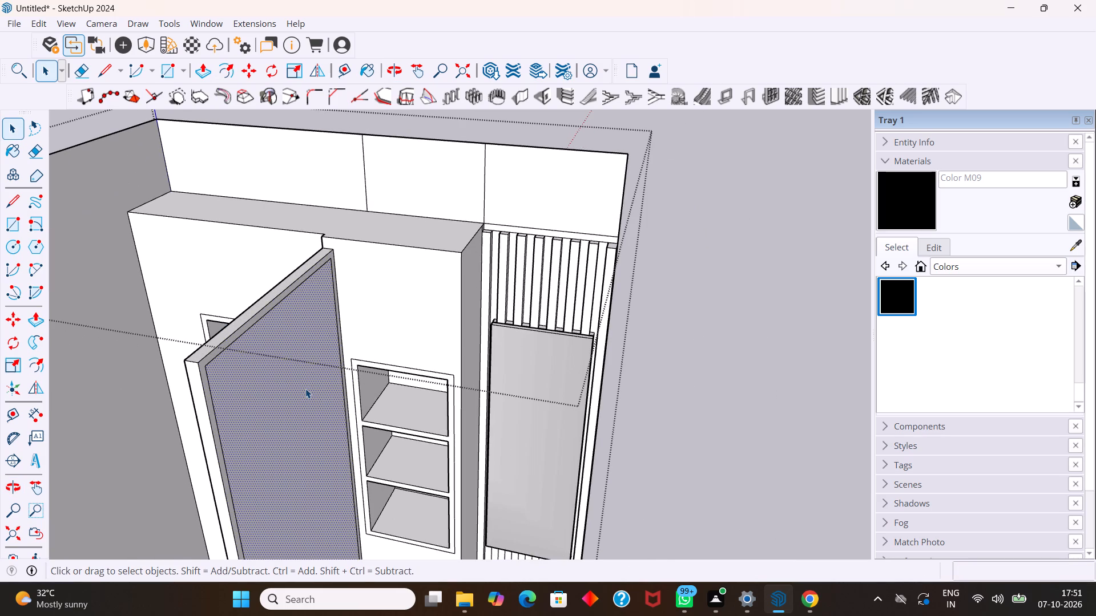
key("p")
left_click_drag(305, 388, 290, 388)
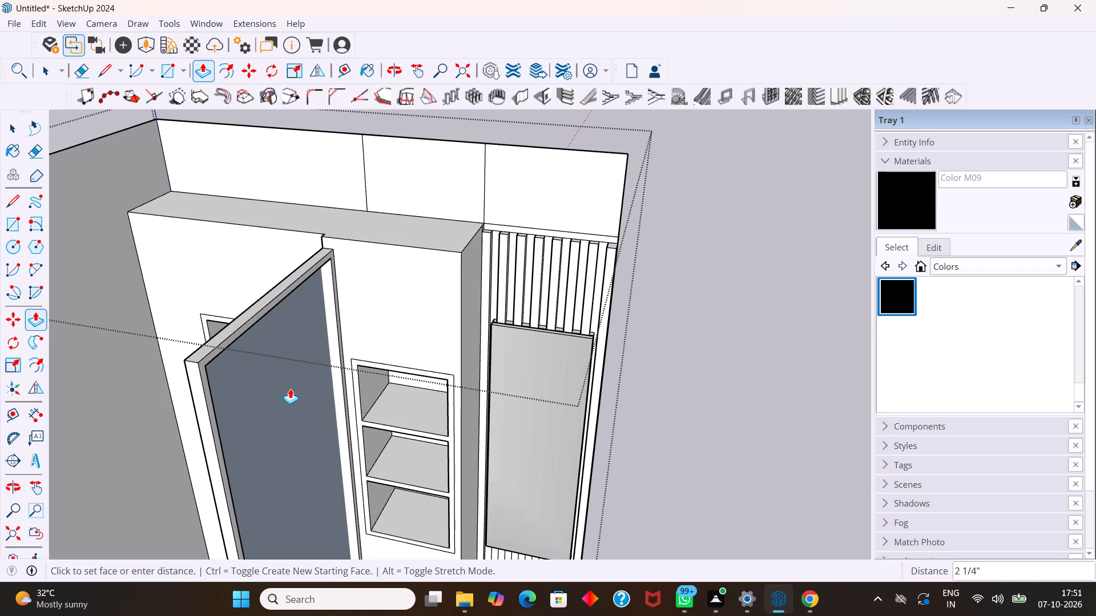
left_click_drag(290, 388, 290, 390)
key("0")
type(".3")
key("Return")
Offset the outline of the partition's opposite face inward by 1" to form a matching frame border.
middle_click_drag(252, 380, 409, 332)
scroll(403, 325, "down", 5)
middle_click_drag(285, 372, 414, 379)
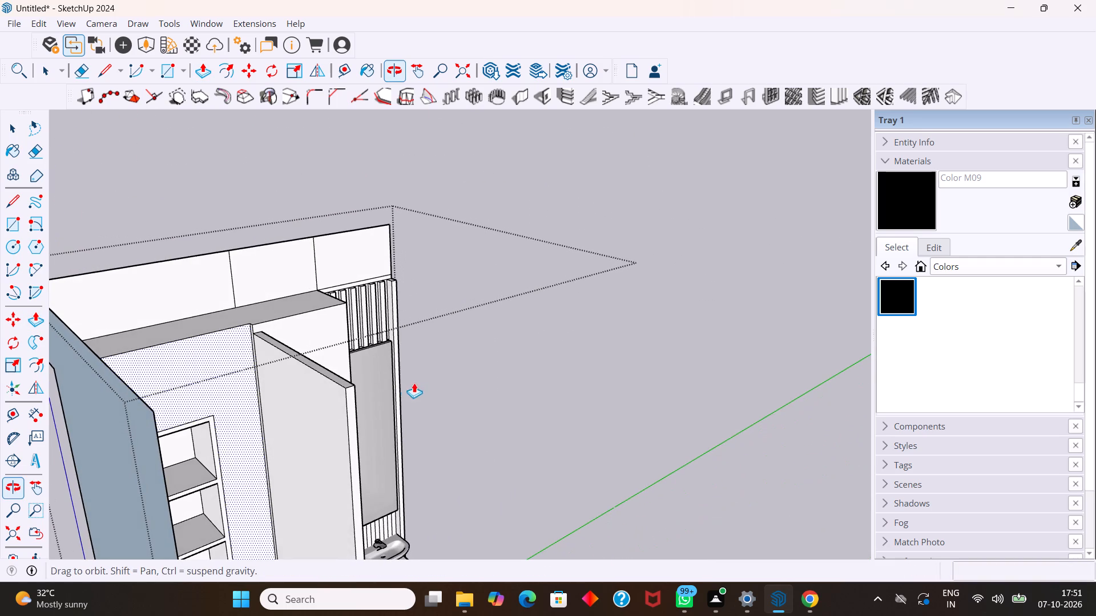
key("space")
left_click(326, 398)
key("f")
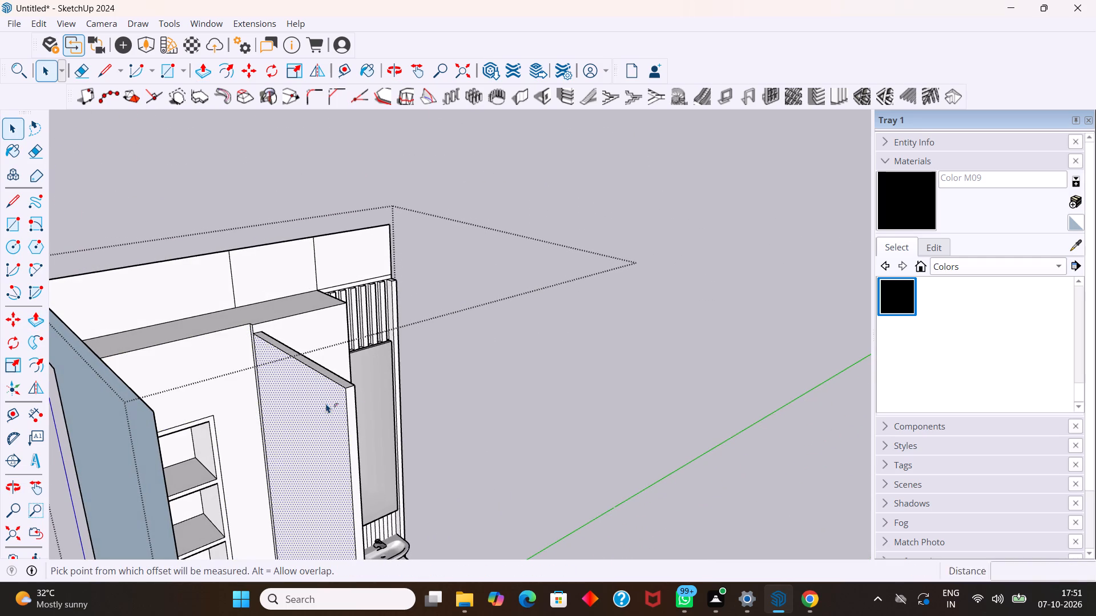
left_click_drag(326, 407, 331, 402)
key("1")
key("Return")
scroll(330, 386, "up", 9)
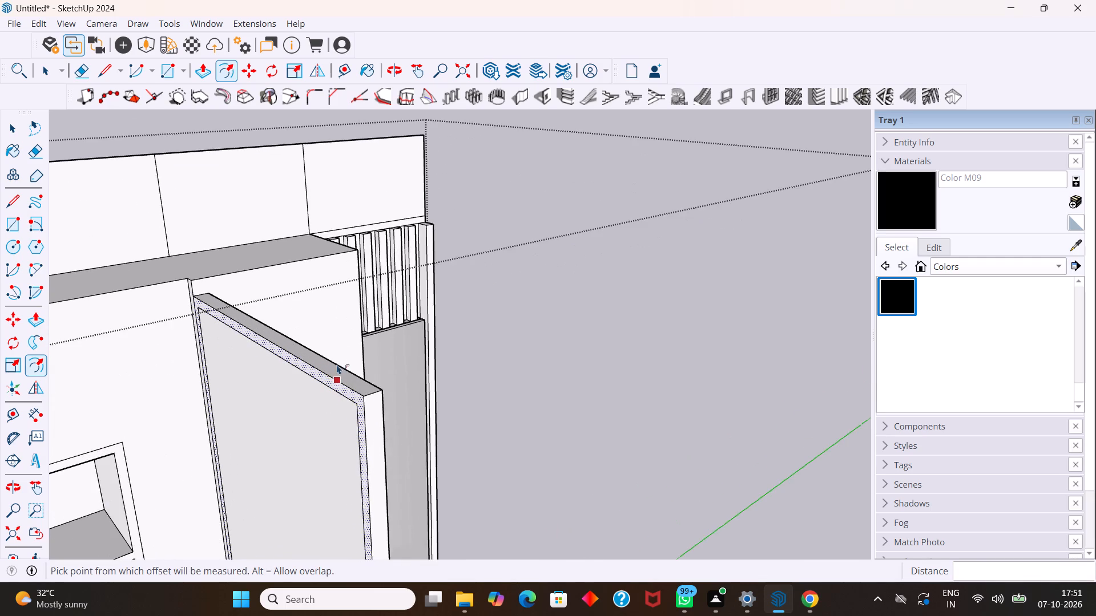
scroll(337, 364, "up", 2)
key("space")
key("space")
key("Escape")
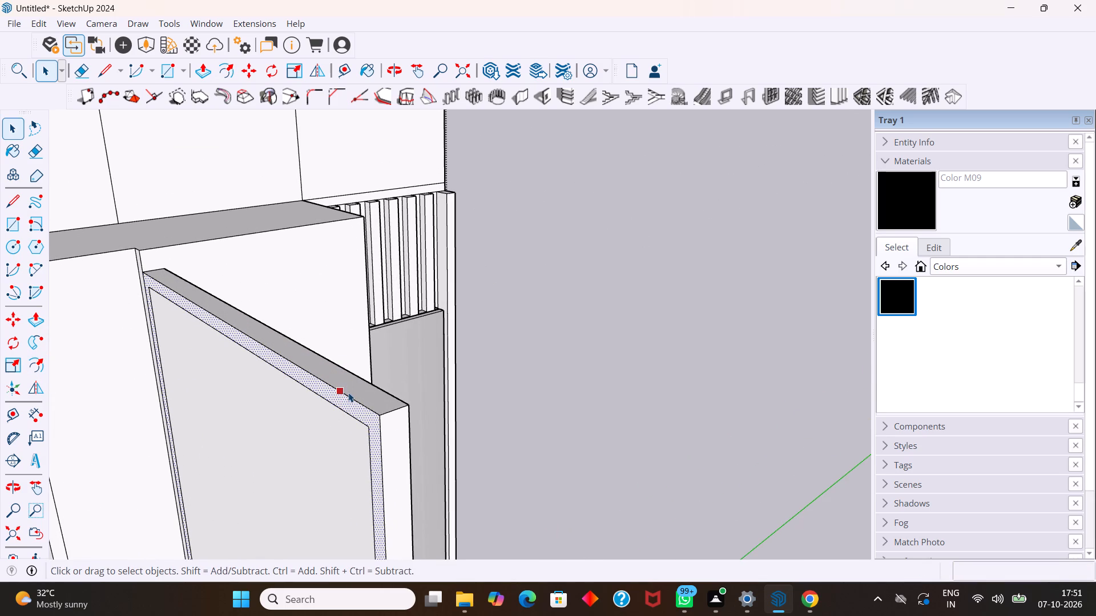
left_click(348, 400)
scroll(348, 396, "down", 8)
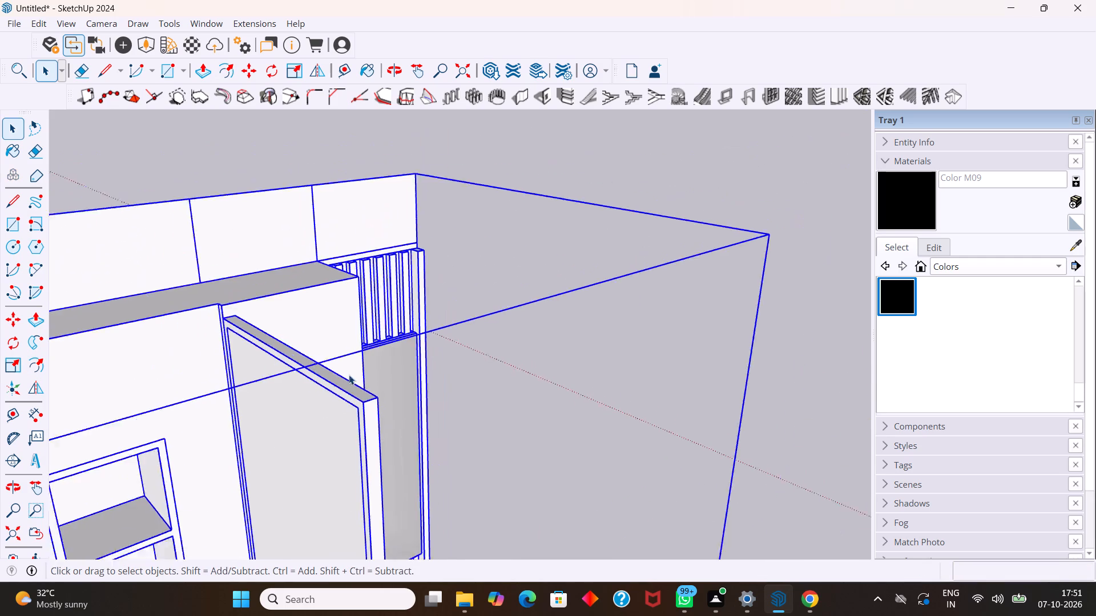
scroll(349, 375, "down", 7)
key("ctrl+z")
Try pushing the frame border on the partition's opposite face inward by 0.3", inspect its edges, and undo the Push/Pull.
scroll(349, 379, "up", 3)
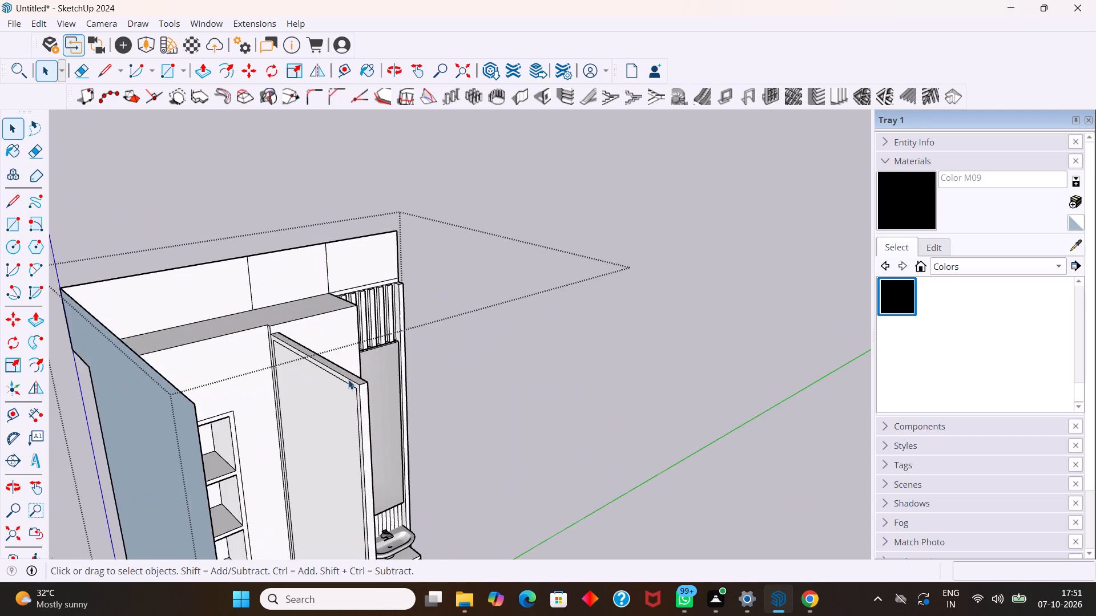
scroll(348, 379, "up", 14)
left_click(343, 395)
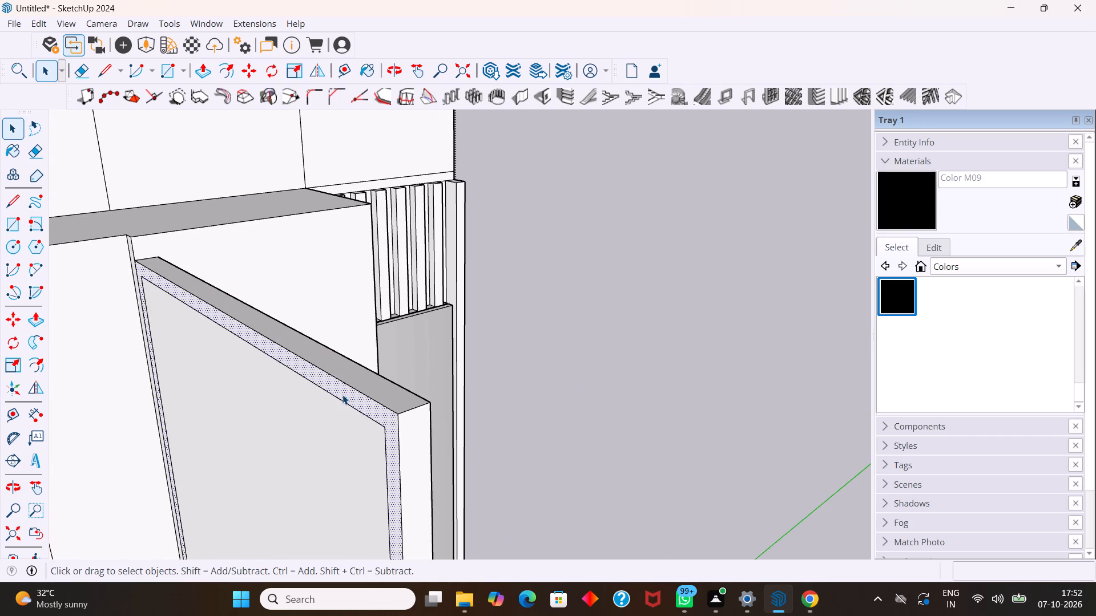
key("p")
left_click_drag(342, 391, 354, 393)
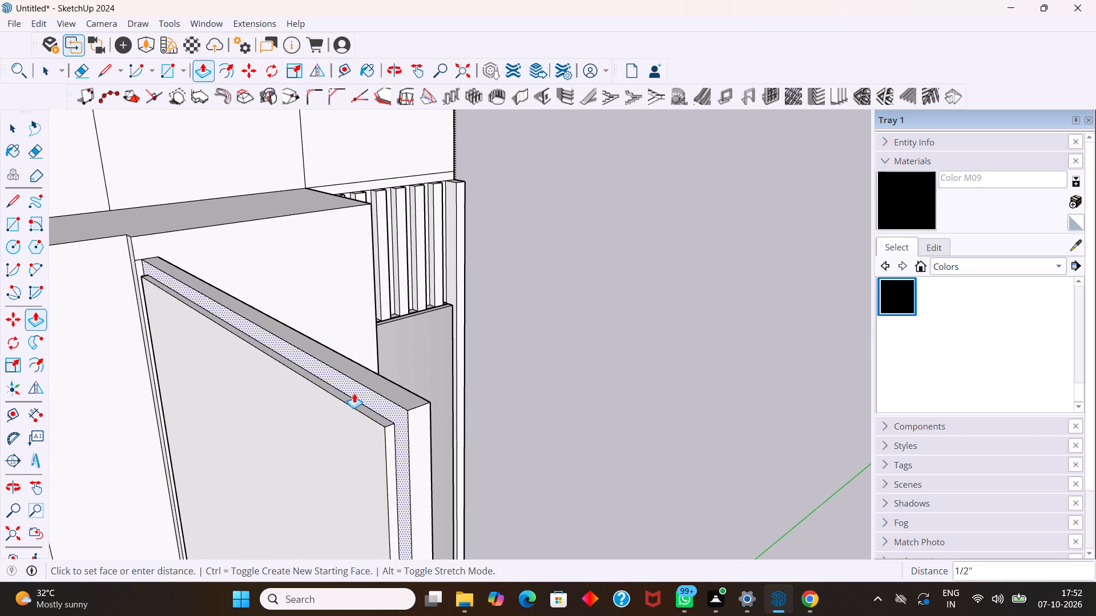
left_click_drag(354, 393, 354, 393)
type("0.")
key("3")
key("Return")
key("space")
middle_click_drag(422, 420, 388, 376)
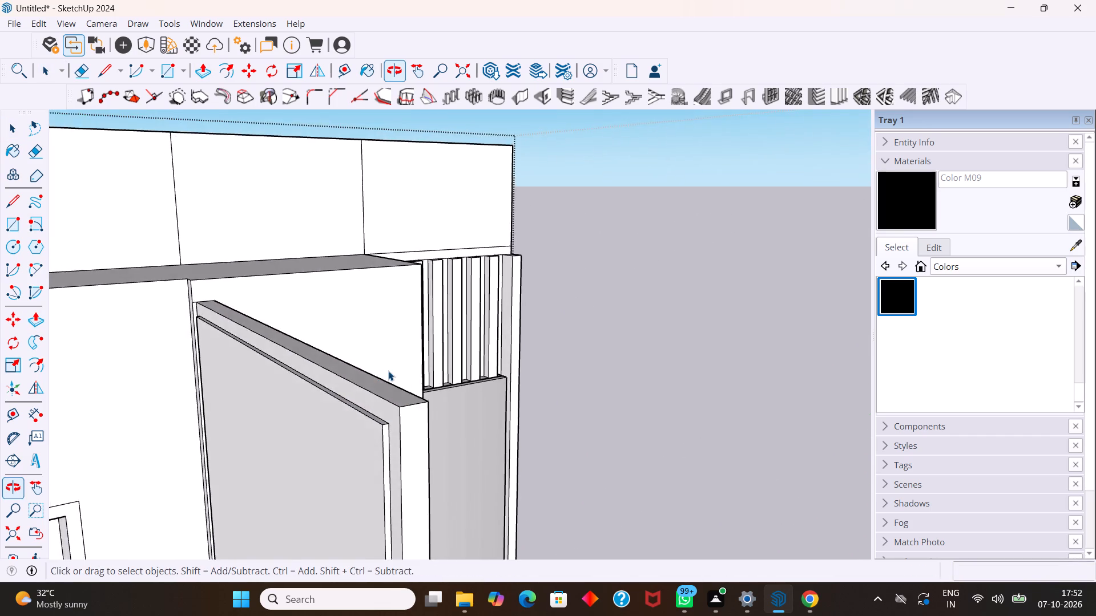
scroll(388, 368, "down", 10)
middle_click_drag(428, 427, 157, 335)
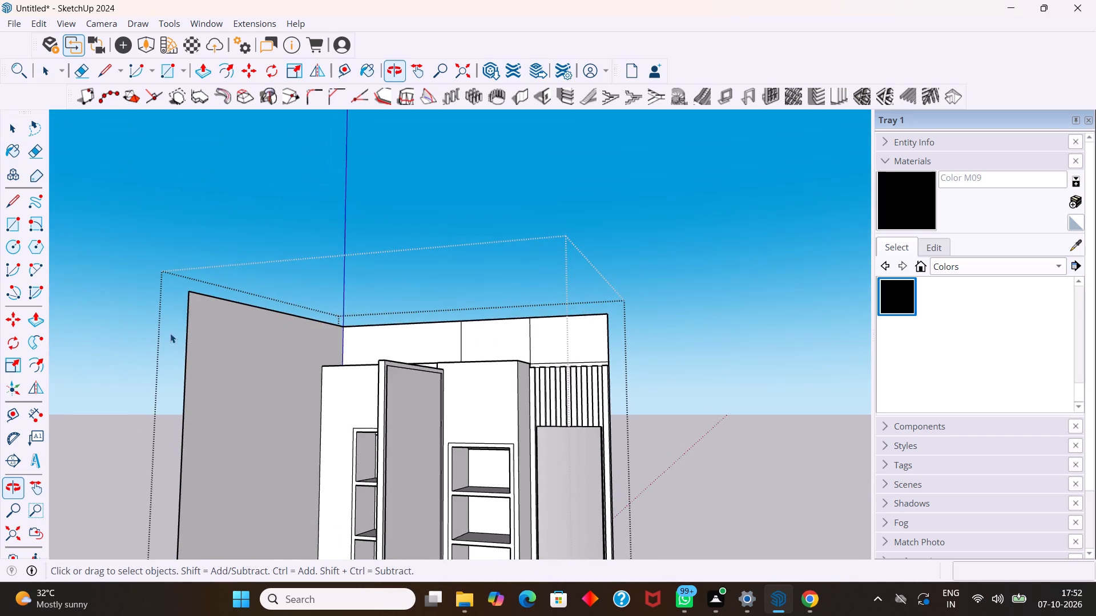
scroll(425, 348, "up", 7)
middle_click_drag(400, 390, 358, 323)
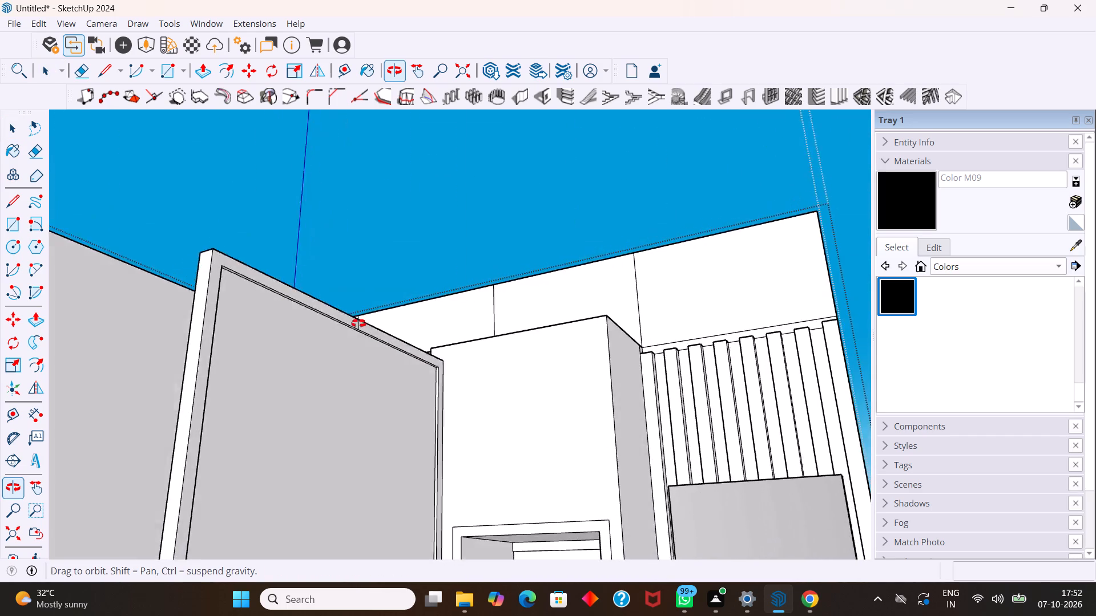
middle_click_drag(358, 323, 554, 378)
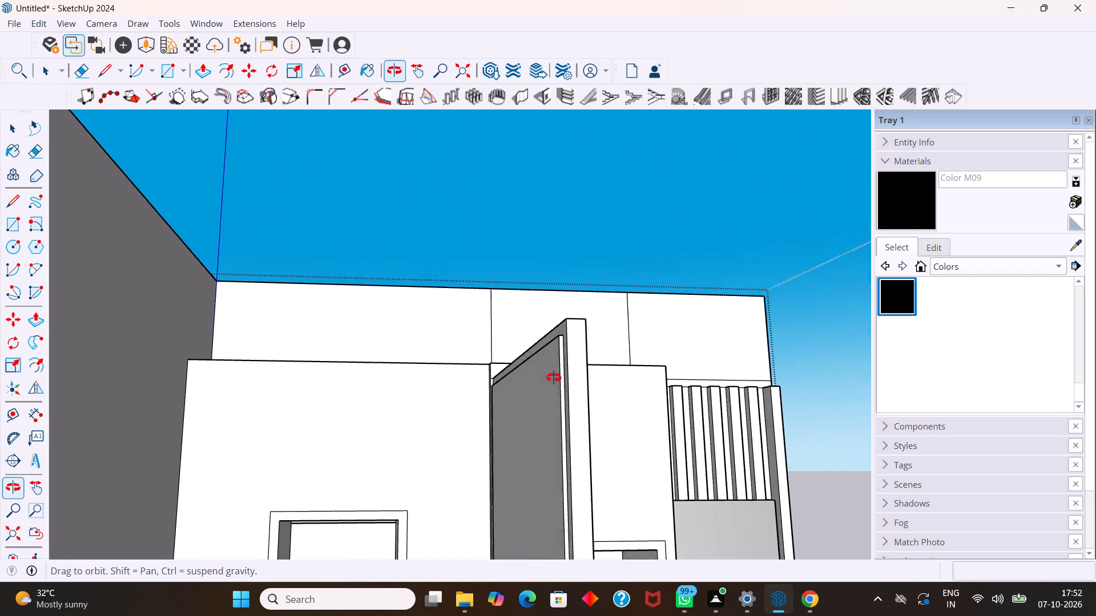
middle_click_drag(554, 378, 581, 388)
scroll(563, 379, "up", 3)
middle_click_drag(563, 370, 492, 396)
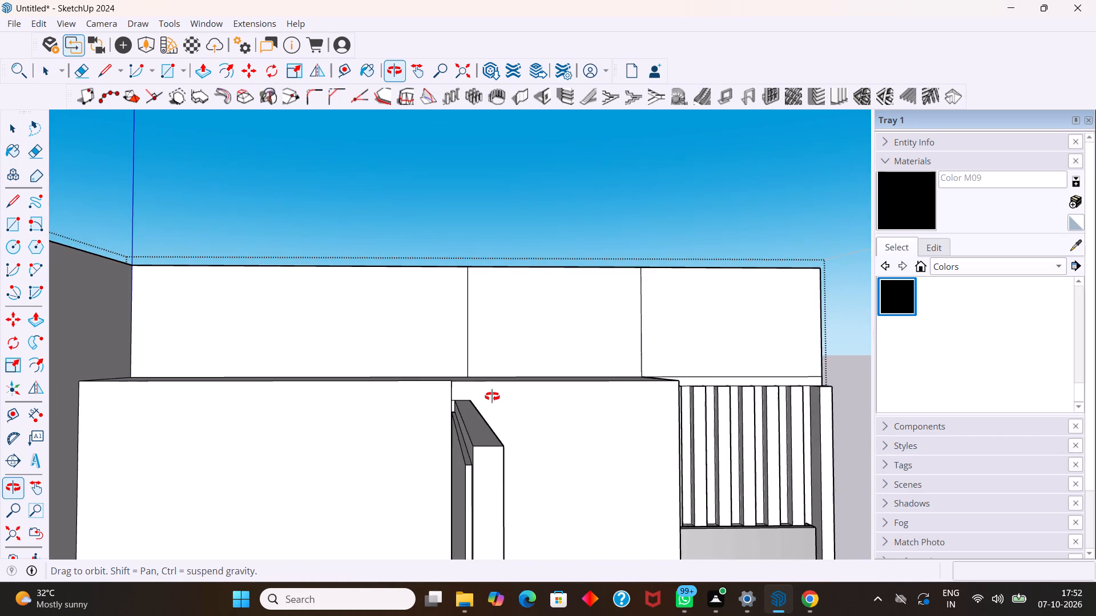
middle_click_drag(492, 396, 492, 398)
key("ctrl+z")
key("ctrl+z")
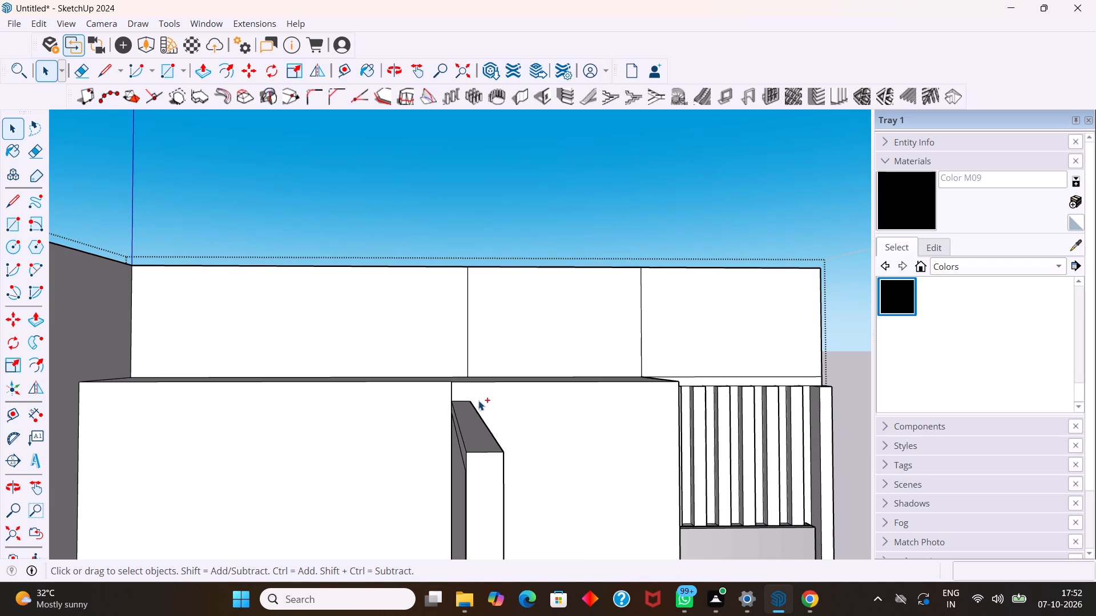
Push the inner panel inside the frame border on the partition's opposite face inward by 0.3".
middle_click_drag(468, 411, 570, 397)
left_click(568, 447)
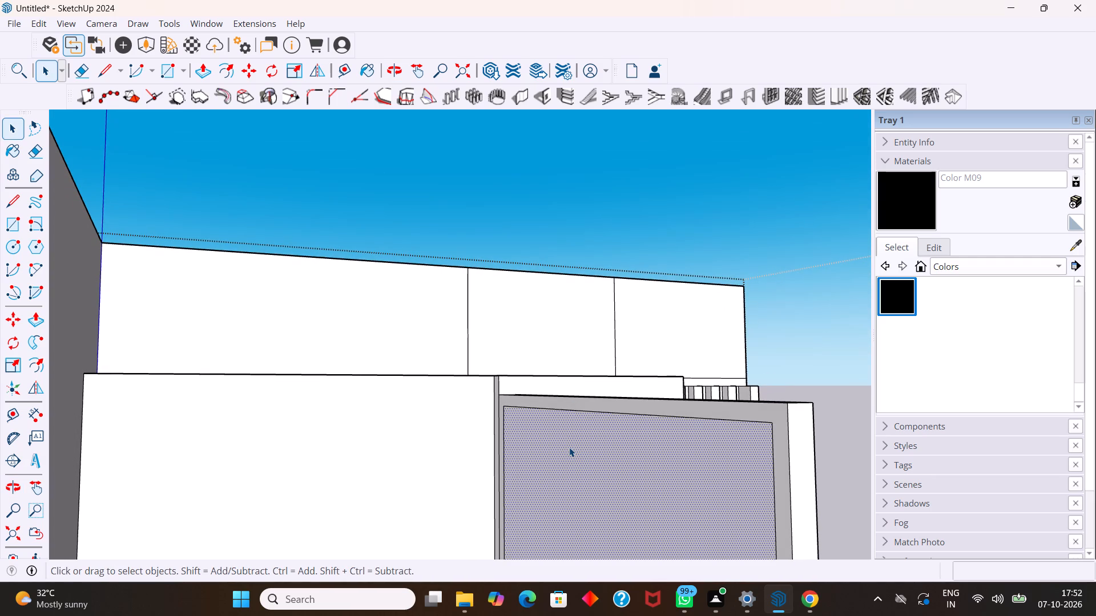
key("p")
left_click_drag(569, 445, 582, 444)
type("0.3")
key("Return")
key("space")
middle_click_drag(595, 429, 498, 408)
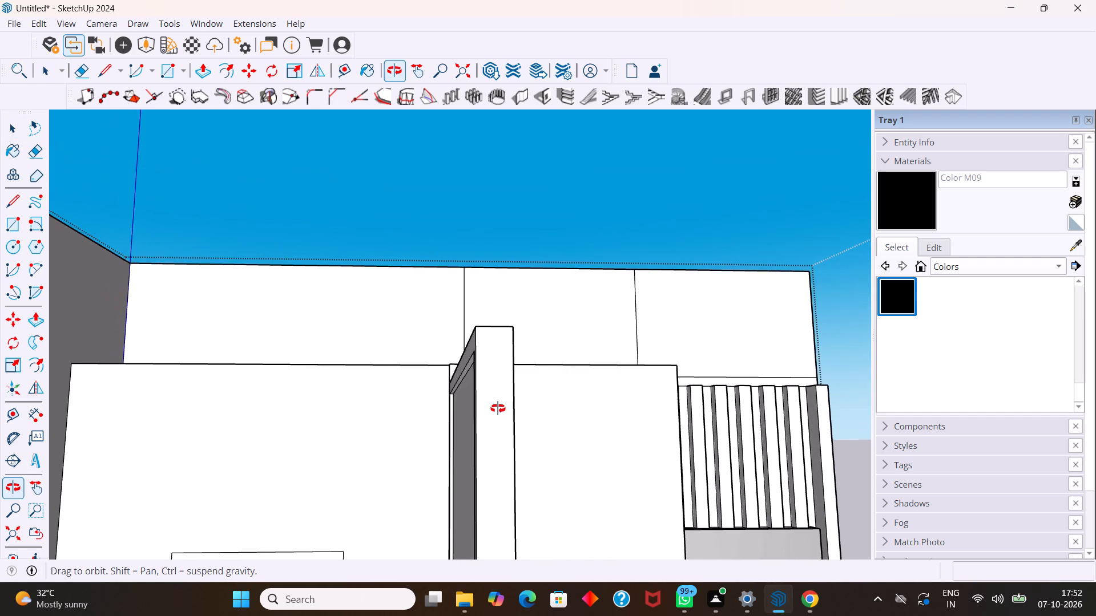
Paint the glass partition's top edge, toilet-side frame border and front end face black with Color M09.
middle_click_drag(498, 408, 497, 409)
middle_click(497, 410)
middle_click_drag(513, 412, 487, 415)
scroll(473, 404, "down", 10)
middle_click_drag(587, 425, 498, 431)
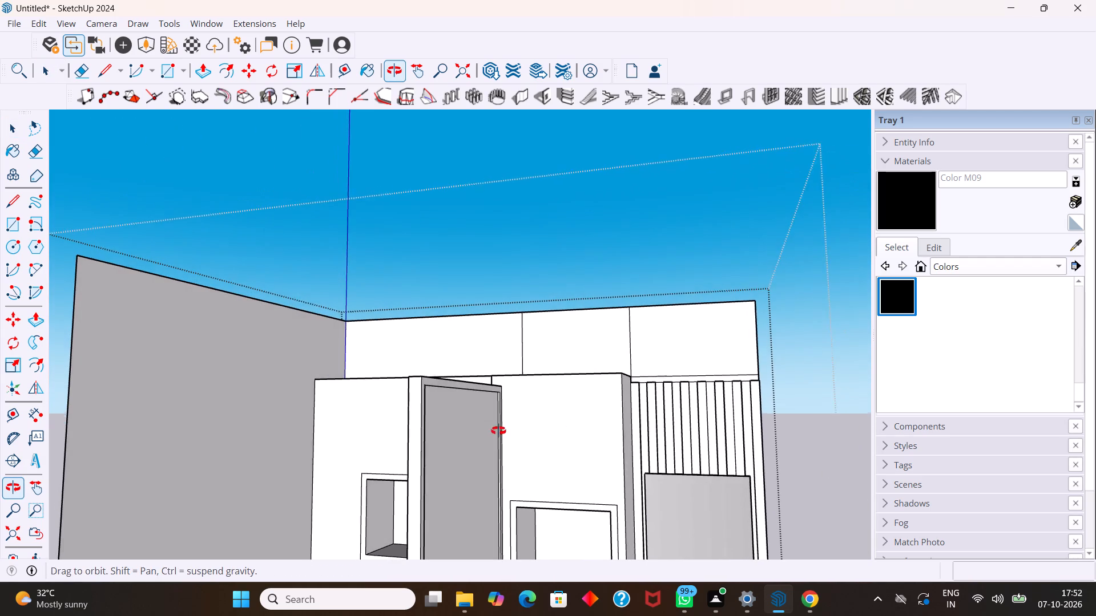
middle_click_drag(498, 431, 503, 431)
left_click(901, 305)
middle_click_drag(623, 335, 565, 391)
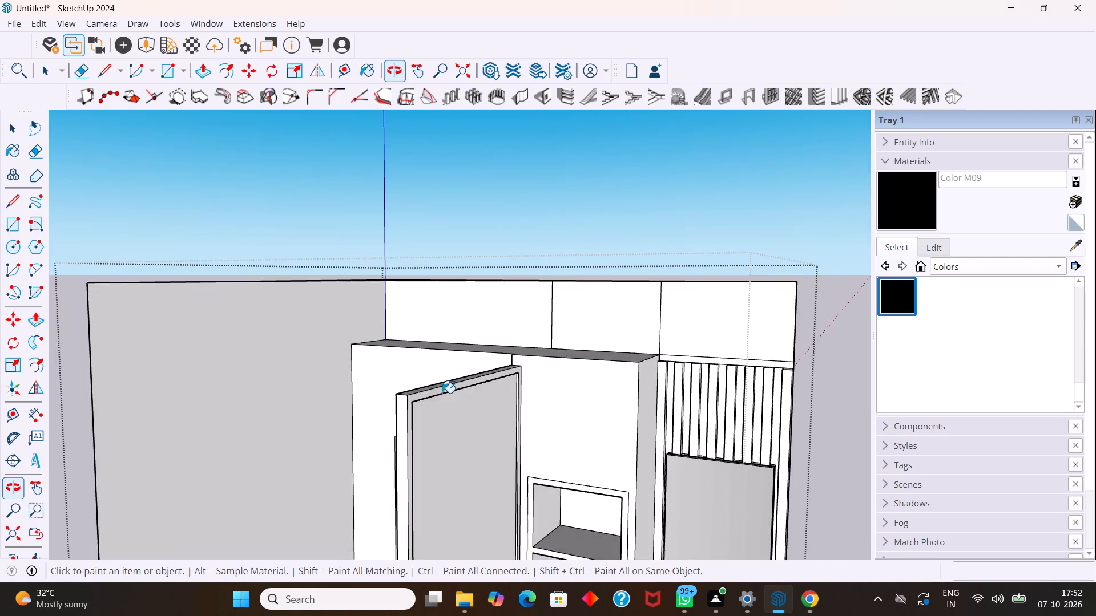
scroll(432, 383, "up", 2)
middle_click_drag(429, 380, 428, 445)
left_click(461, 457)
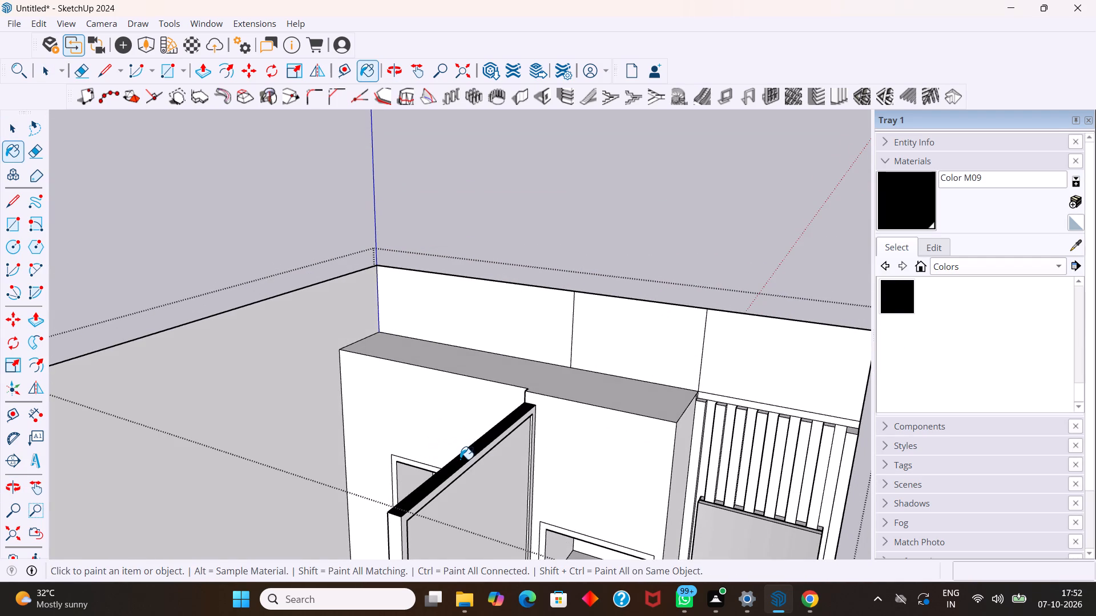
left_click(466, 467)
scroll(463, 465, "down", 4)
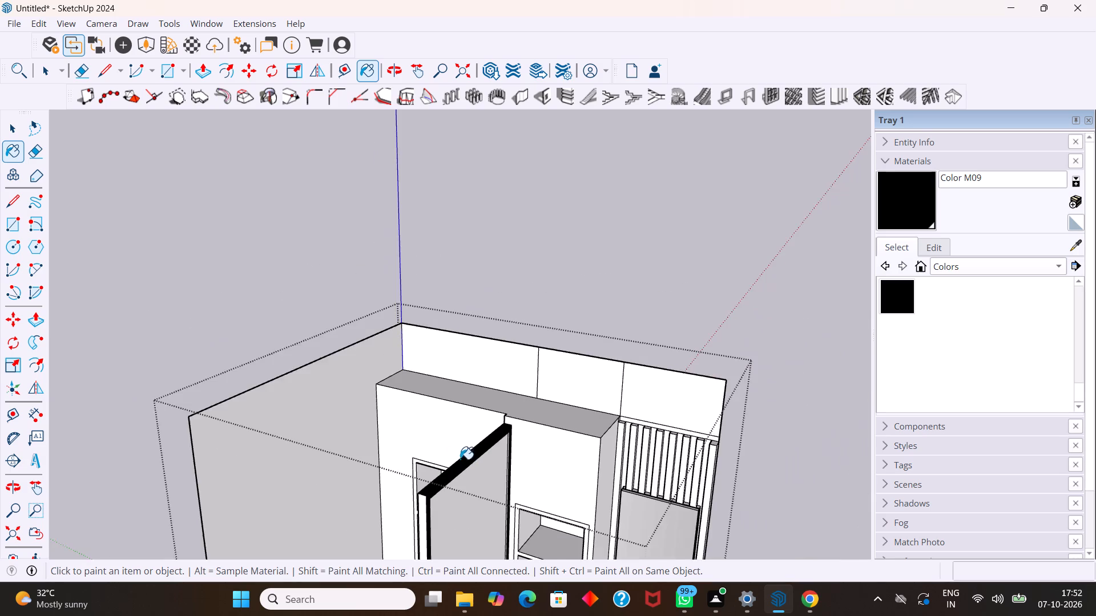
scroll(460, 459, "down", 2)
middle_click_drag(454, 459, 503, 431)
scroll(506, 429, "up", 1)
left_click(433, 511)
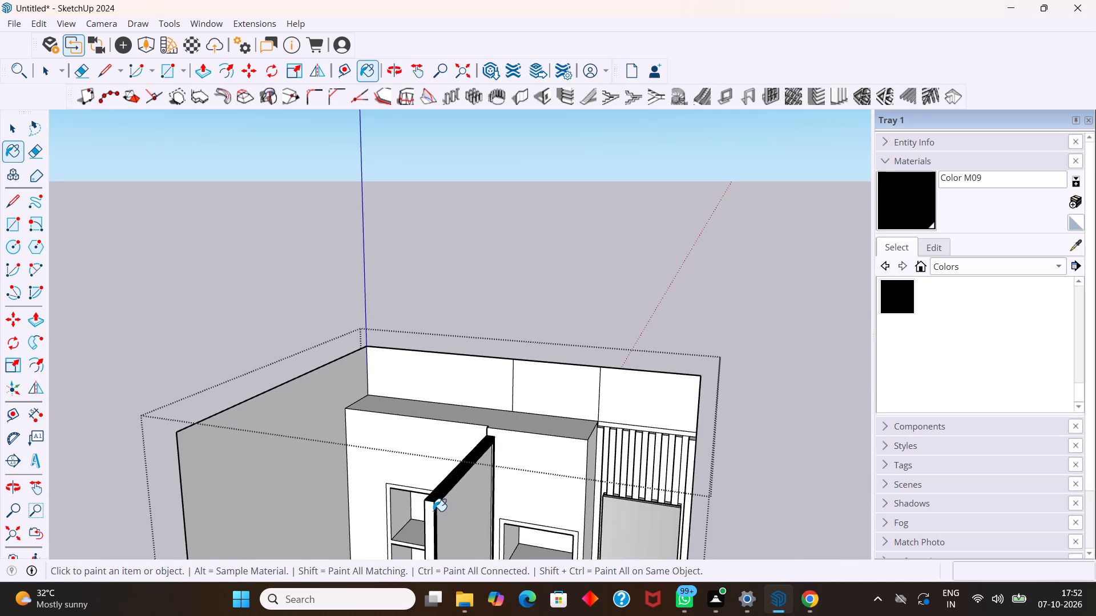
Paint the frame border on the partition's face away from the toilet, plus its recess's top and rear inner edges, with Color M09.
scroll(427, 504, "down", 1)
middle_click_drag(427, 504, 646, 458)
scroll(526, 473, "up", 3)
middle_click_drag(490, 487, 542, 491)
scroll(542, 491, "up", 1)
scroll(468, 496, "up", 6)
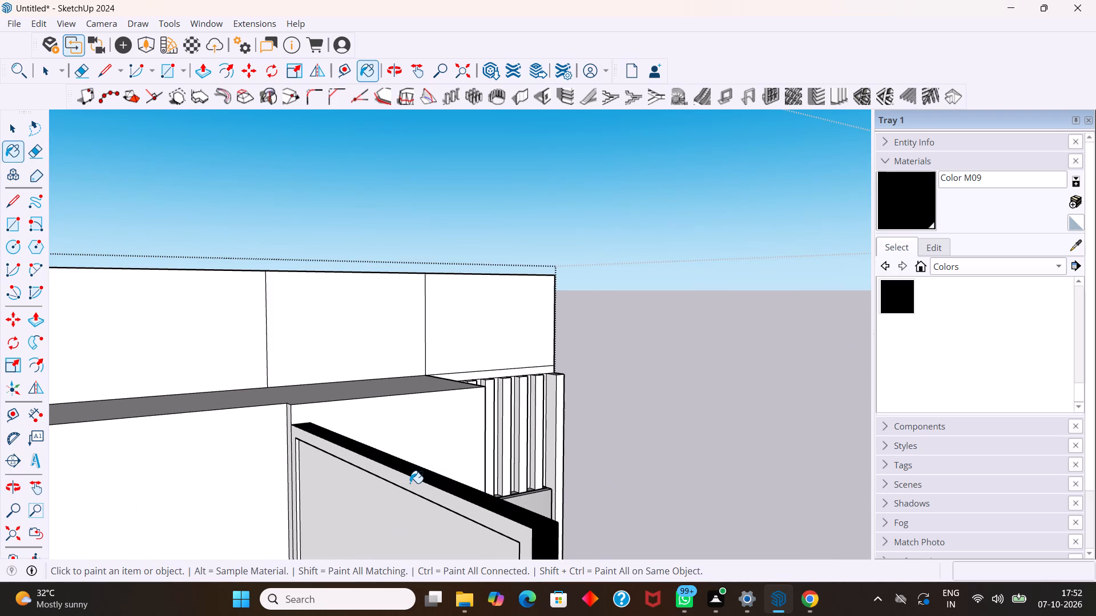
left_click(410, 483)
scroll(297, 483, "up", 10)
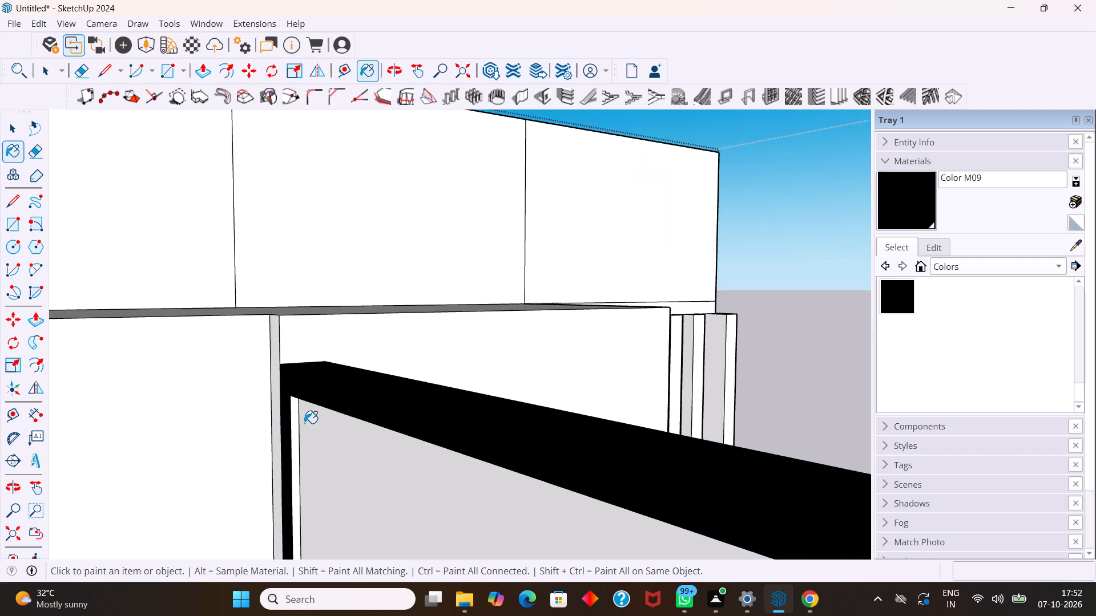
middle_click_drag(326, 423, 260, 262)
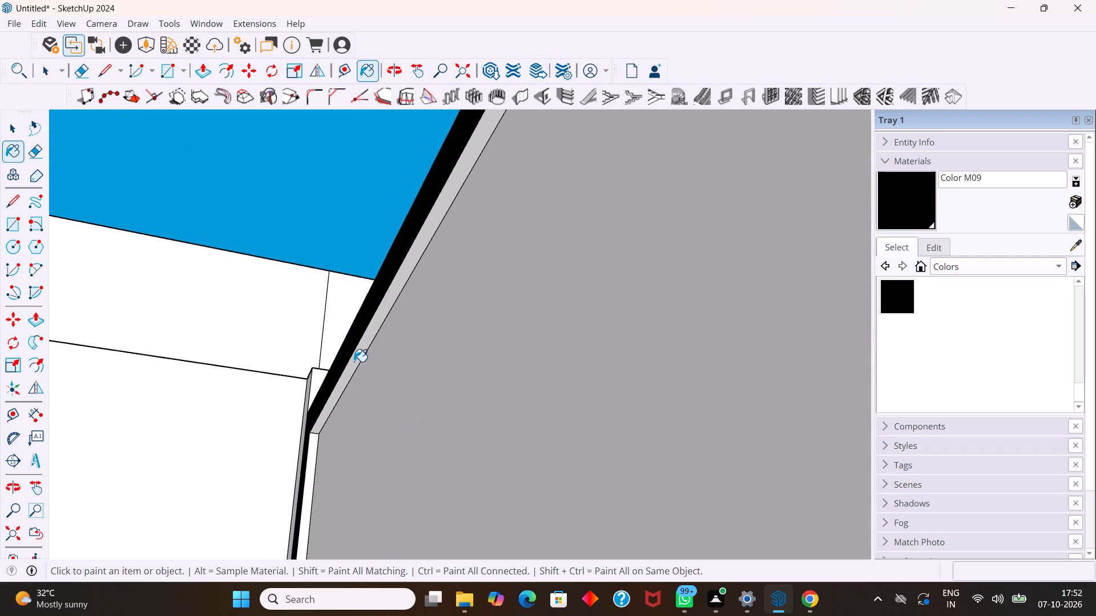
left_click(354, 362)
left_click(310, 464)
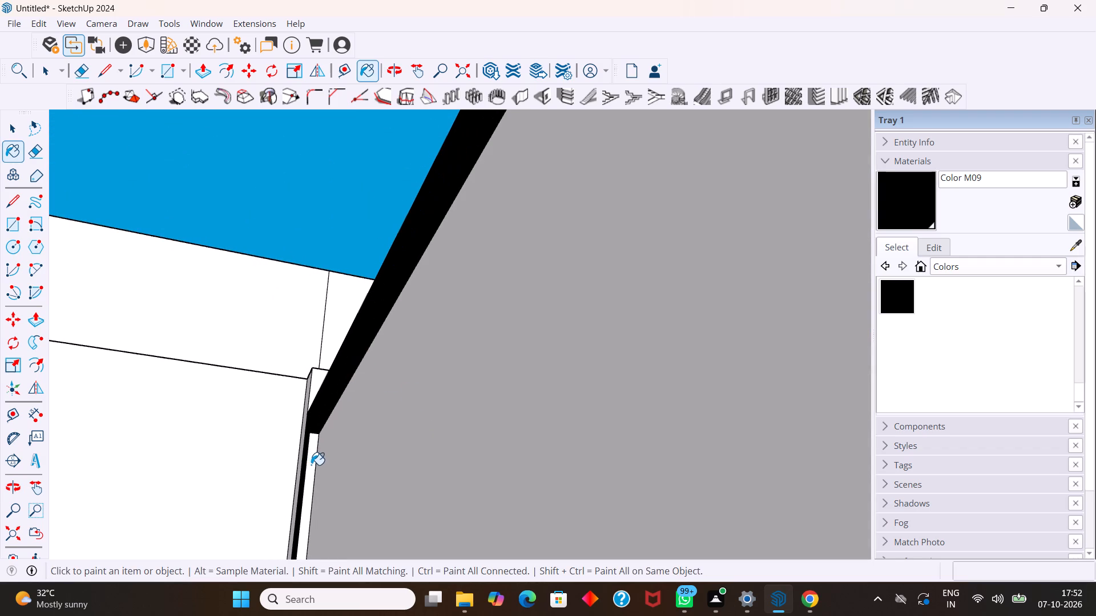
Paint the top and rear inner edges of the partition's toilet-side recess with Color M09.
scroll(317, 453, "down", 20)
scroll(317, 453, "down", 1)
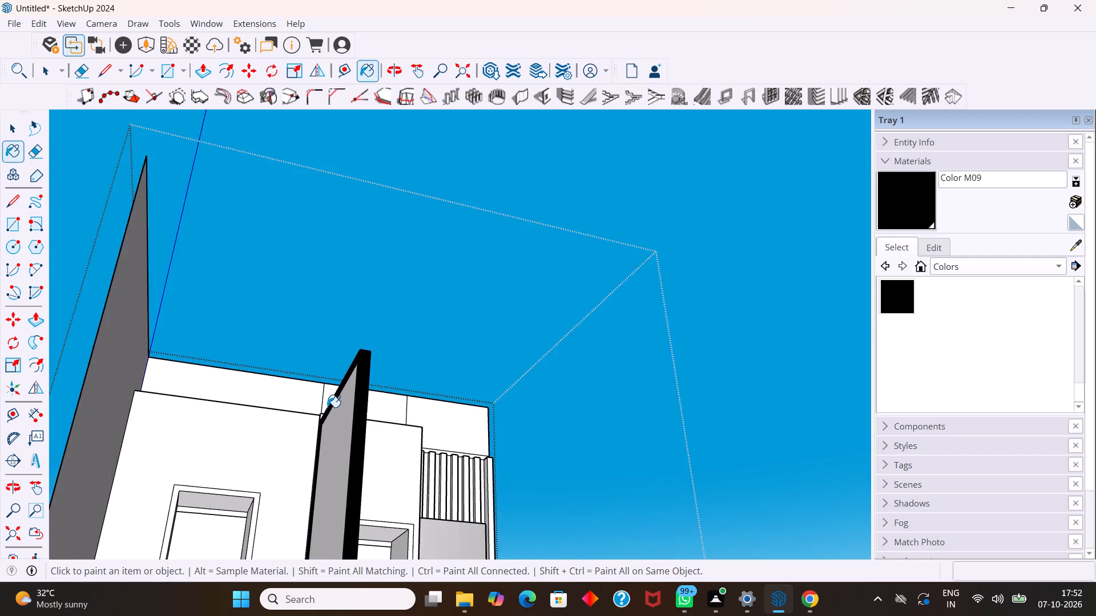
scroll(327, 407, "down", 16)
middle_click_drag(366, 443, 232, 453)
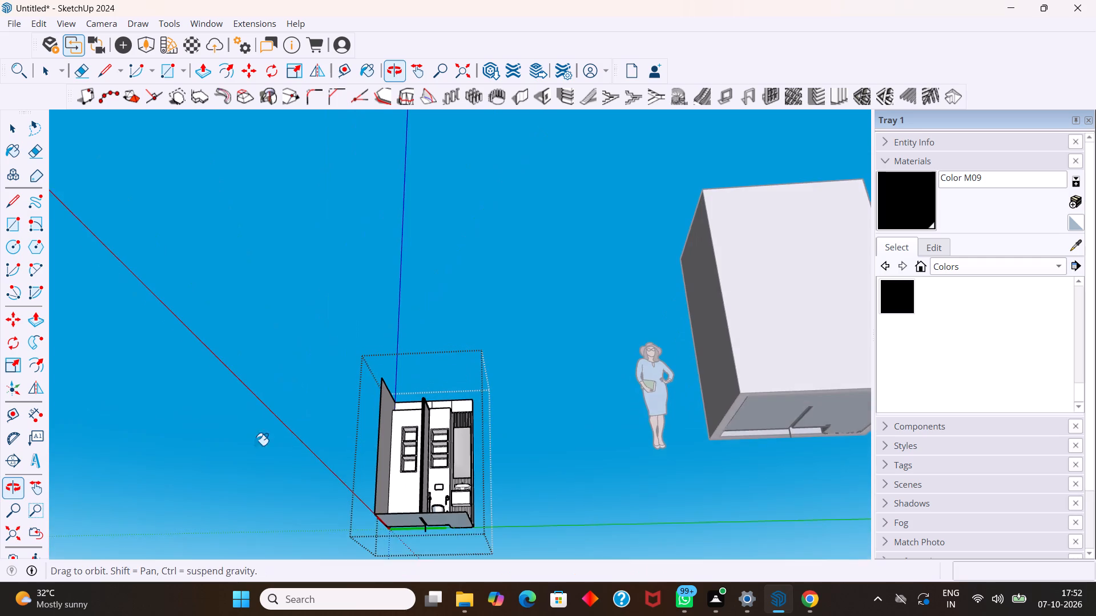
scroll(399, 418, "up", 14)
middle_click_drag(453, 395, 342, 375)
scroll(363, 377, "up", 8)
middle_click_drag(432, 421, 426, 343)
scroll(447, 319, "up", 7)
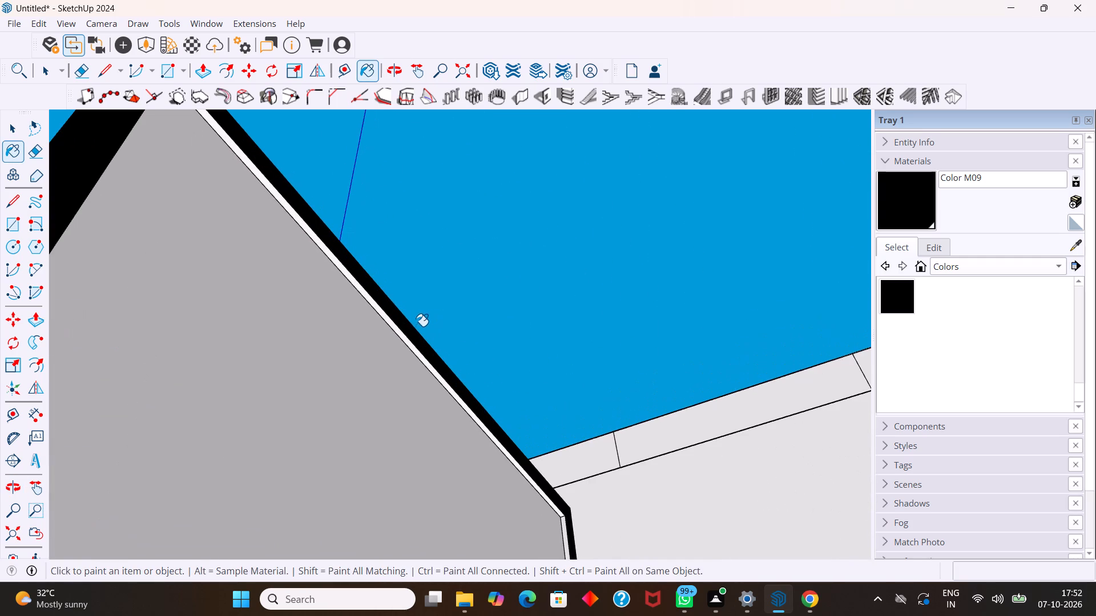
left_click(406, 339)
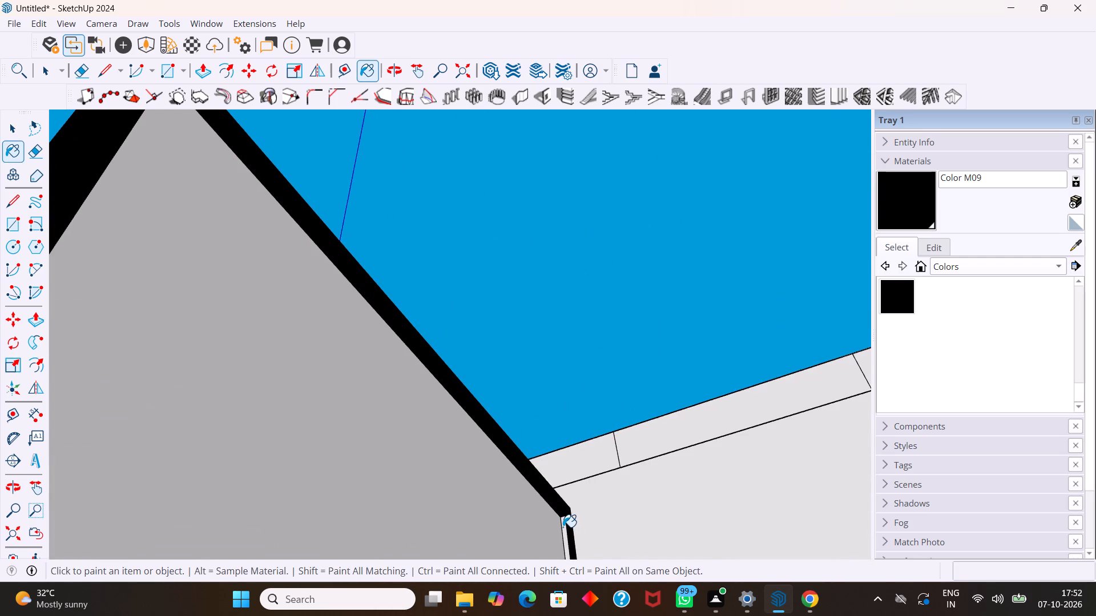
left_click(563, 526)
Paint the front vertical inner edge of the partition's toilet-side recess with Color M09.
middle_click_drag(550, 512, 473, 496)
scroll(472, 485, "down", 7)
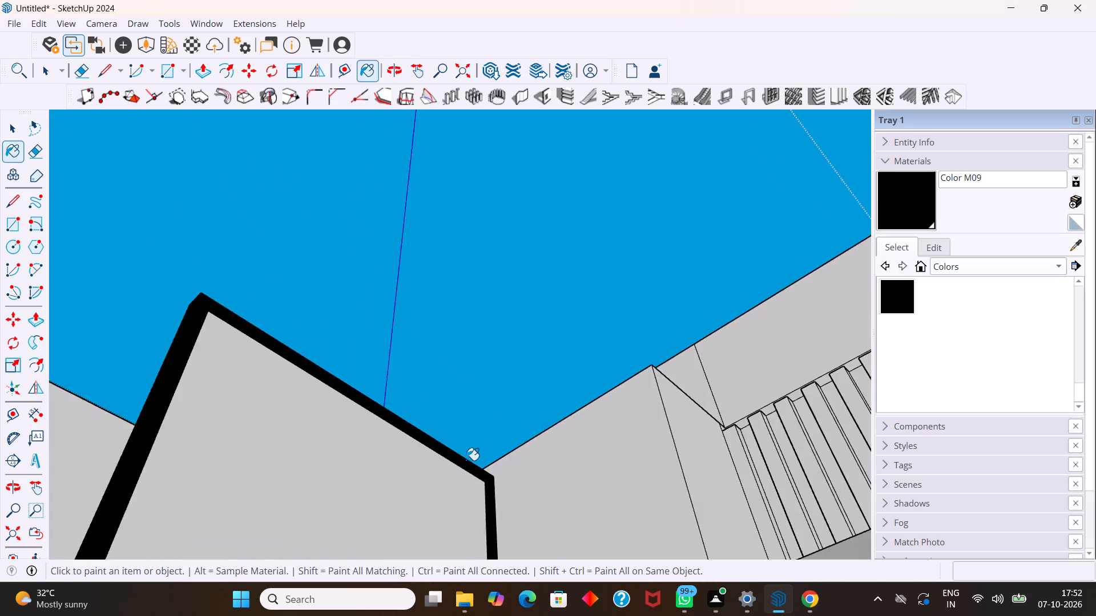
scroll(466, 460, "down", 4)
scroll(432, 457, "up", 1)
middle_click_drag(385, 457, 239, 444)
scroll(239, 444, "up", 4)
middle_click_drag(276, 455, 164, 463)
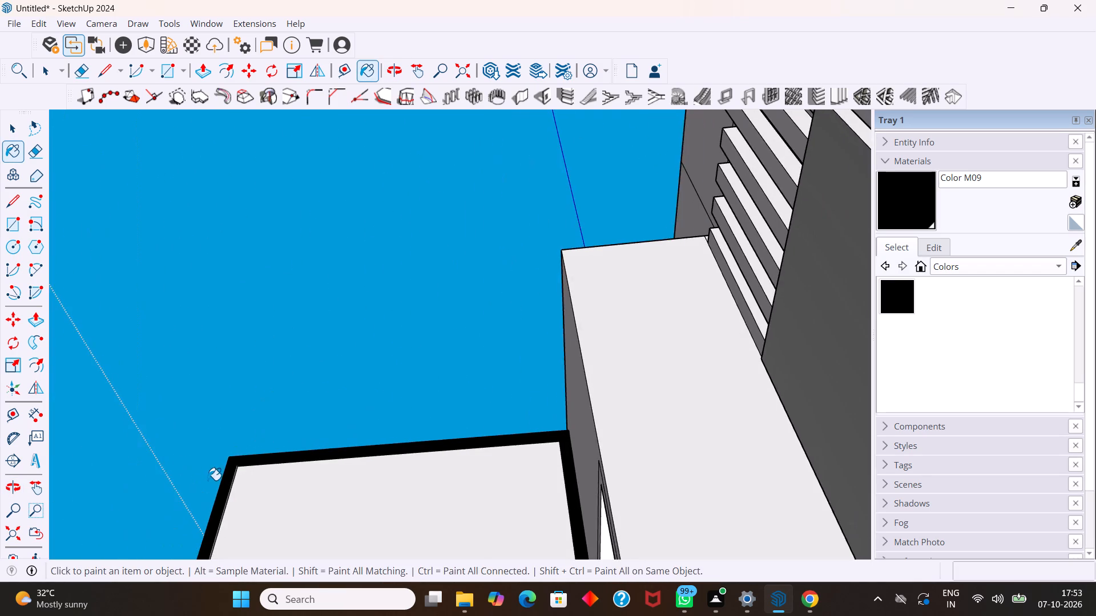
scroll(209, 480, "up", 6)
middle_click_drag(285, 495, 179, 487)
scroll(174, 492, "up", 3)
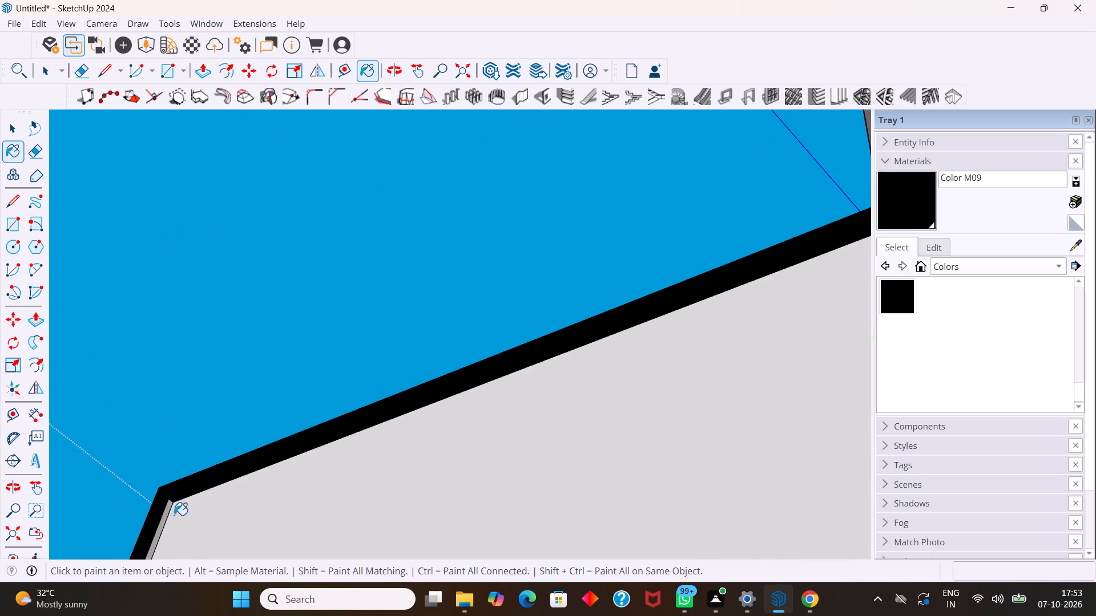
left_click(164, 517)
Paint the bottom inner edge of the toilet-side recess, beside the toilet base, with Color M09.
scroll(174, 511, "down", 10)
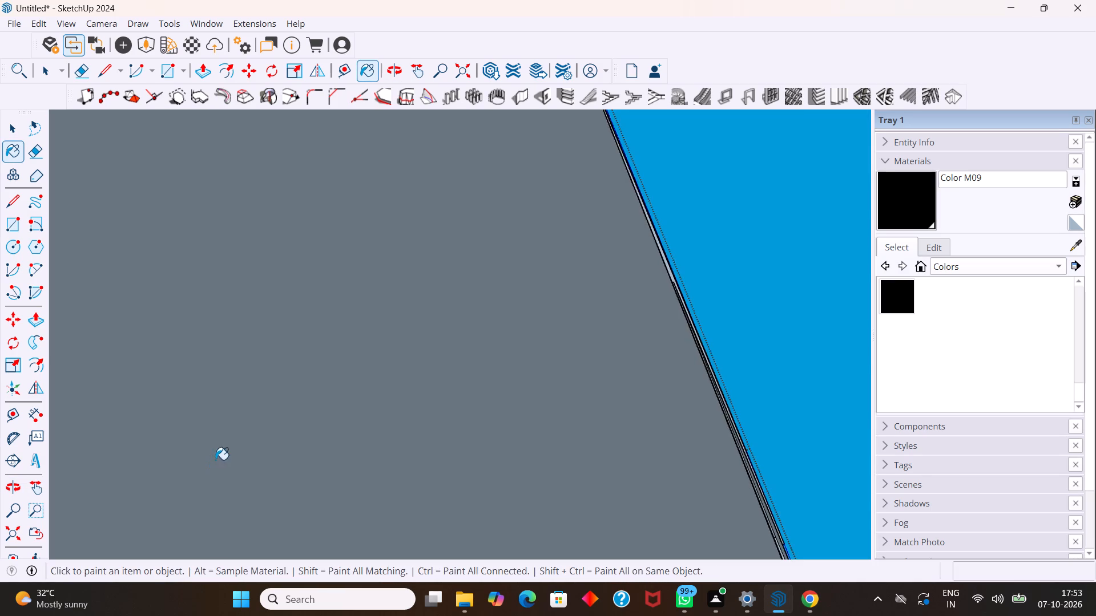
scroll(234, 456, "down", 20)
scroll(234, 456, "down", 14)
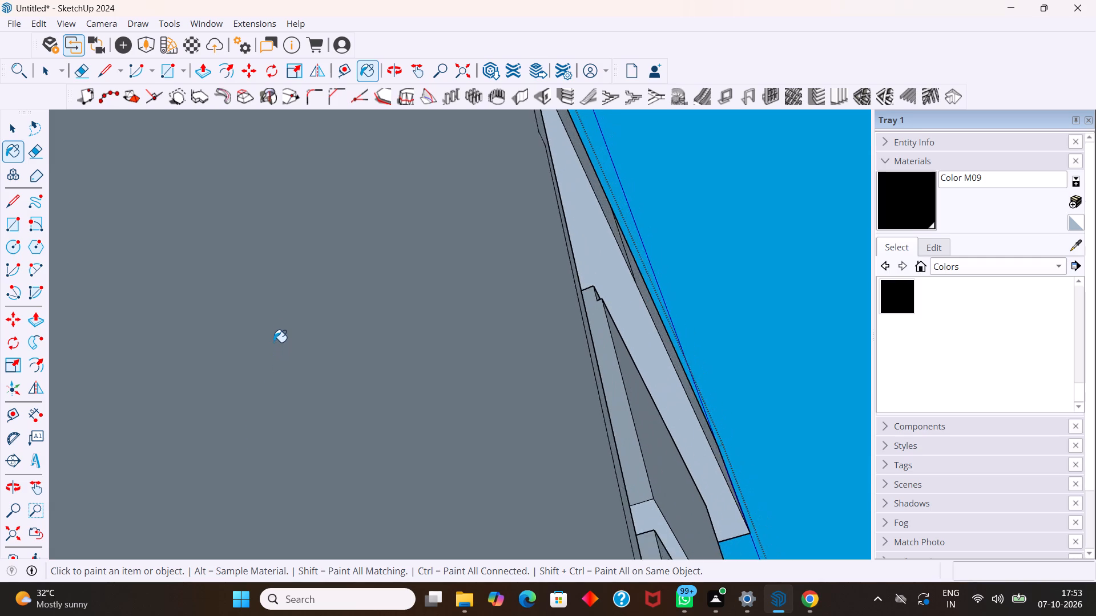
scroll(273, 342, "down", 9)
scroll(274, 323, "up", 1)
scroll(274, 323, "down", 13)
scroll(232, 282, "down", 1)
middle_click_drag(235, 295, 575, 423)
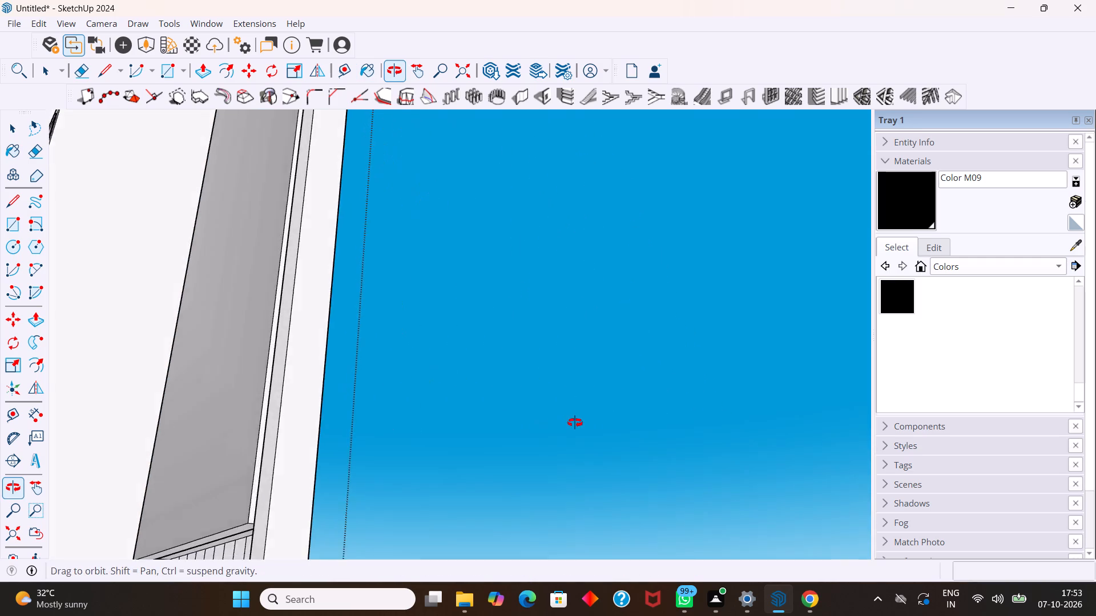
middle_click_drag(575, 423, 539, 415)
scroll(228, 403, "down", 10)
scroll(91, 437, "down", 7)
middle_click_drag(107, 420, 107, 433)
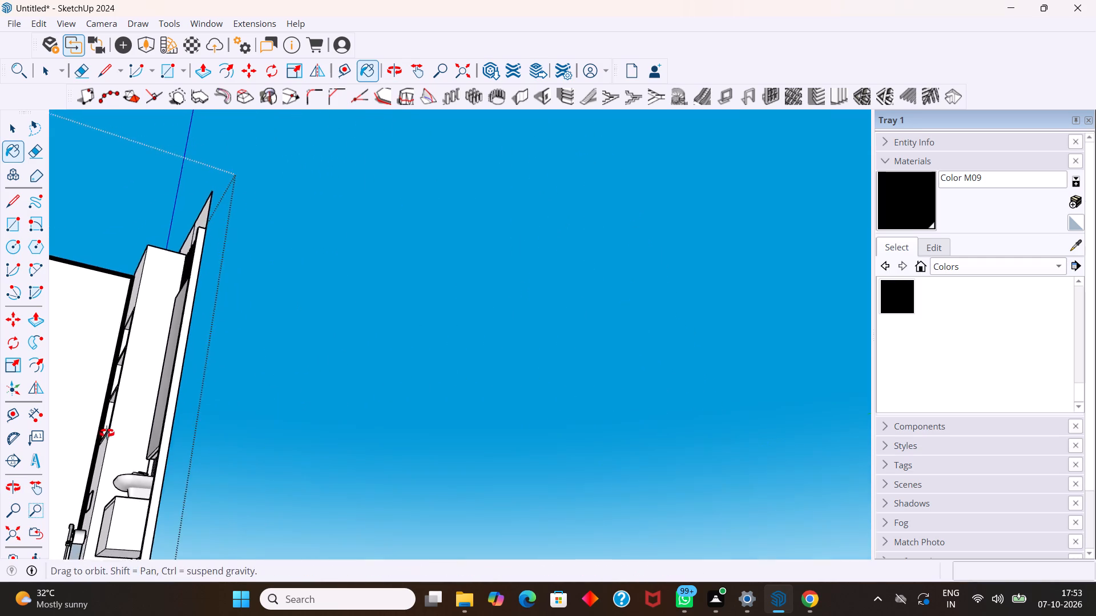
middle_click_drag(107, 433, 106, 439)
scroll(106, 435, "down", 9)
middle_click_drag(76, 476, 54, 513)
scroll(80, 512, "down", 1)
scroll(80, 509, "up", 9)
middle_click_drag(91, 508, 82, 556)
scroll(100, 531, "up", 8)
middle_click_drag(104, 521, 104, 520)
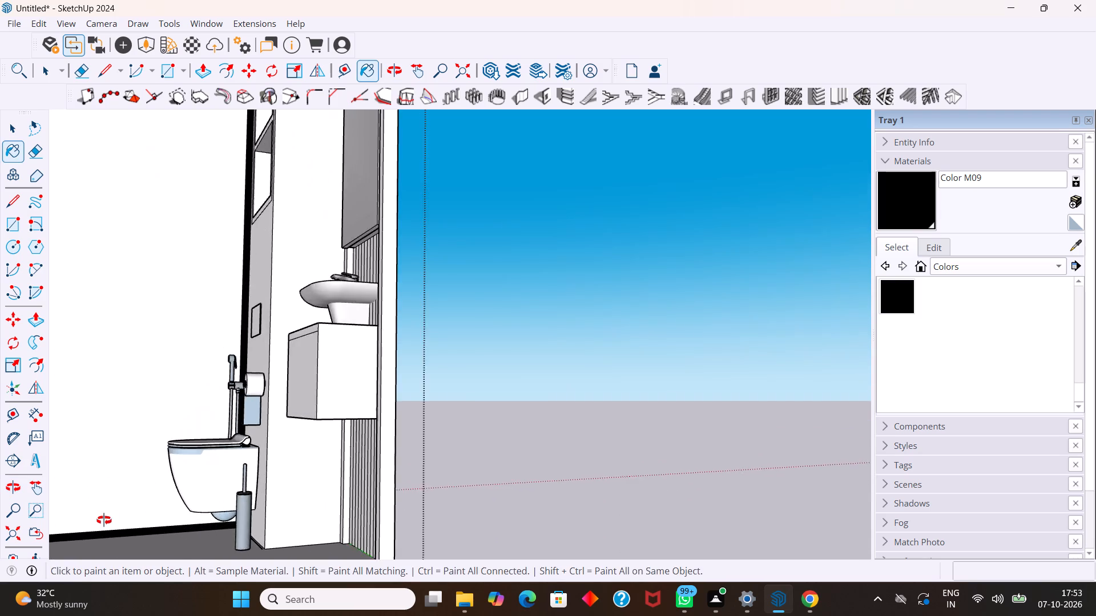
middle_click_drag(104, 520, 93, 581)
scroll(233, 443, "down", 10)
scroll(186, 500, "up", 10)
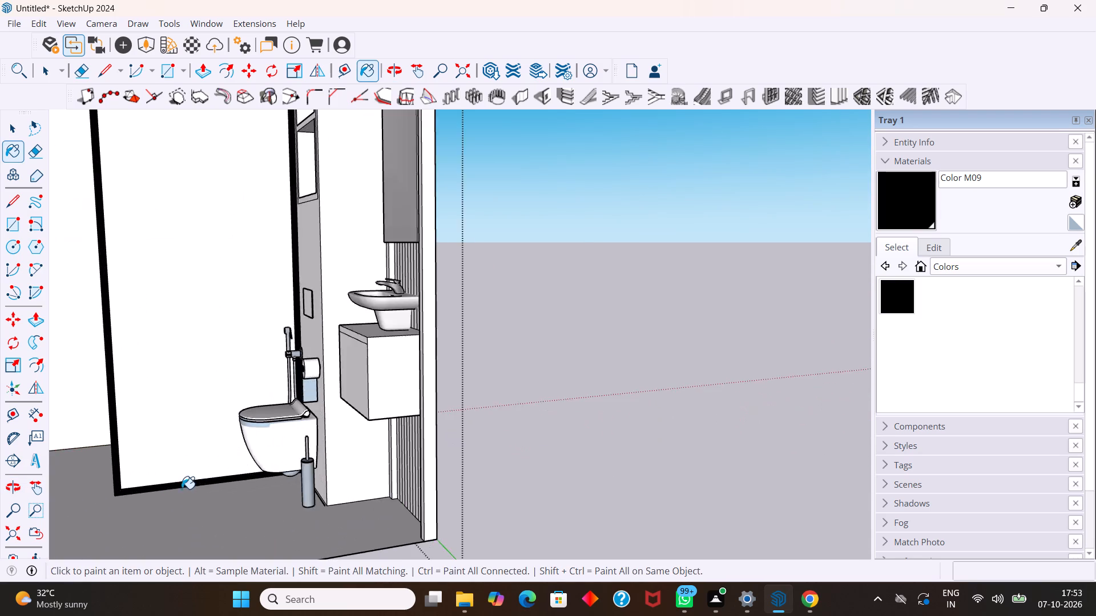
scroll(182, 489, "up", 5)
middle_click_drag(178, 468, 161, 524)
scroll(166, 520, "up", 4)
scroll(168, 514, "down", 5)
scroll(178, 522, "up", 4)
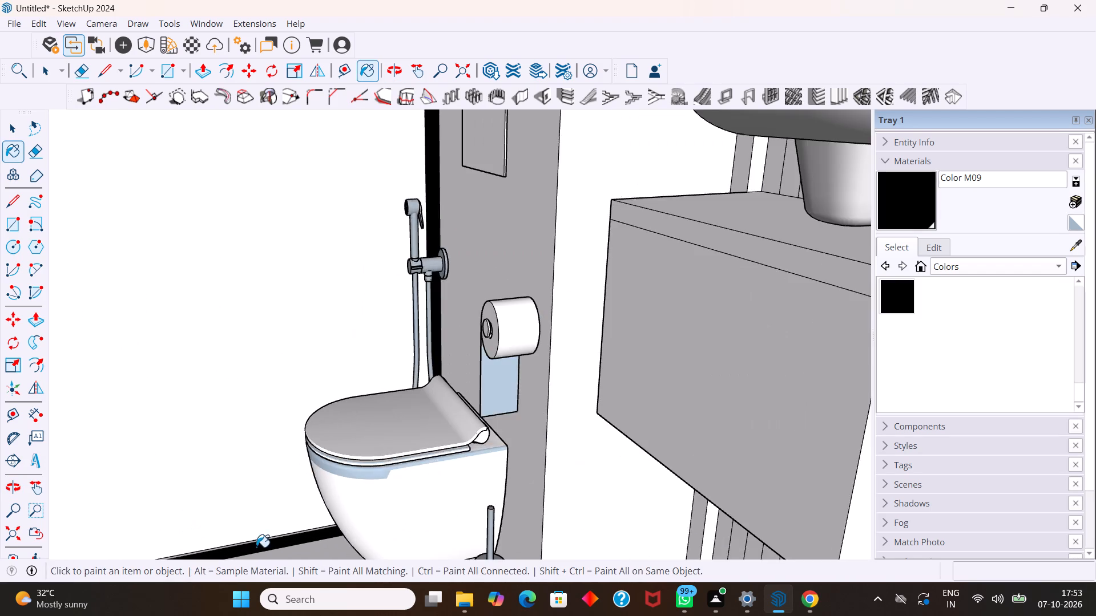
scroll(272, 538, "up", 6)
scroll(348, 523, "up", 10)
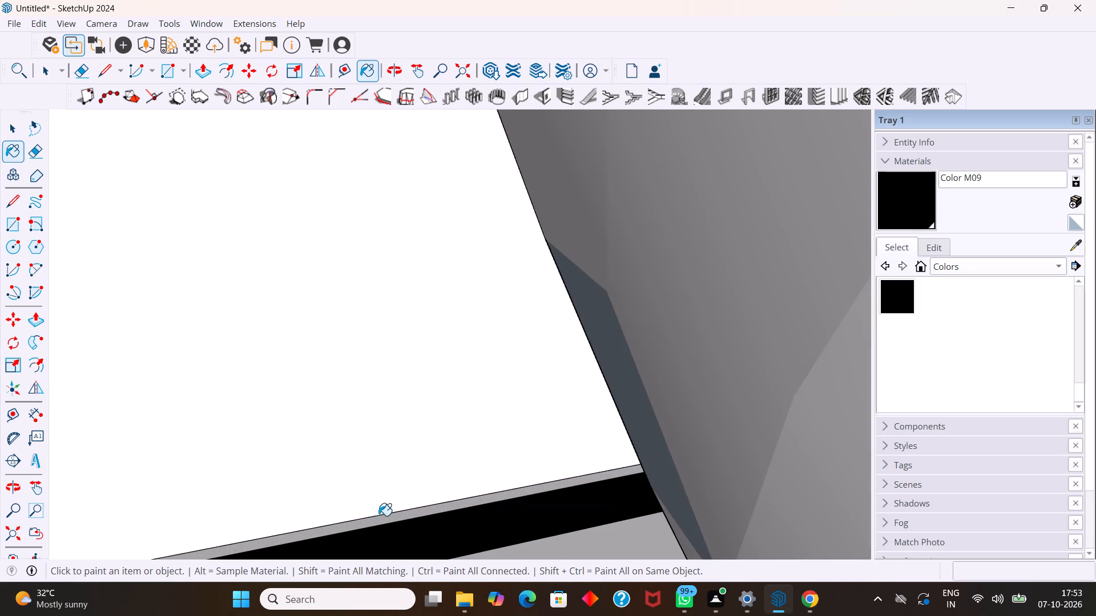
scroll(454, 498, "up", 4)
left_click(444, 508)
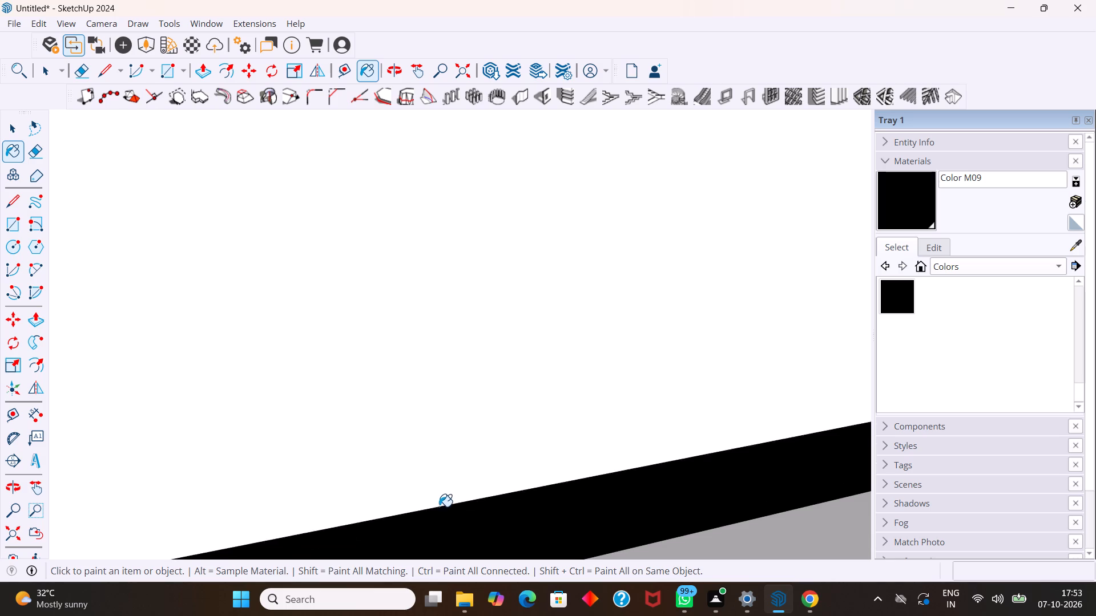
Paint the bottom and front inner edges of the recess on the partition's face away from the toilet with Color M09.
scroll(433, 497, "down", 3)
scroll(430, 492, "up", 1)
scroll(429, 489, "down", 20)
scroll(429, 489, "down", 10)
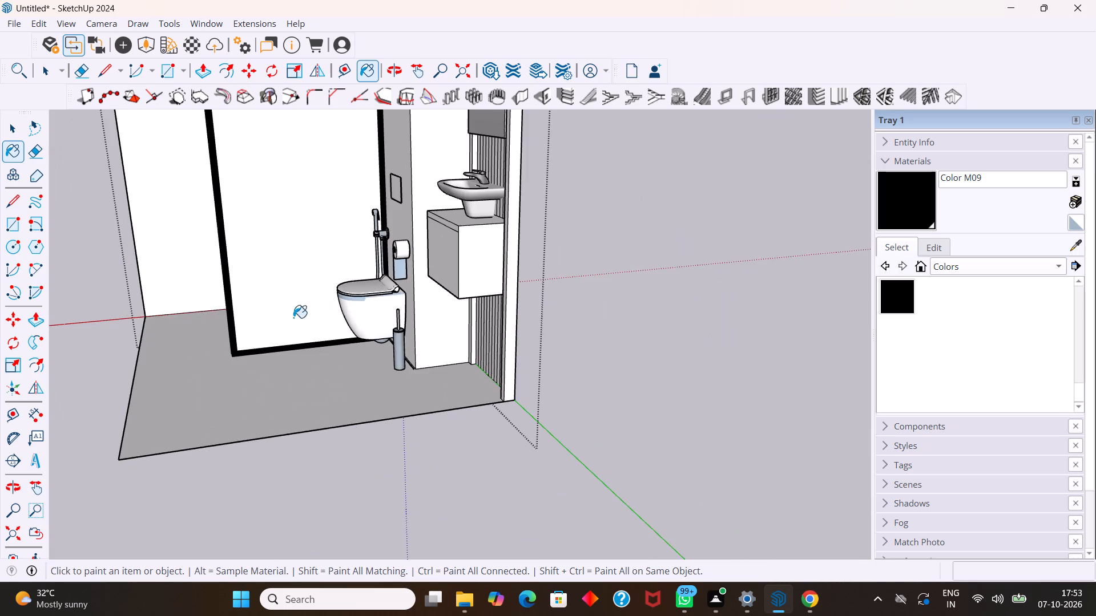
middle_click_drag(250, 306, 713, 285)
scroll(555, 396, "up", 9)
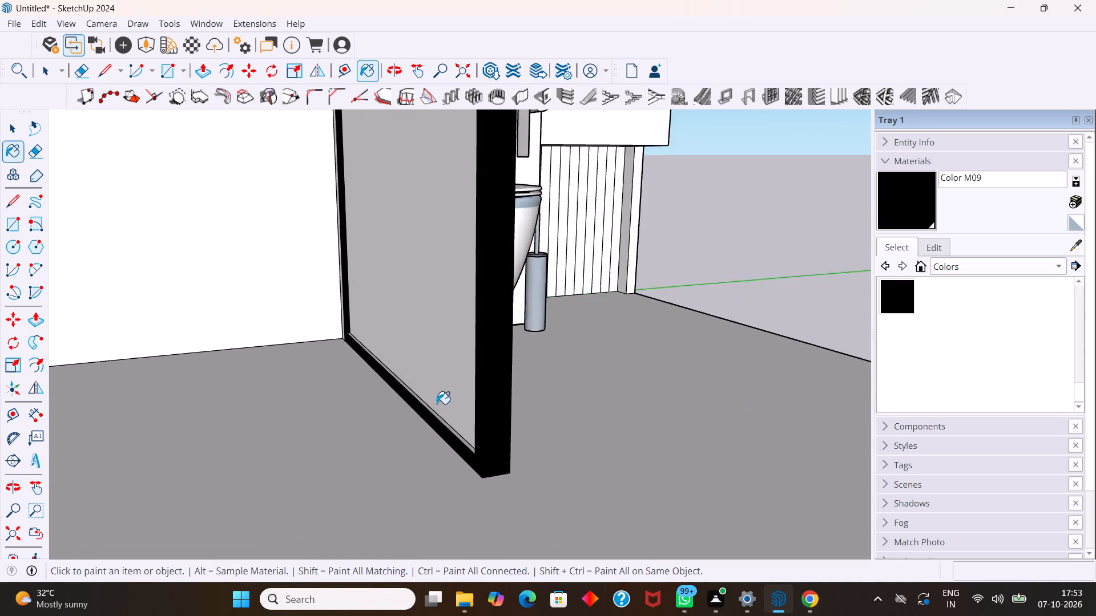
scroll(437, 404, "up", 9)
middle_click_drag(440, 409, 450, 471)
scroll(467, 467, "up", 4)
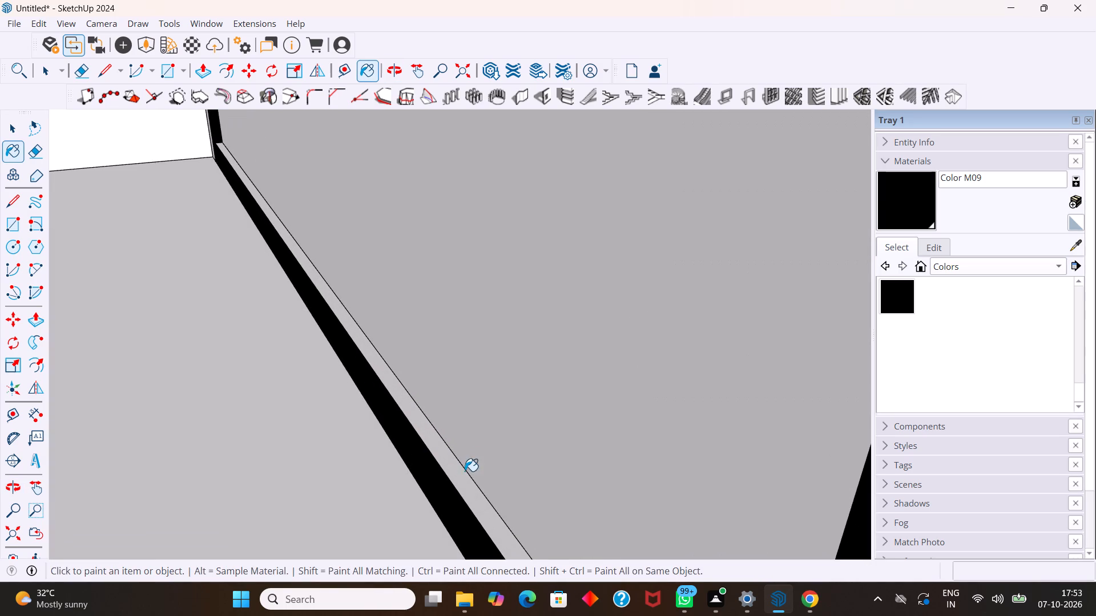
left_click(460, 486)
scroll(460, 487, "down", 5)
middle_click_drag(374, 324, 671, 408)
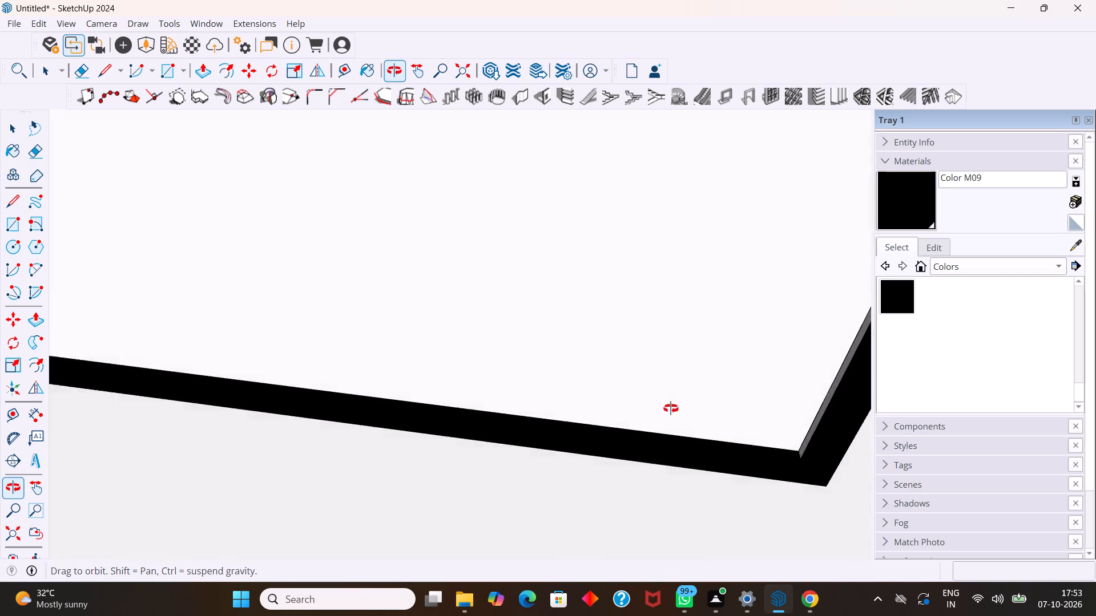
middle_click_drag(671, 408, 735, 396)
scroll(782, 358, "up", 4)
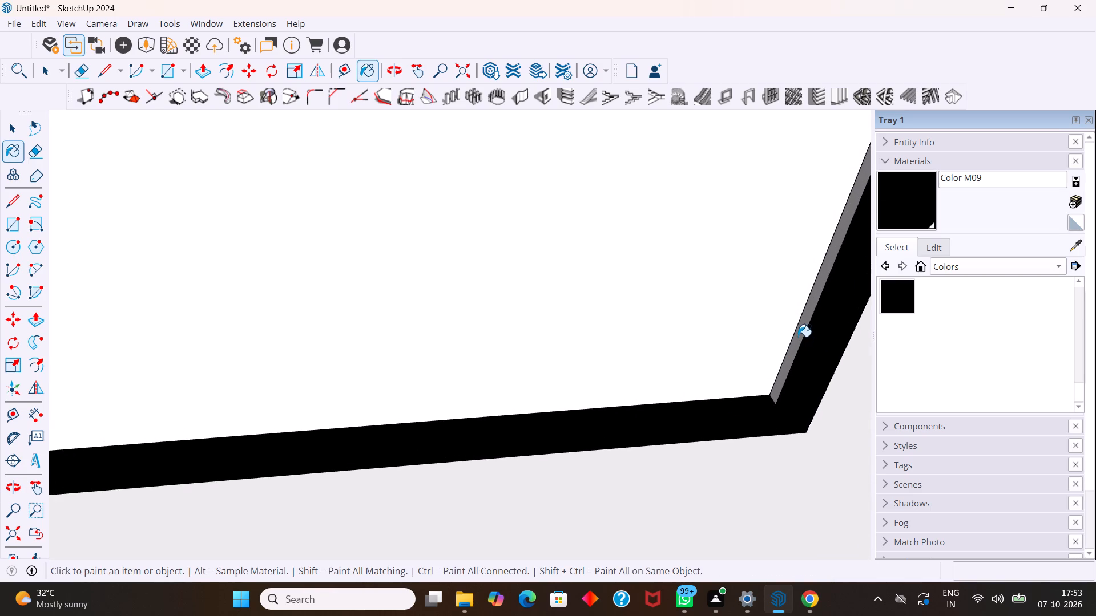
left_click(798, 337)
key("space")
Examine the painted partition frame from the side facing the wall niches and within the whole bathroom.
scroll(752, 321, "down", 8)
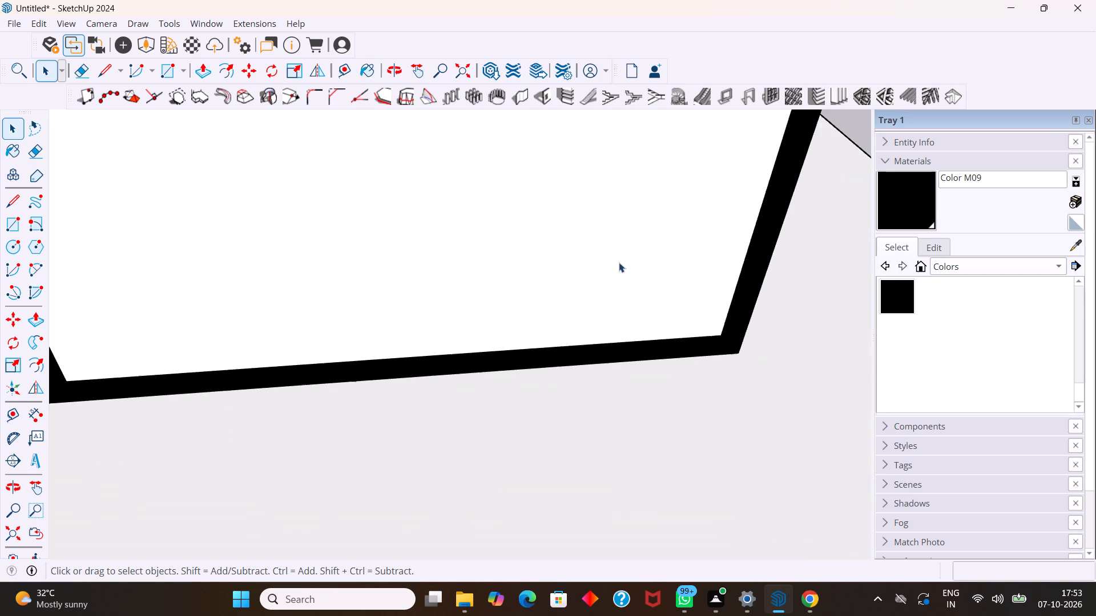
scroll(619, 262, "down", 6)
scroll(616, 264, "up", 1)
scroll(616, 265, "down", 18)
middle_click_drag(611, 272, 630, 287)
middle_click_drag(647, 287, 398, 263)
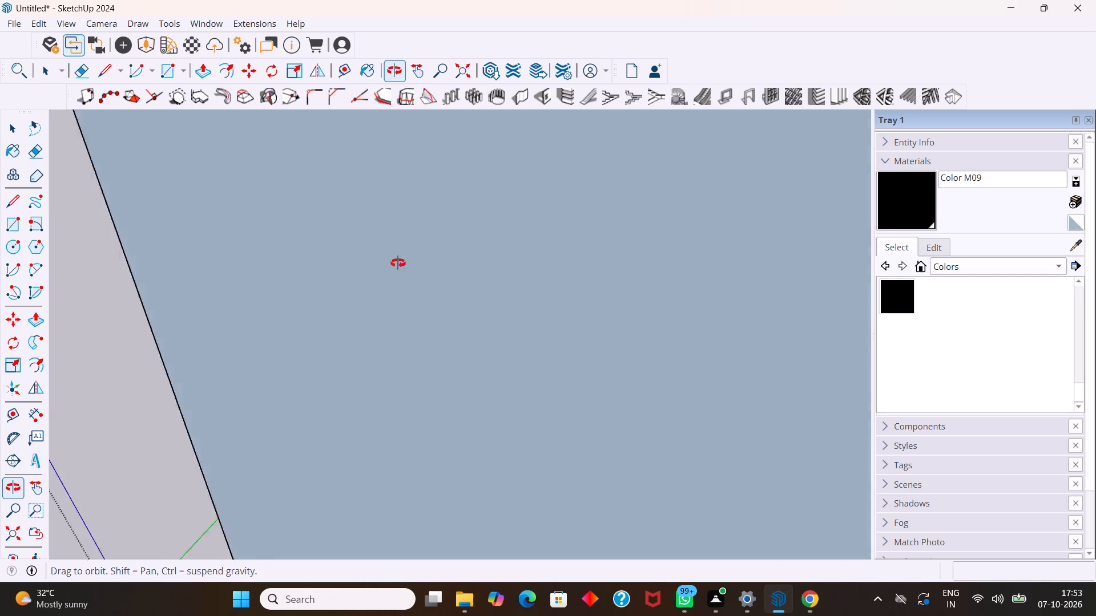
middle_click_drag(398, 263, 215, 260)
scroll(213, 255, "down", 16)
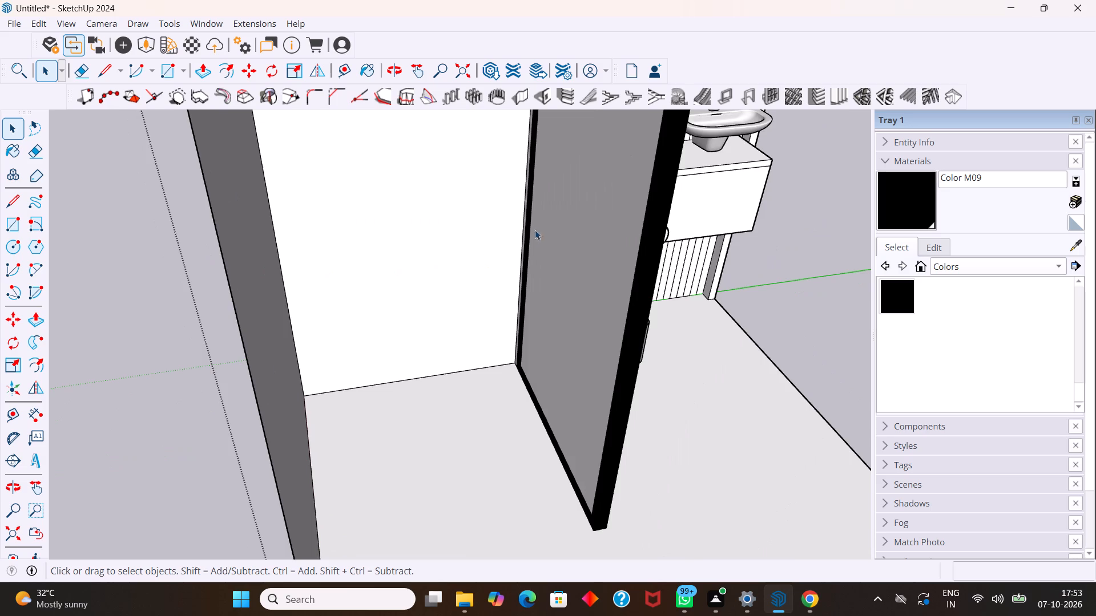
scroll(541, 217, "down", 5)
scroll(572, 201, "down", 19)
middle_click(582, 206)
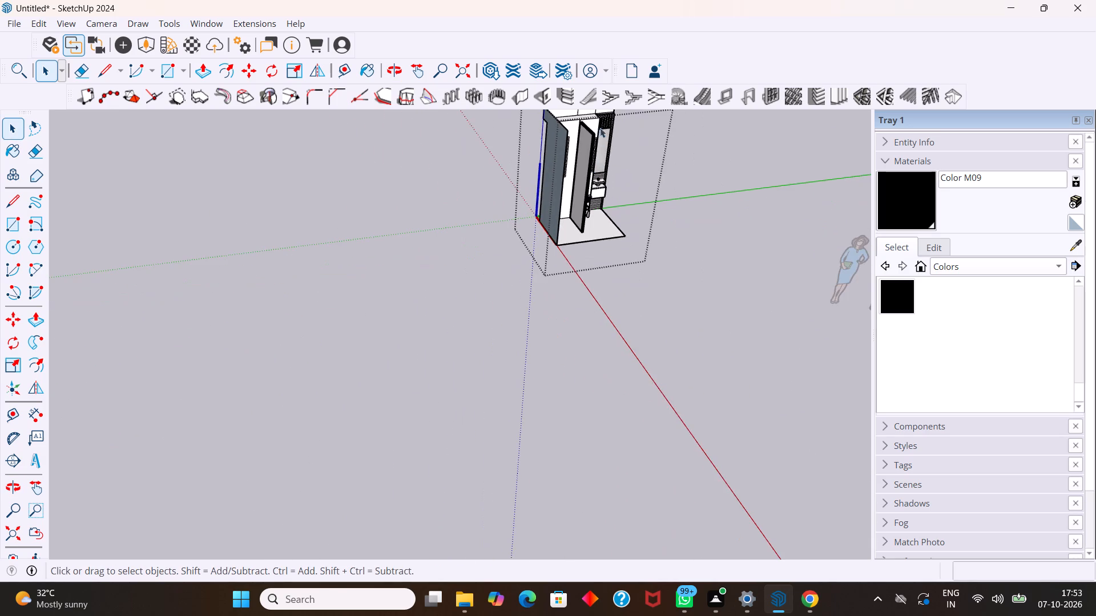
scroll(592, 111, "up", 18)
middle_click_drag(595, 214, 595, 189)
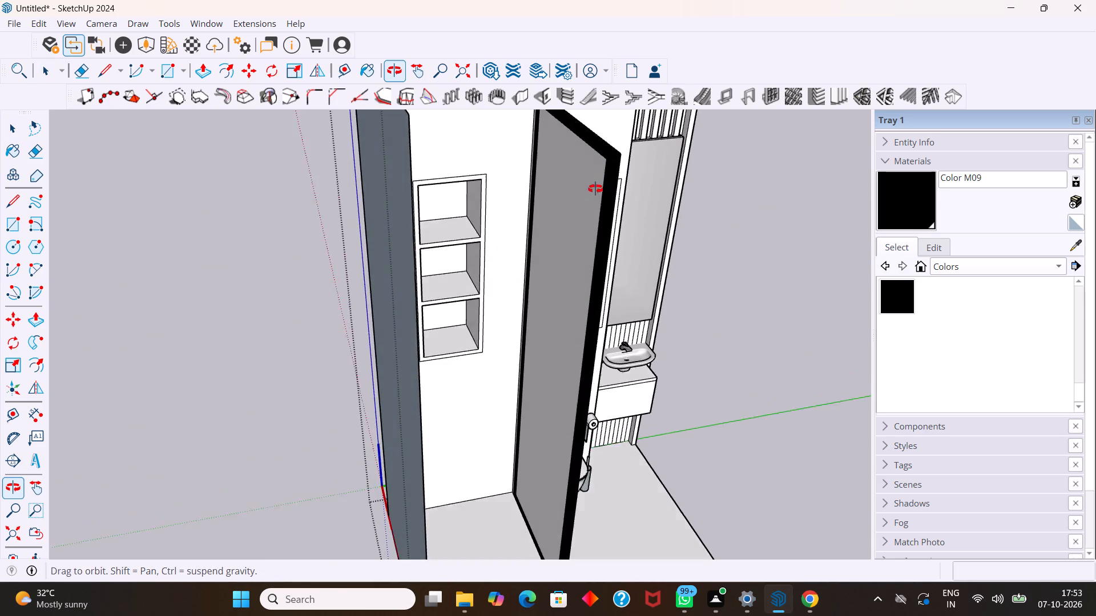
Examine the partition's black frame up close and from low and high angles, including its upper corner at the wall.
middle_click_drag(595, 189, 595, 148)
scroll(600, 131, "up", 2)
scroll(590, 137, "down", 15)
scroll(574, 128, "up", 4)
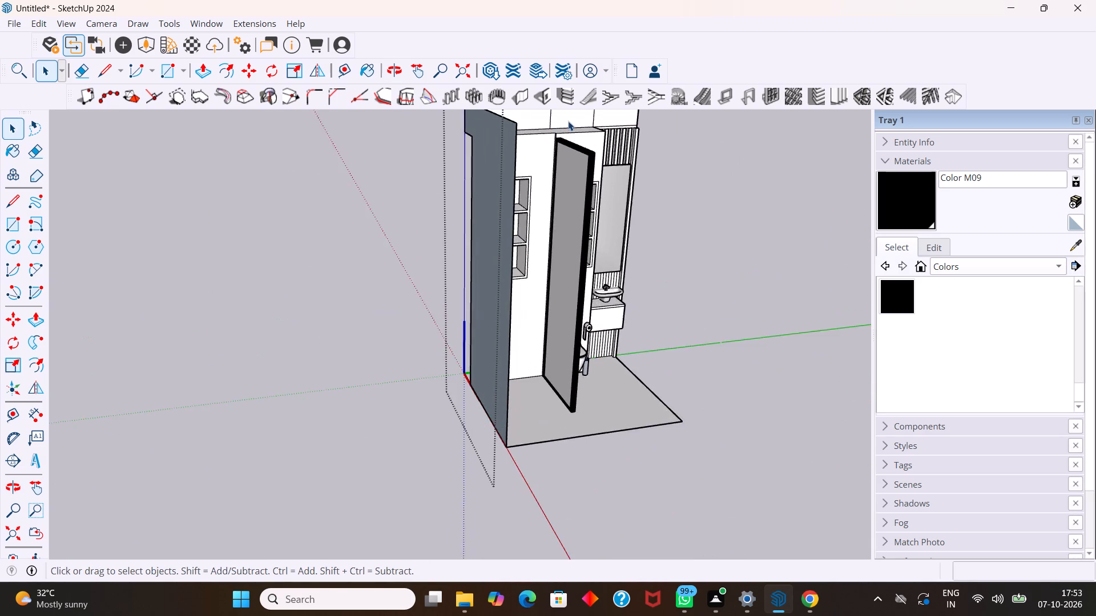
scroll(567, 119, "up", 18)
middle_click_drag(602, 302, 589, 126)
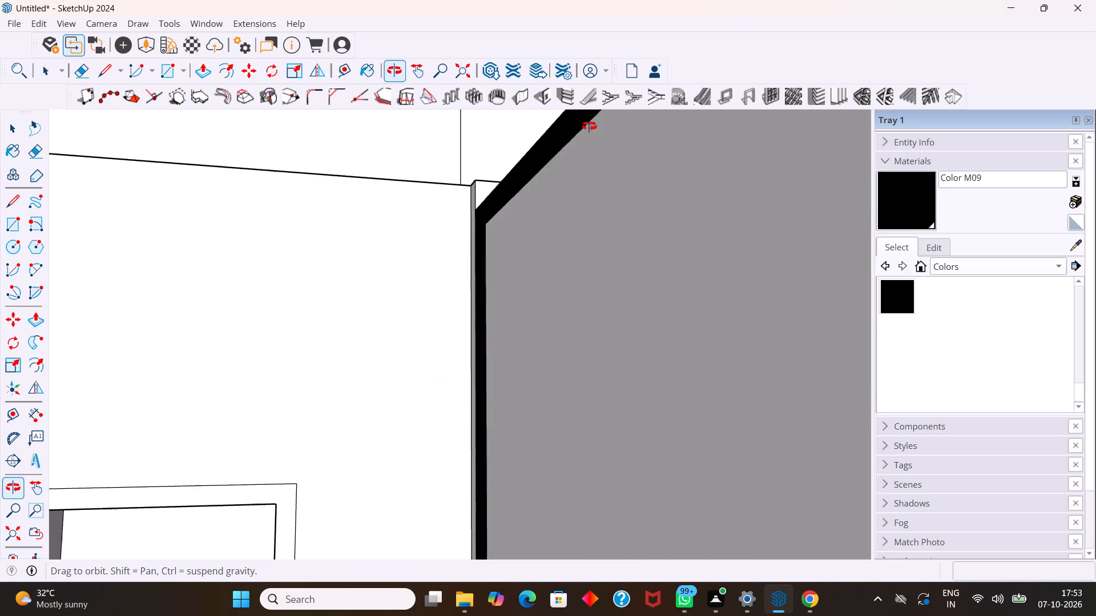
middle_click_drag(589, 126, 546, 112)
scroll(545, 117, "down", 17)
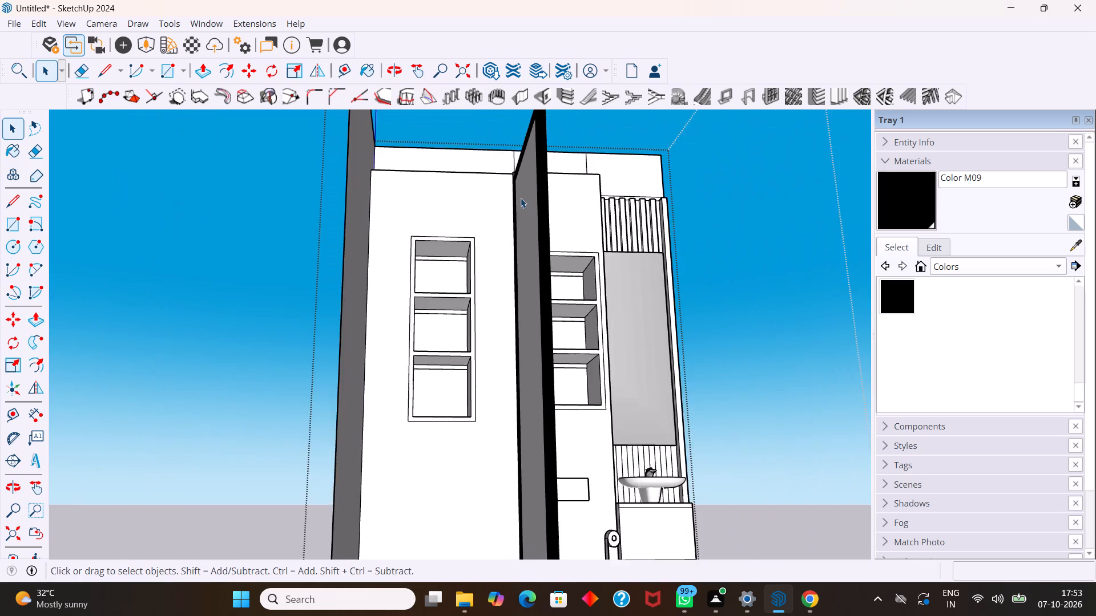
scroll(521, 198, "down", 6)
middle_click_drag(523, 196, 519, 210)
scroll(517, 209, "down", 4)
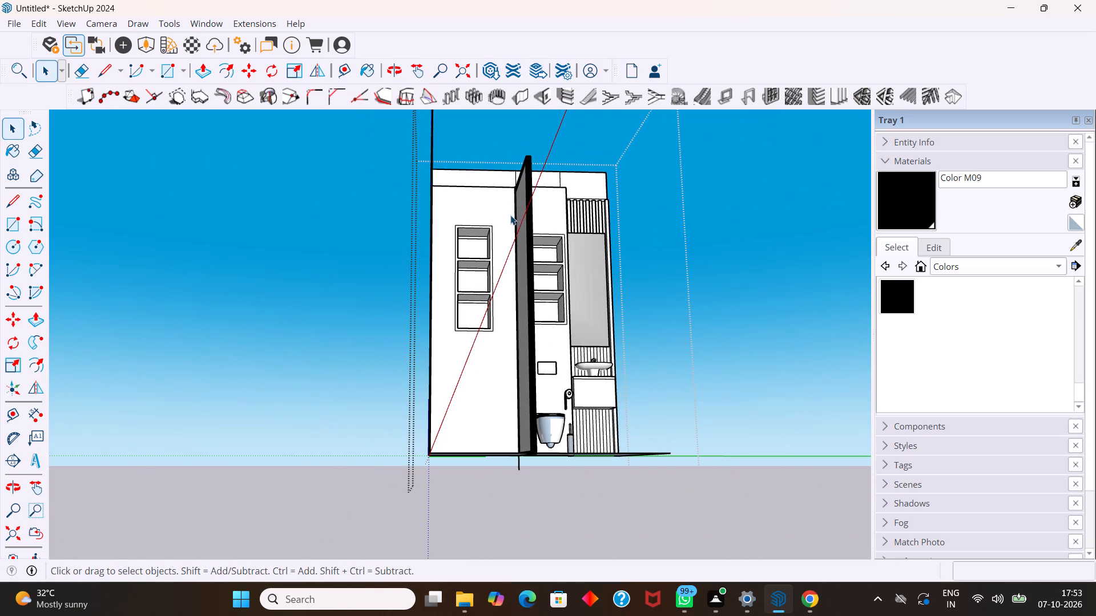
Paint the recessed panels on both faces of the partition with Translucent Glass Sky Reflection from the Glass and Mirrors materials.
middle_click_drag(569, 239, 376, 294)
scroll(566, 239, "down", 1)
left_click(1039, 262)
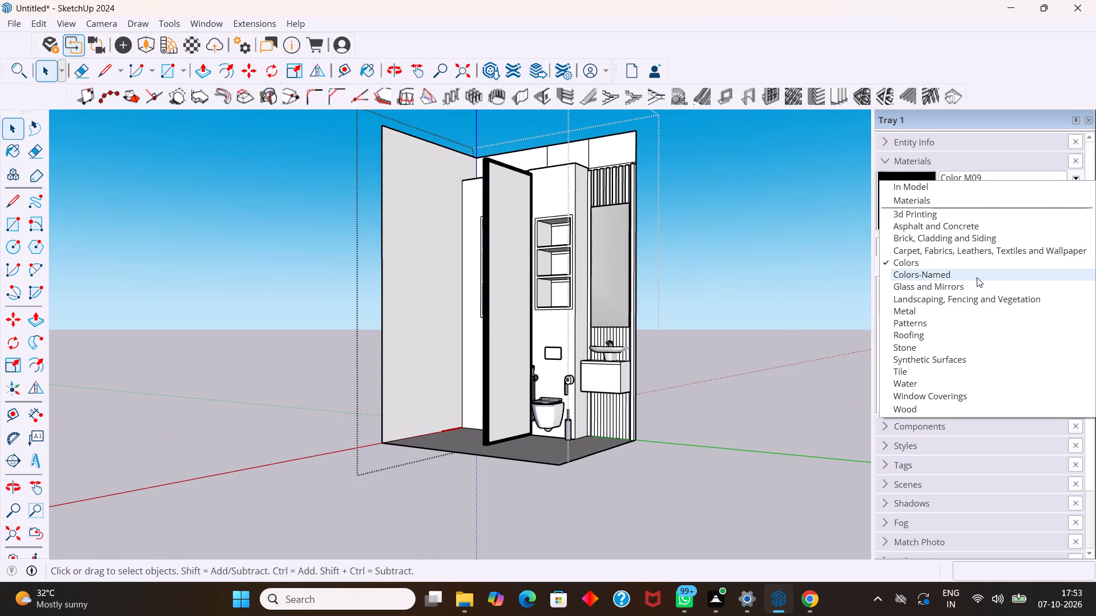
left_click(977, 275)
left_click(974, 274)
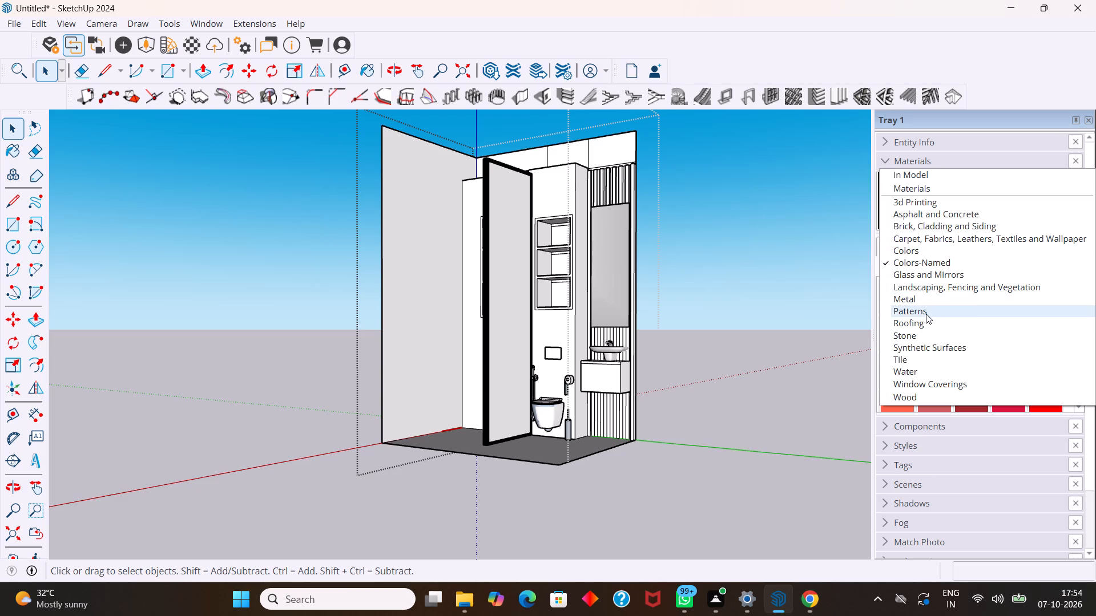
left_click(928, 277)
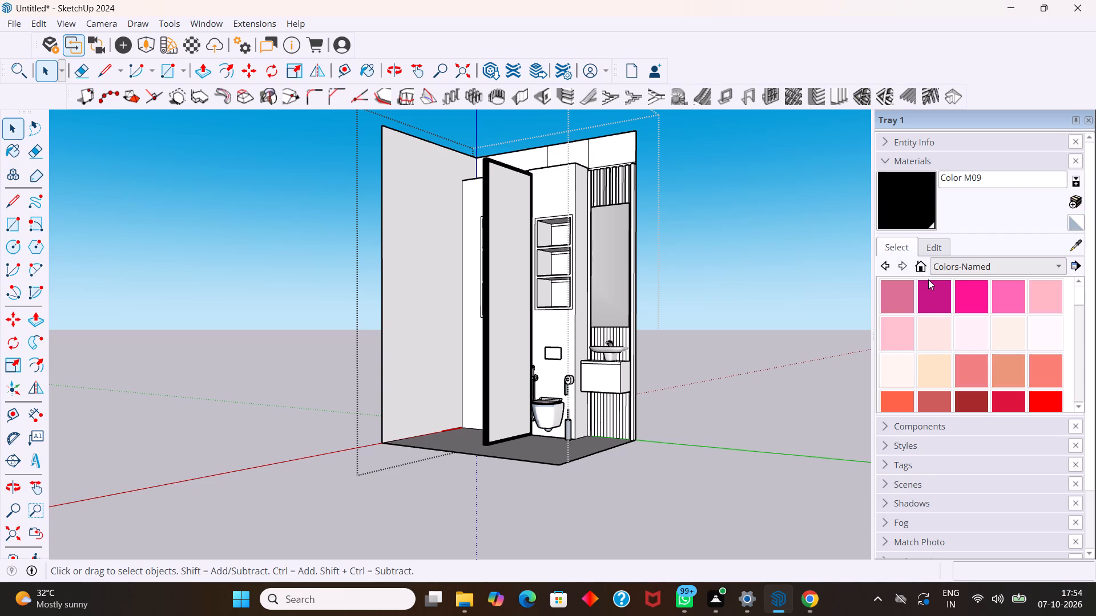
left_click(1038, 331)
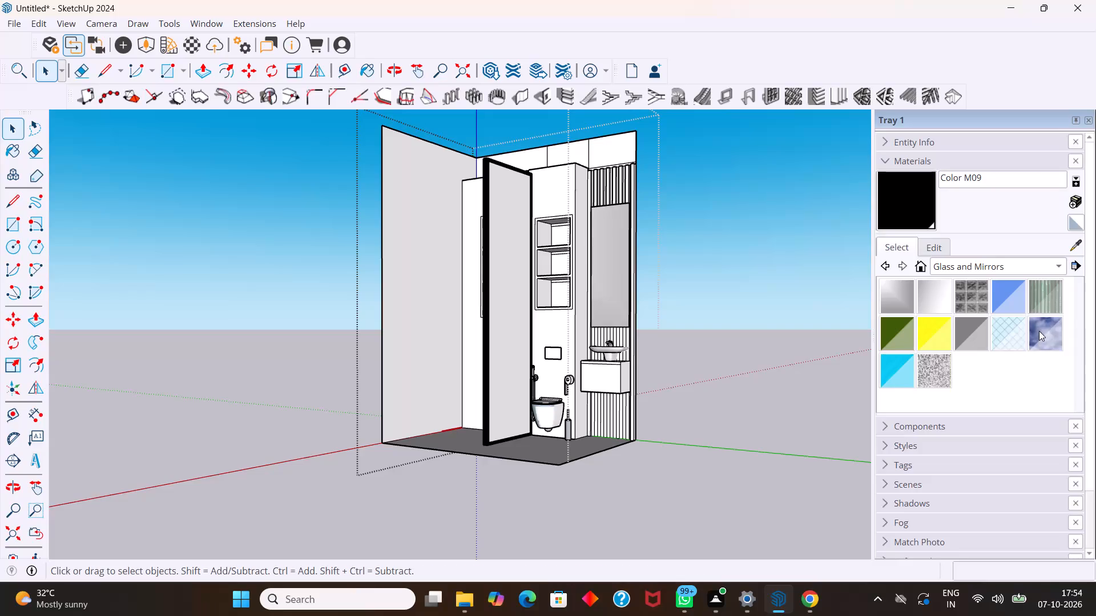
scroll(477, 310, "up", 6)
left_click(515, 288)
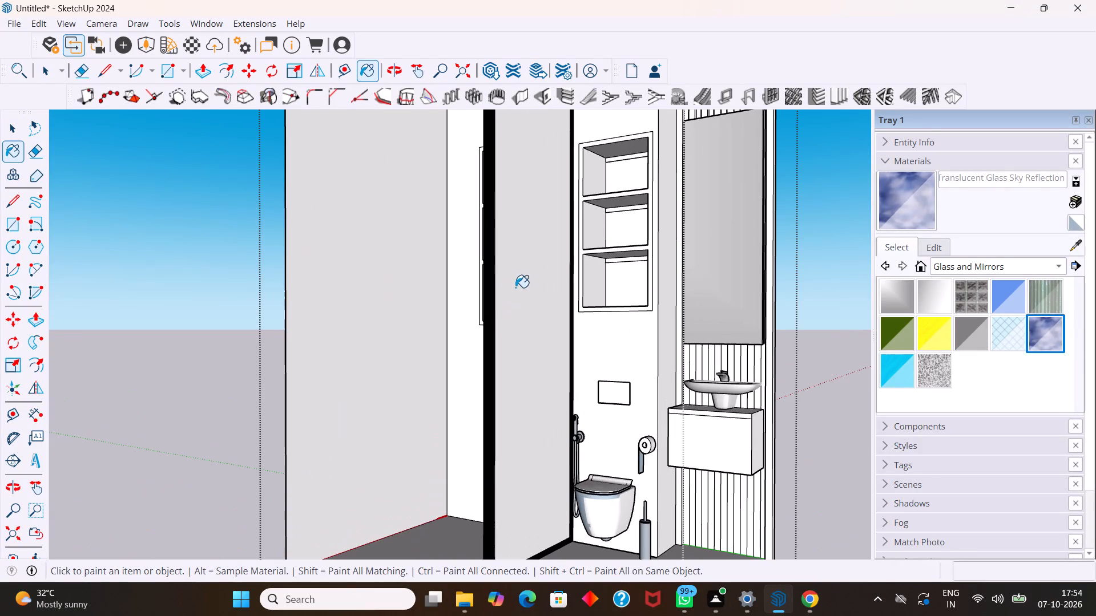
middle_click_drag(493, 308, 792, 346)
left_click(660, 324)
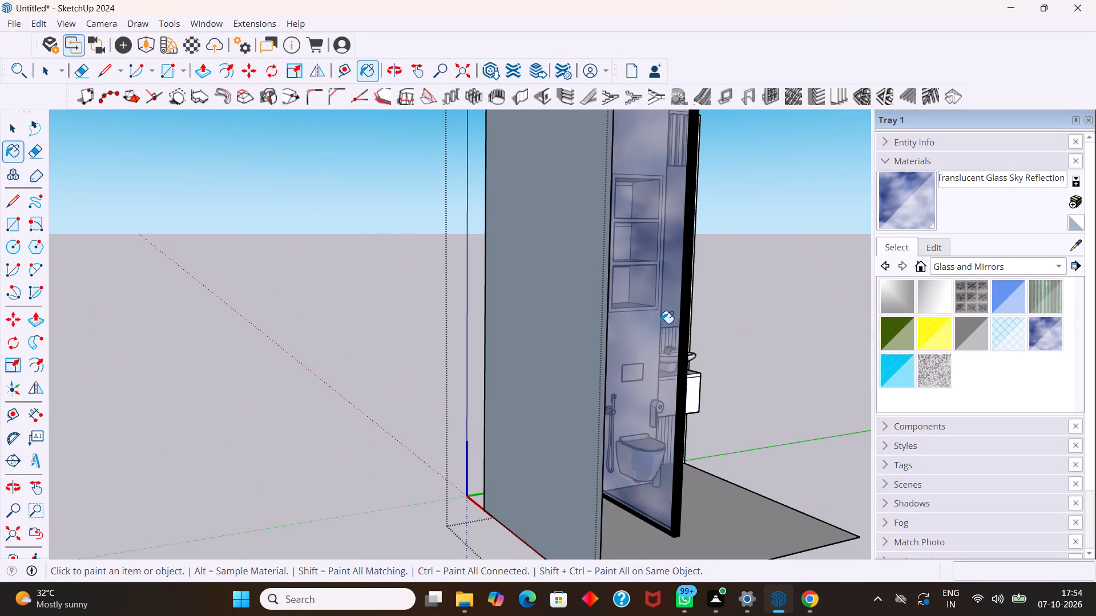
key("space")
Examine the glazed partition from both sides and within the whole bathroom.
middle_click_drag(692, 356, 615, 373)
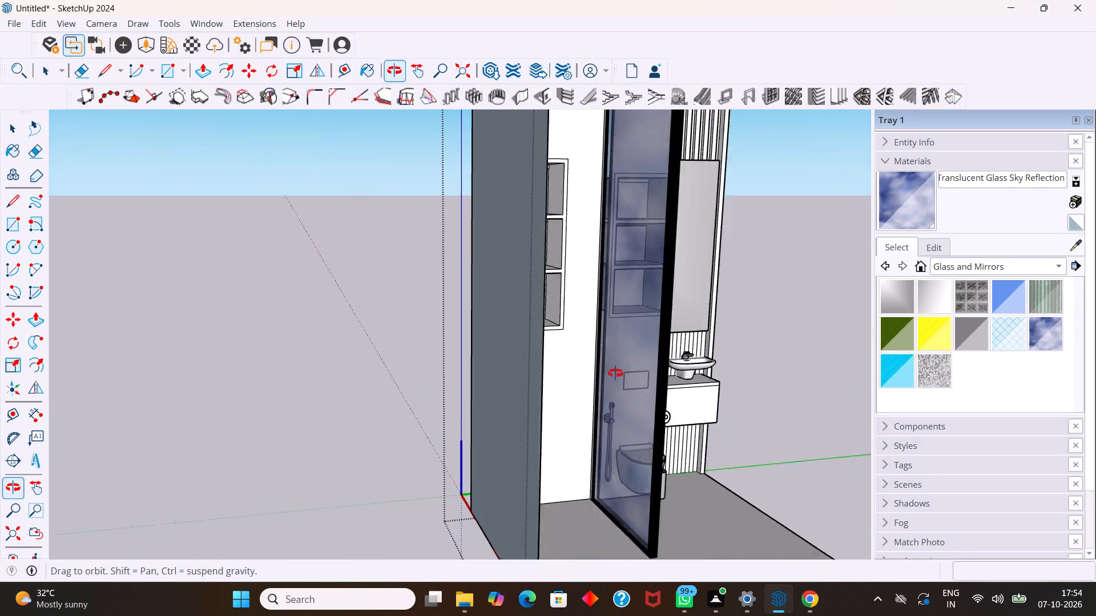
middle_click_drag(615, 373, 454, 374)
scroll(452, 358, "down", 6)
middle_click_drag(470, 345, 323, 332)
scroll(438, 331, "up", 1)
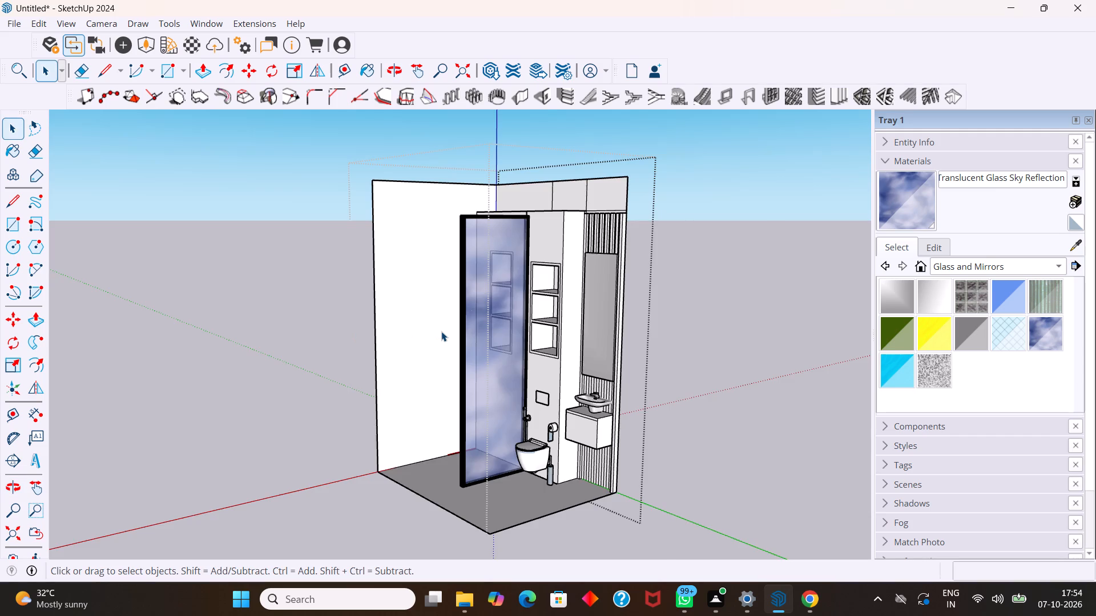
scroll(441, 331, "up", 3)
middle_click_drag(457, 331, 517, 372)
scroll(523, 367, "up", 1)
scroll(523, 366, "down", 10)
middle_click_drag(529, 354, 607, 360)
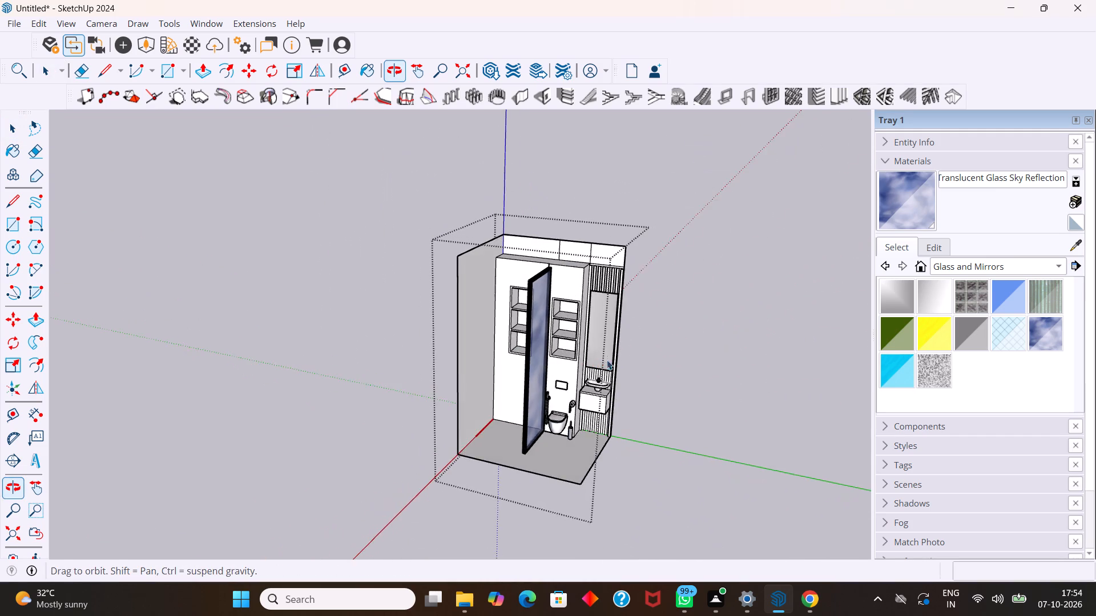
middle_click_drag(607, 360, 607, 362)
scroll(545, 330, "up", 3)
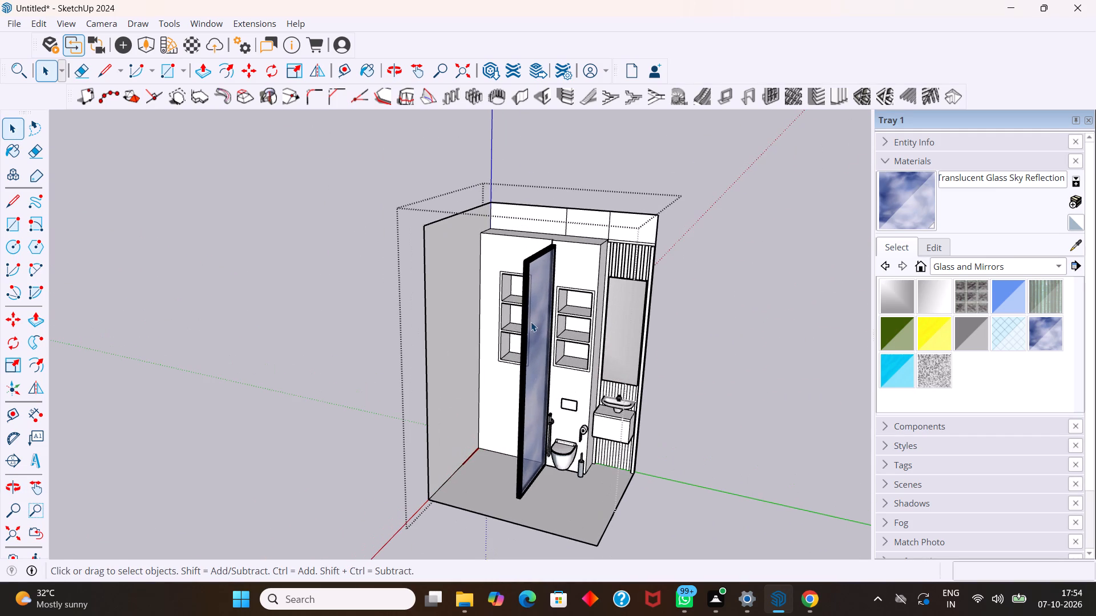
middle_click_drag(552, 337, 562, 344)
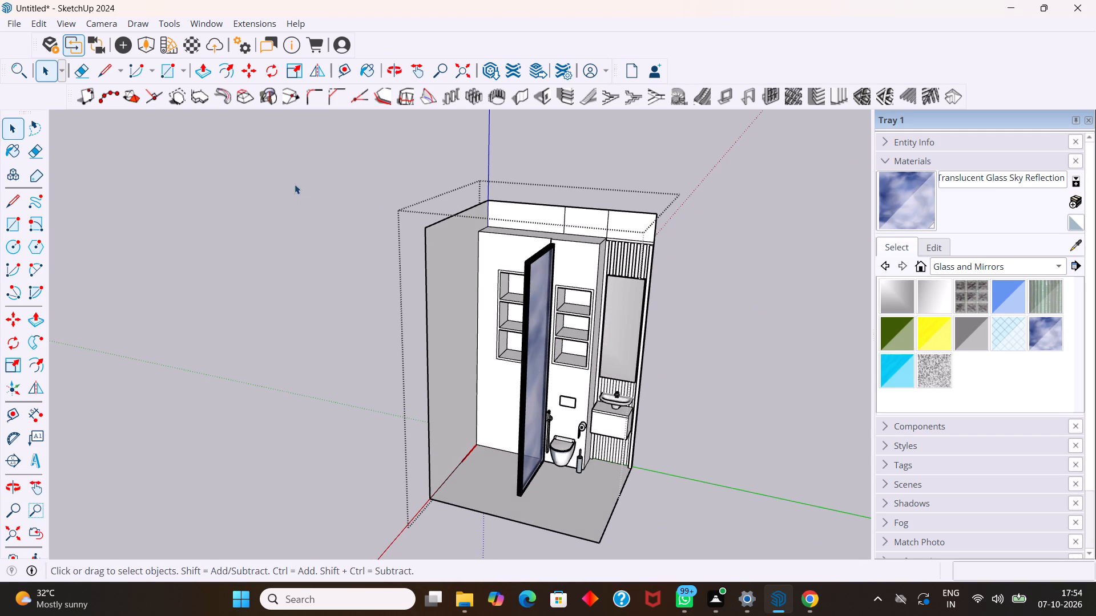
Examine the wall niches, ceiling-level ledge, slatted mirror wall and partition from the front and above.
middle_click_drag(502, 317, 558, 316)
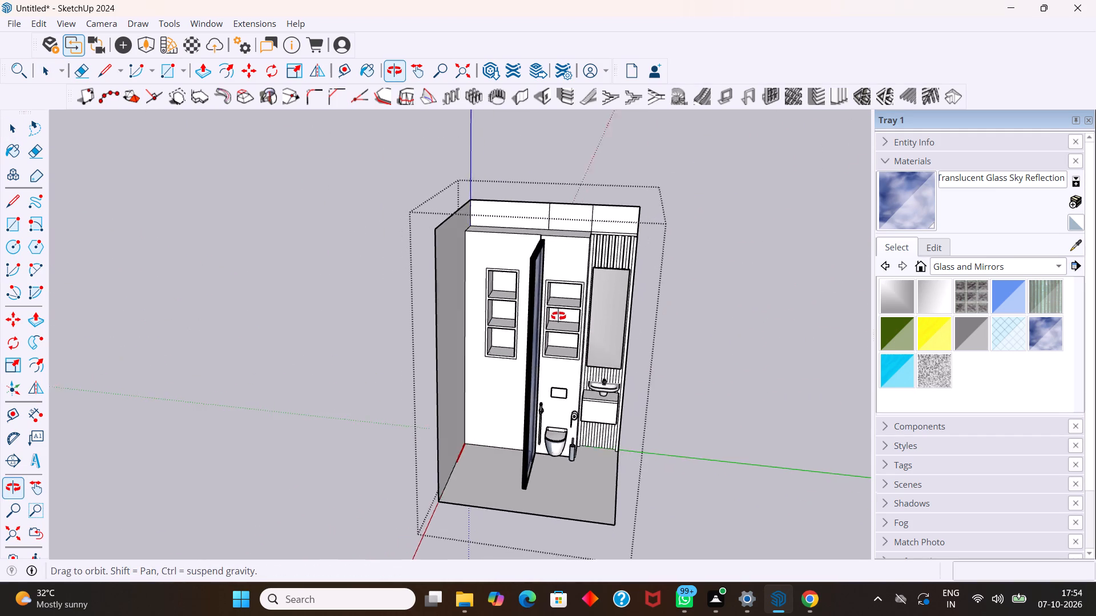
middle_click_drag(558, 316, 558, 315)
scroll(503, 301, "up", 1)
scroll(506, 297, "down", 2)
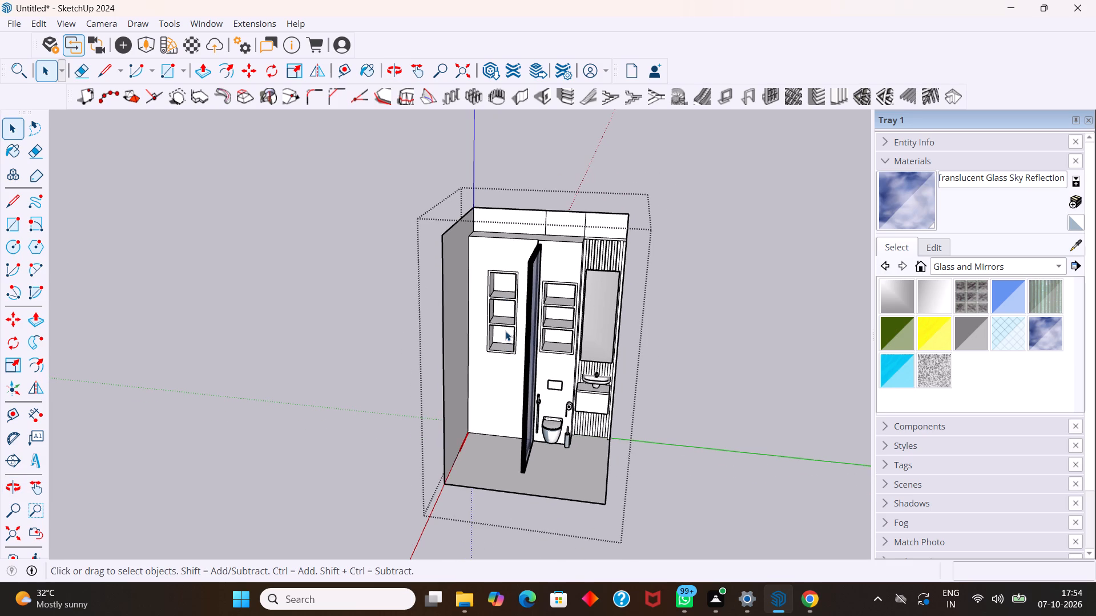
scroll(505, 326, "down", 3)
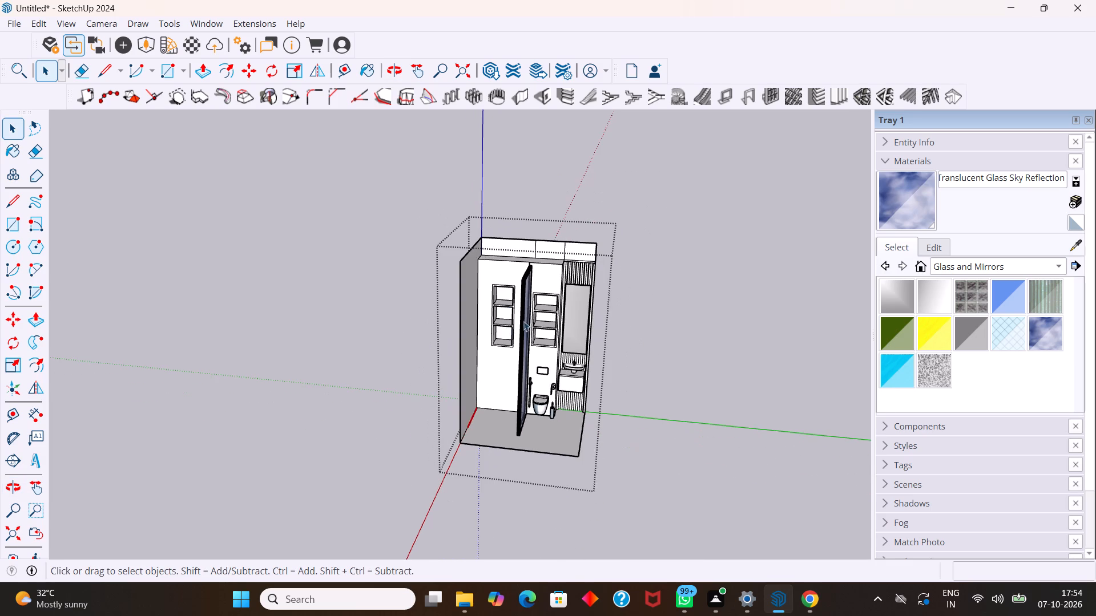
middle_click_drag(537, 338, 489, 309)
scroll(493, 310, "up", 1)
middle_click_drag(493, 308, 527, 351)
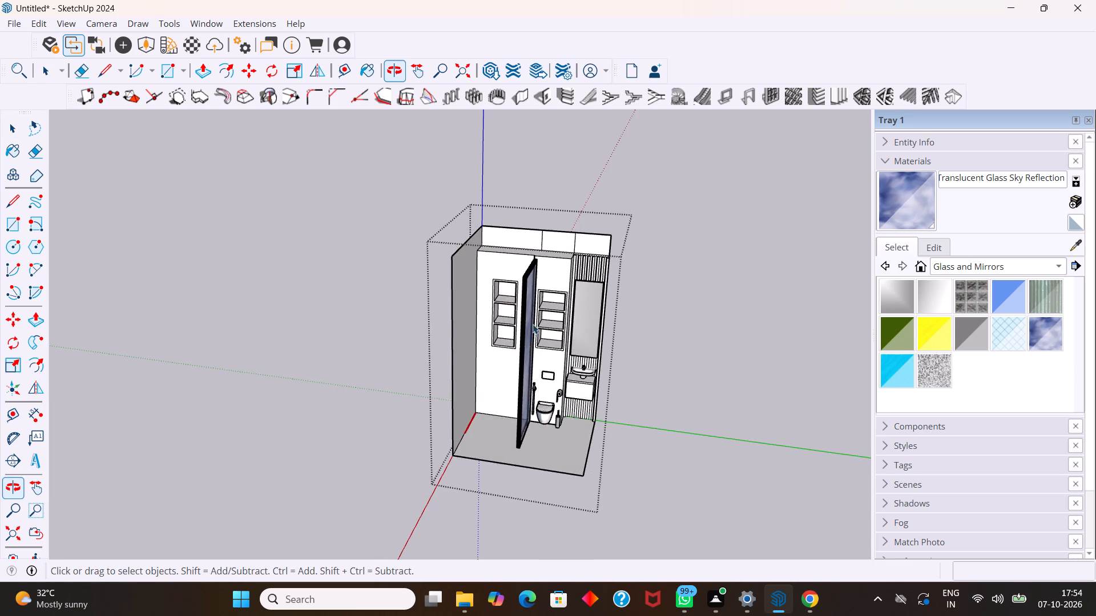
scroll(541, 285, "down", 4)
middle_click_drag(537, 303, 499, 282)
scroll(499, 282, "up", 2)
middle_click(498, 282)
scroll(510, 277, "up", 4)
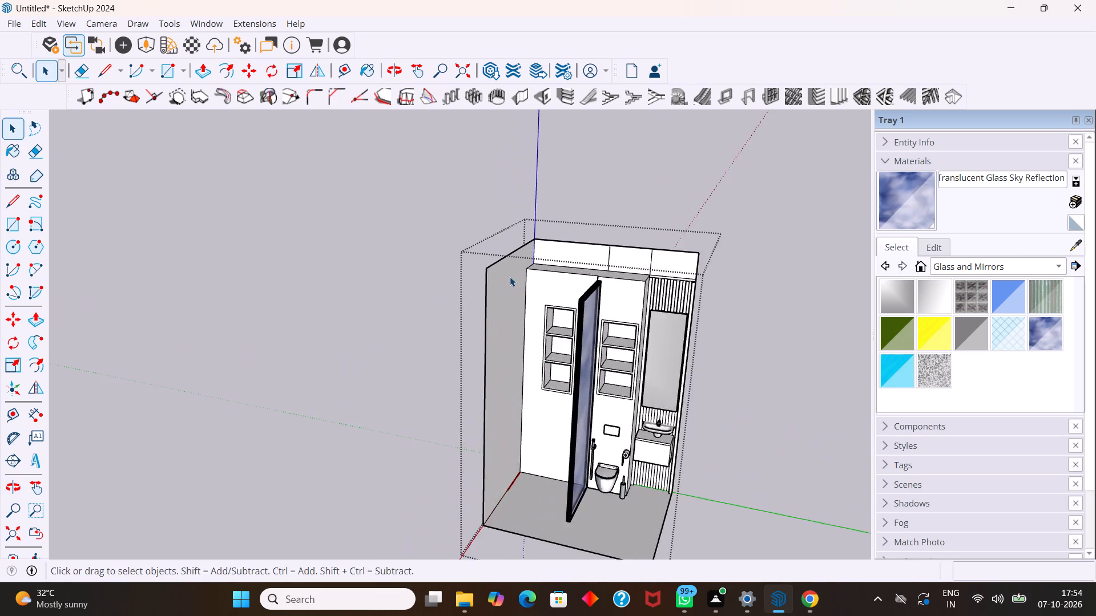
middle_click_drag(523, 278, 598, 351)
scroll(594, 296, "up", 4)
middle_click_drag(594, 292, 584, 321)
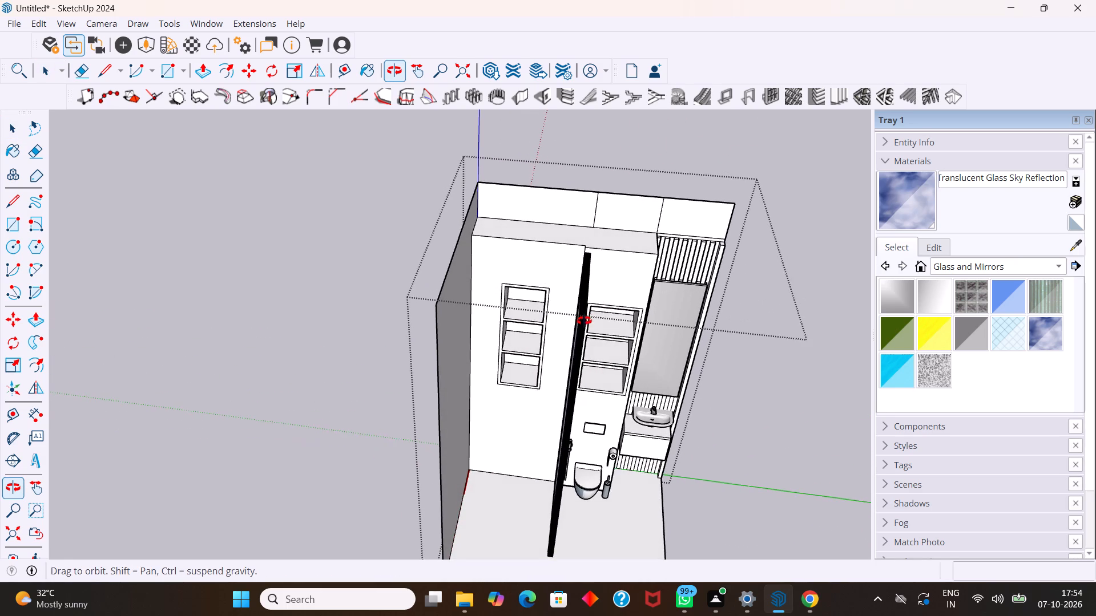
middle_click_drag(584, 321, 584, 322)
middle_click(584, 322)
scroll(601, 289, "up", 2)
middle_click_drag(695, 253, 684, 210)
scroll(693, 250, "up", 1)
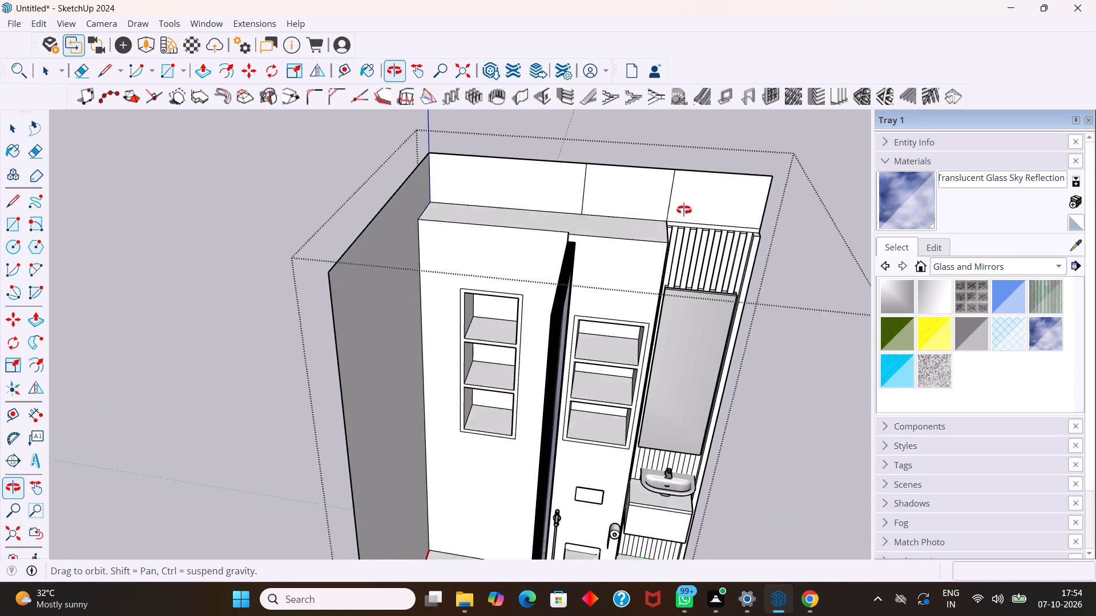
middle_click_drag(684, 210, 664, 173)
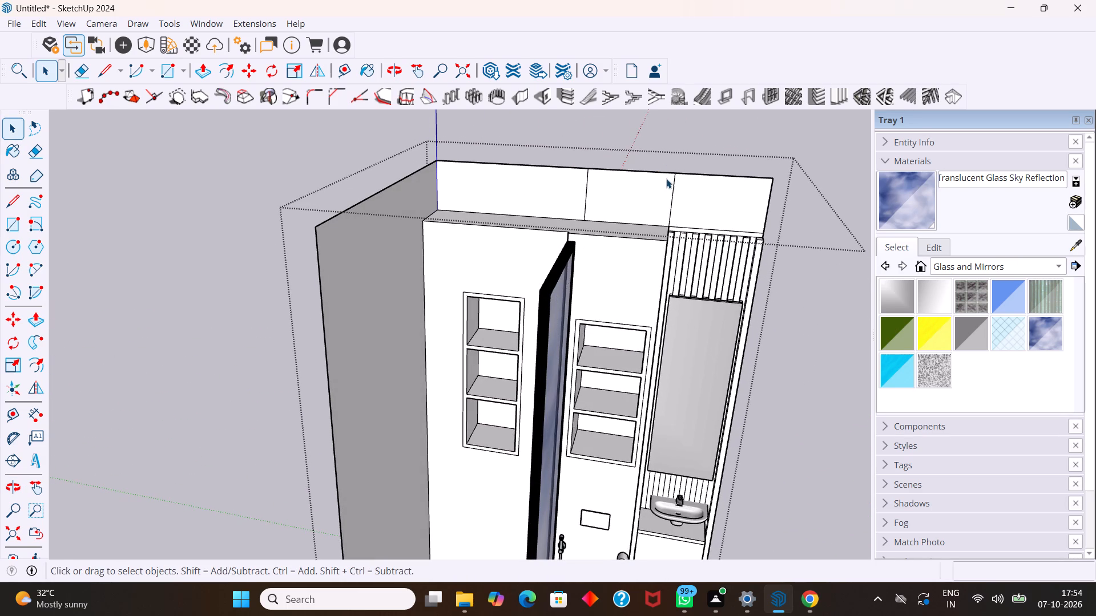
scroll(690, 224, "down", 4)
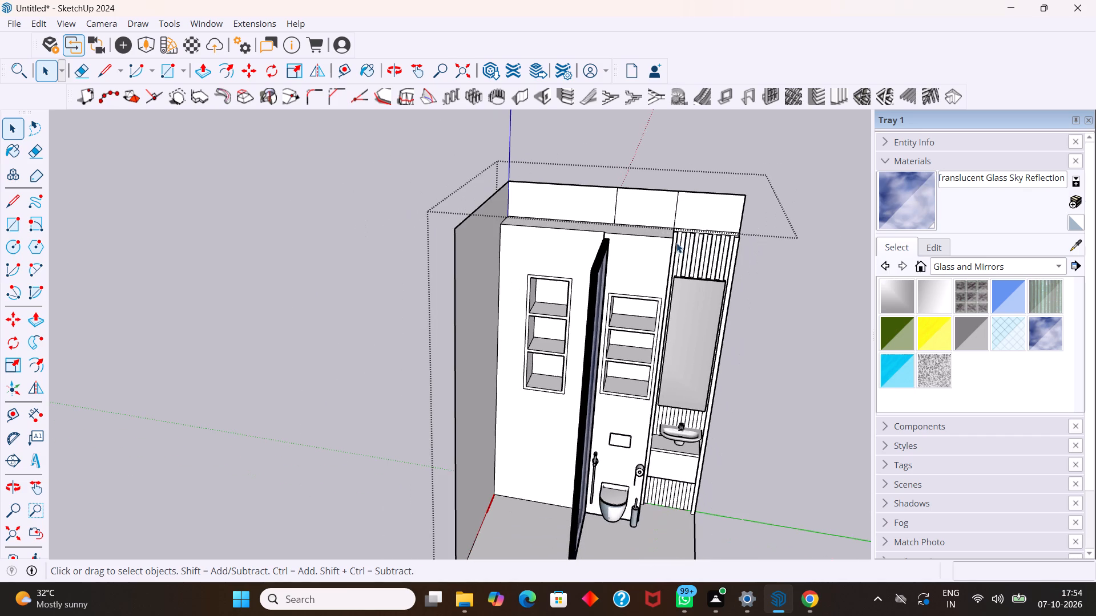
scroll(614, 524, "up", 3)
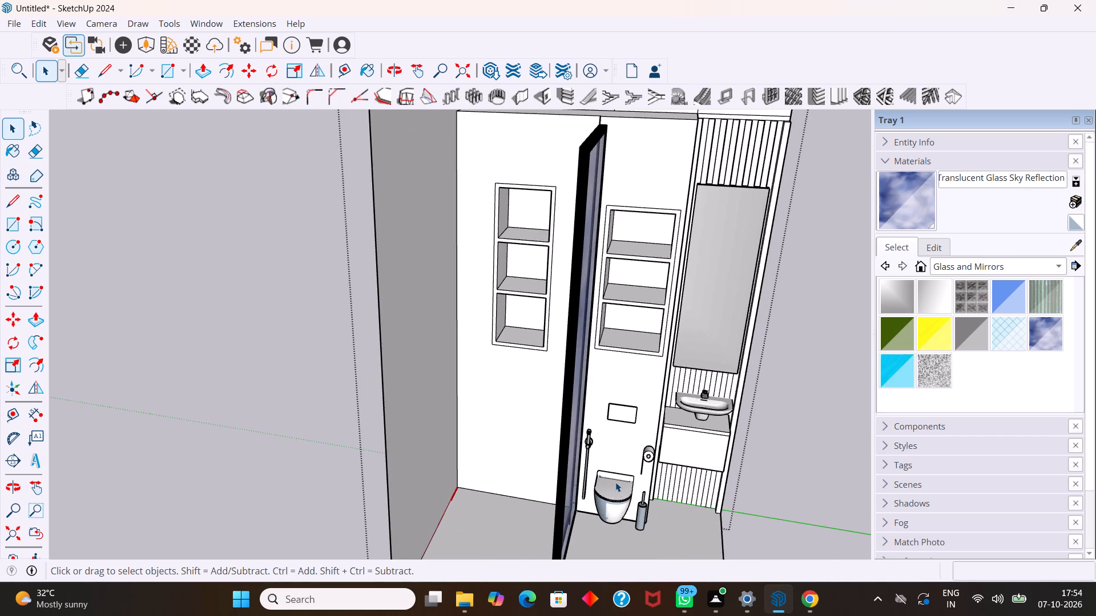
Inspect the flush plate above the toilet and the wall behind it, selecting each to see how they are grouped.
scroll(615, 481, "up", 4)
scroll(619, 434, "up", 9)
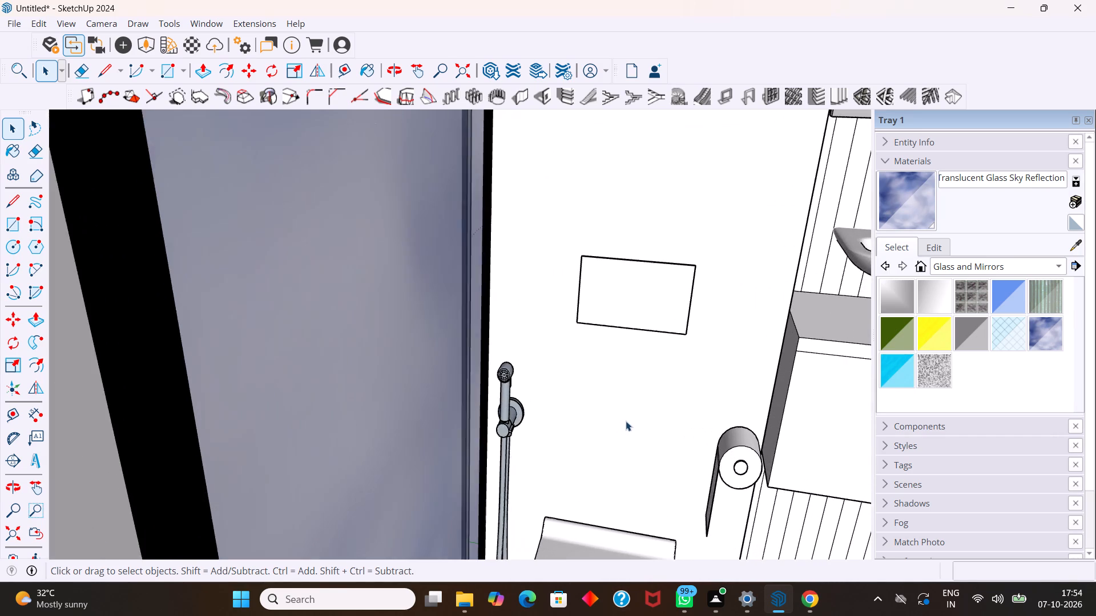
middle_click(627, 420)
scroll(630, 420, "up", 1)
left_click(626, 248)
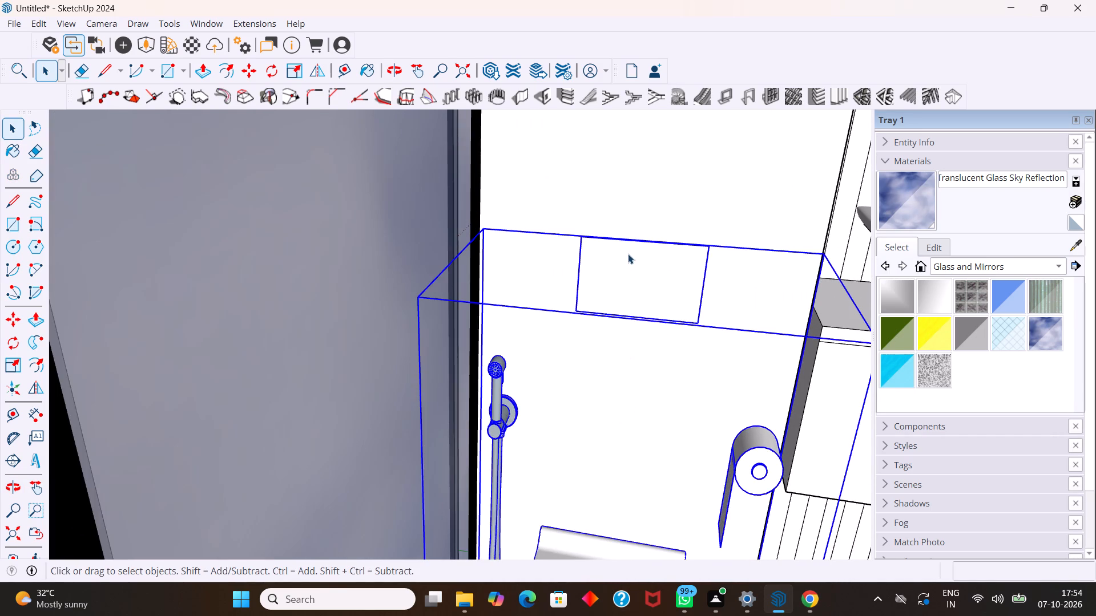
left_click(636, 209)
scroll(636, 211, "down", 13)
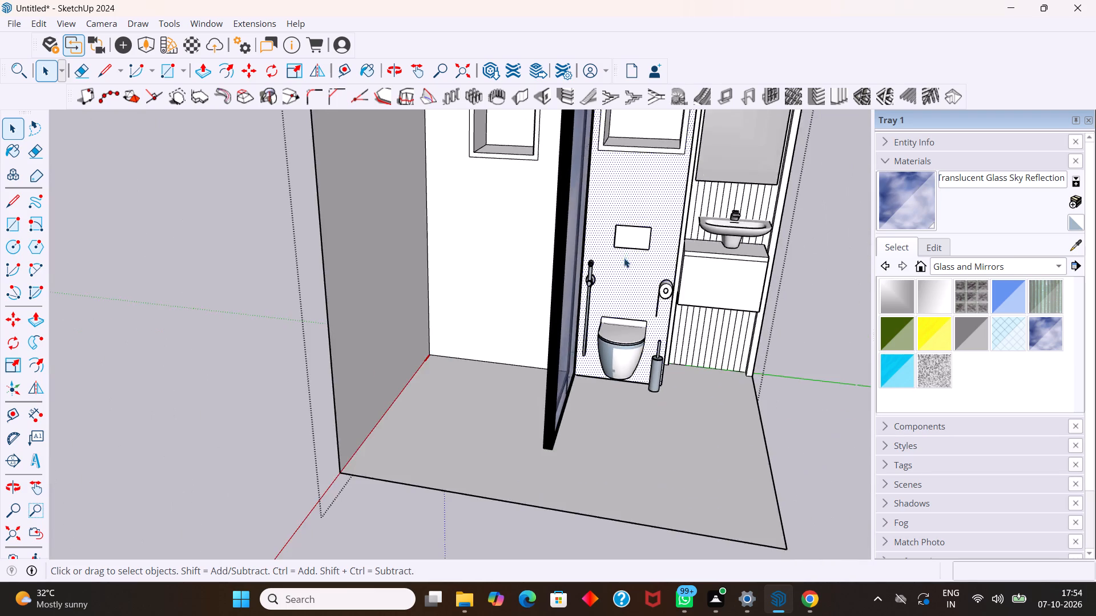
scroll(624, 258, "down", 5)
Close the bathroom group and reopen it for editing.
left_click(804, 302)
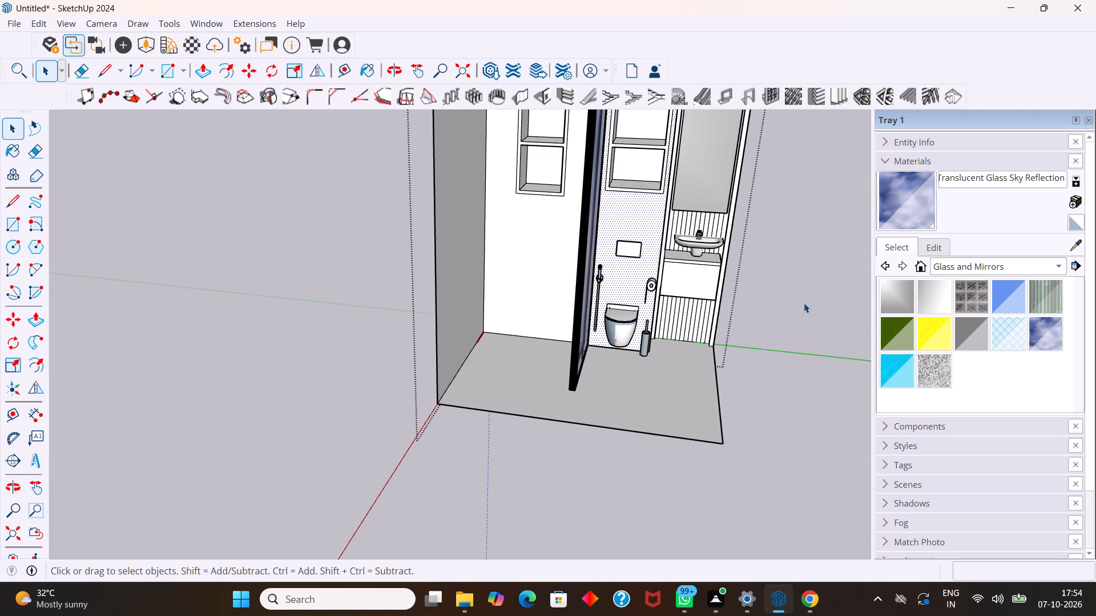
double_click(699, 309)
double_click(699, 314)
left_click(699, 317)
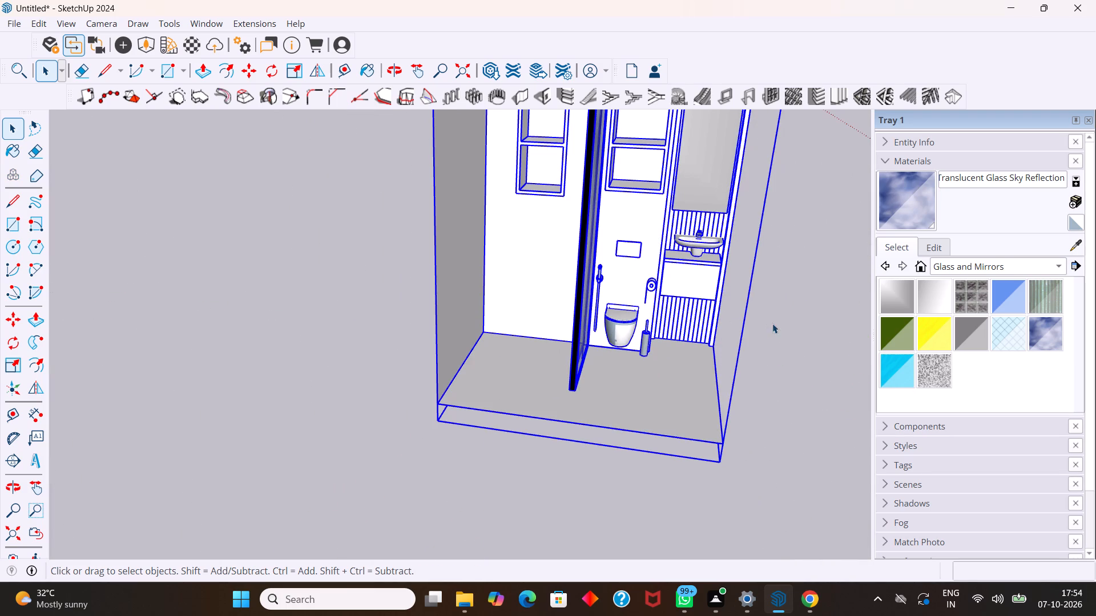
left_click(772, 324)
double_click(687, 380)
Examine the whole bathroom, the wall niches and the top of the glass partition from above.
scroll(659, 355, "up", 3)
scroll(650, 342, "down", 2)
middle_click_drag(650, 342, 652, 342)
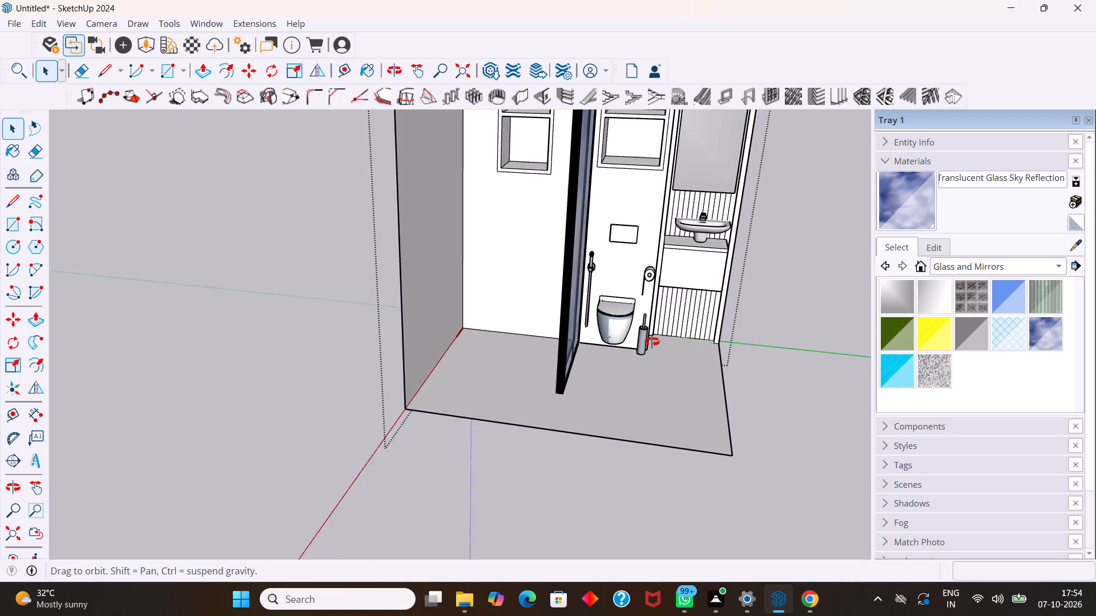
middle_click_drag(652, 342, 658, 359)
scroll(650, 339, "down", 5)
middle_click_drag(567, 309, 561, 278)
scroll(556, 267, "down", 7)
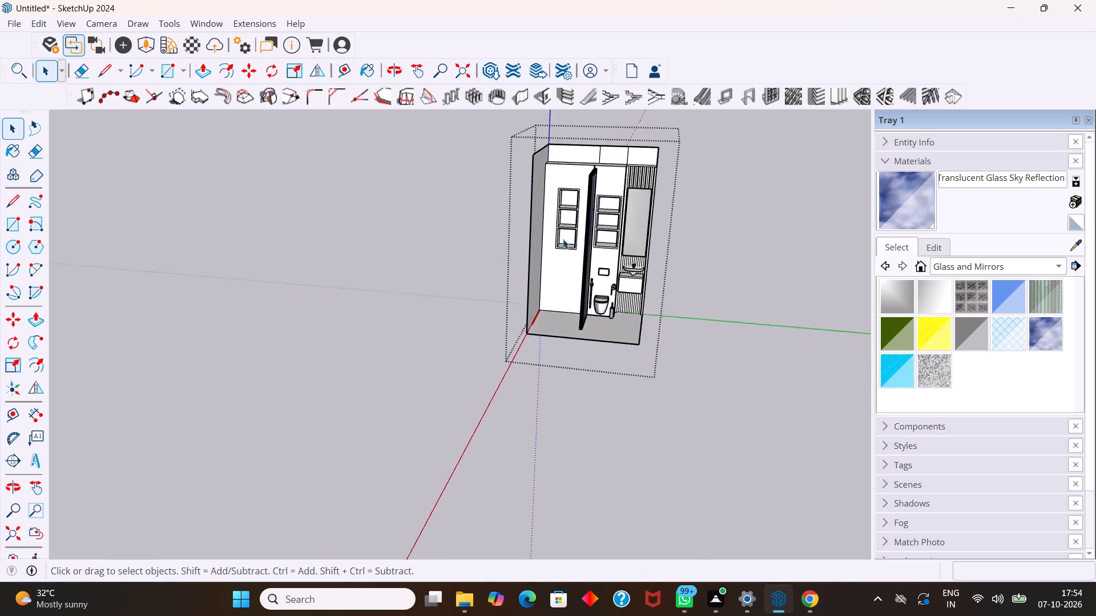
scroll(563, 239, "down", 2)
scroll(550, 177, "up", 8)
middle_click_drag(567, 184, 569, 213)
scroll(569, 212, "up", 4)
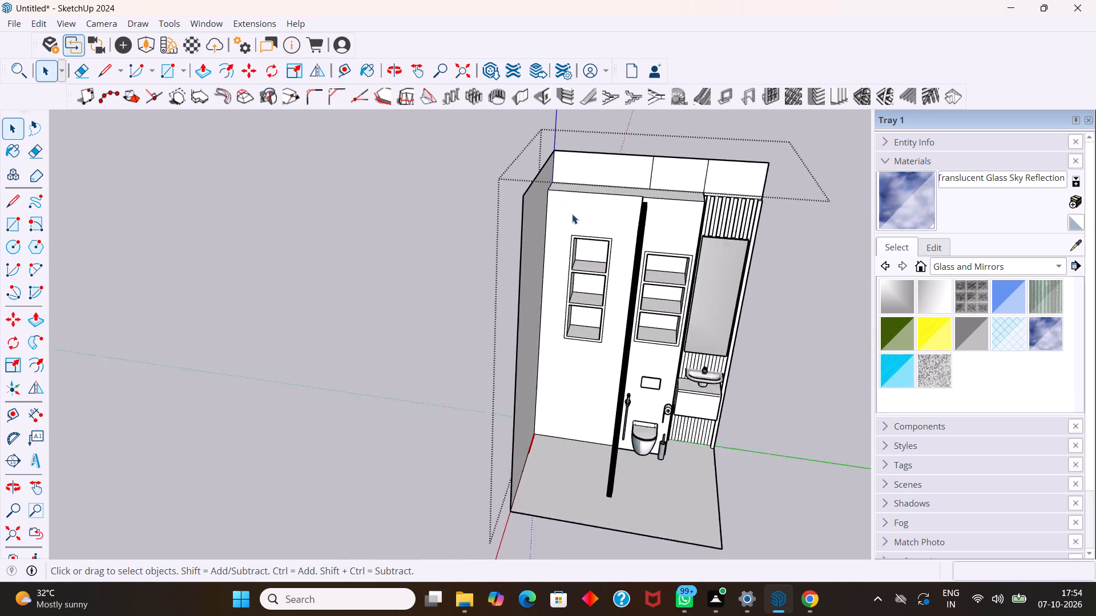
scroll(572, 214, "up", 3)
middle_click_drag(591, 228, 609, 248)
scroll(616, 235, "up", 2)
middle_click_drag(616, 234, 617, 234)
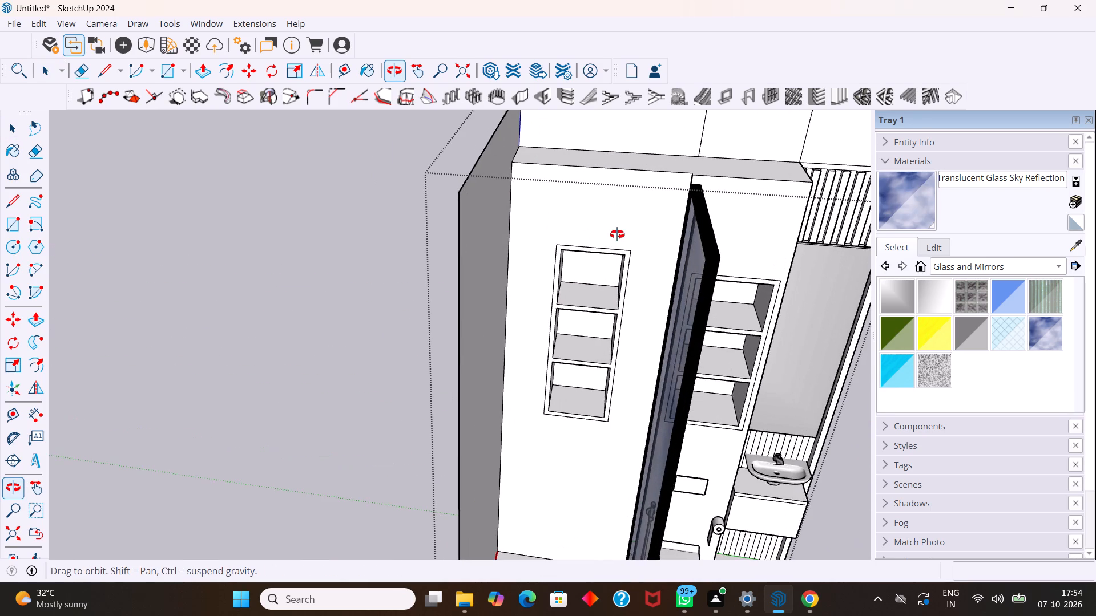
middle_click_drag(617, 234, 631, 243)
middle_click(631, 243)
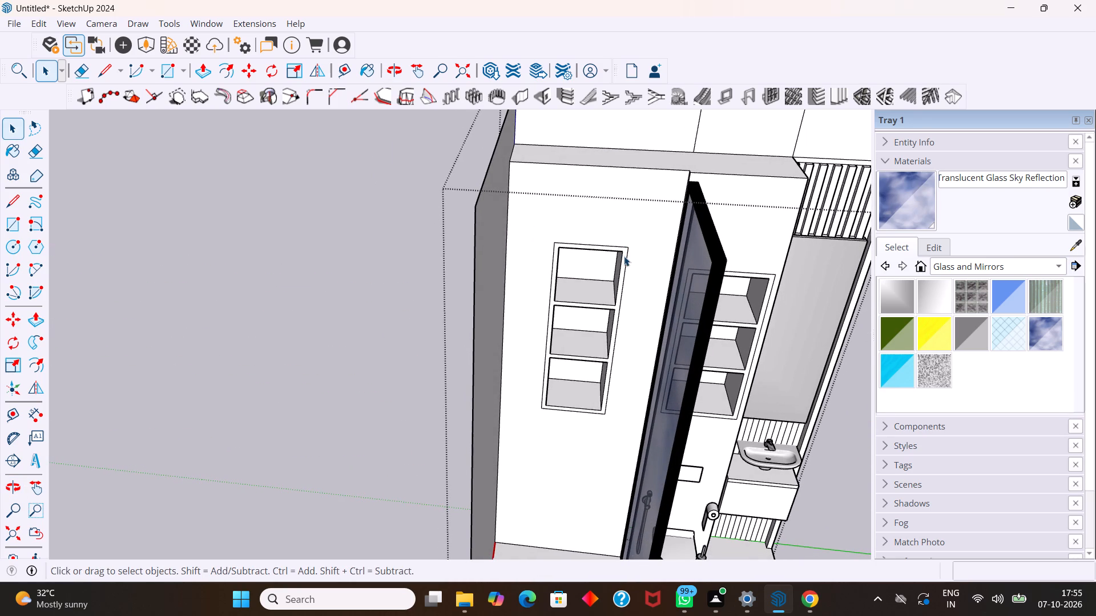
Examine the wall niches, the glass partition and the whole bathroom from above and from the front, both close and far.
middle_click_drag(636, 286, 627, 282)
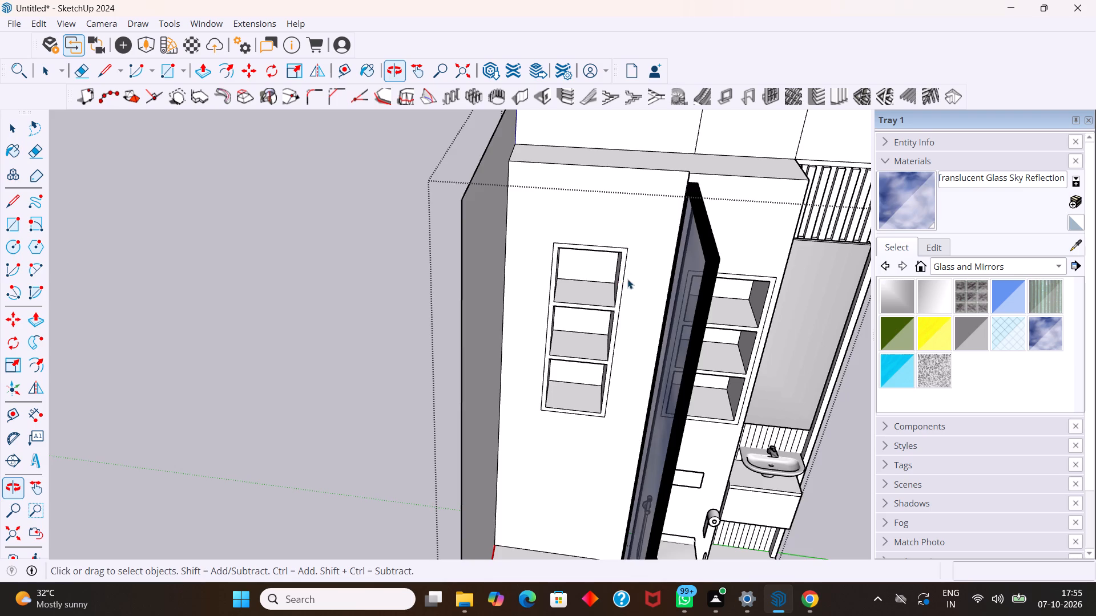
scroll(627, 274, "down", 7)
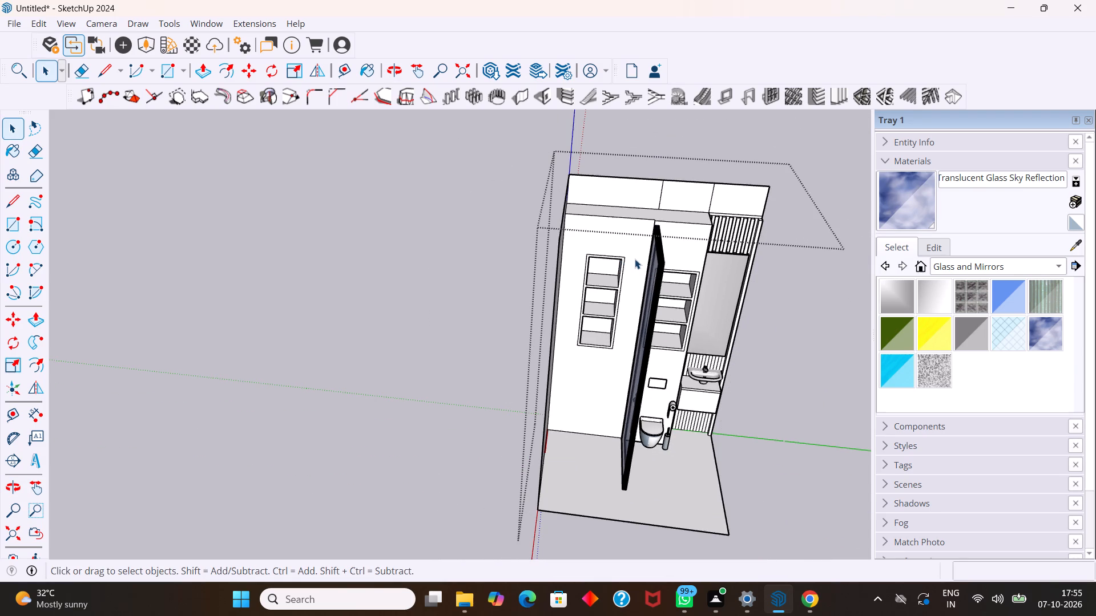
scroll(623, 249, "down", 4)
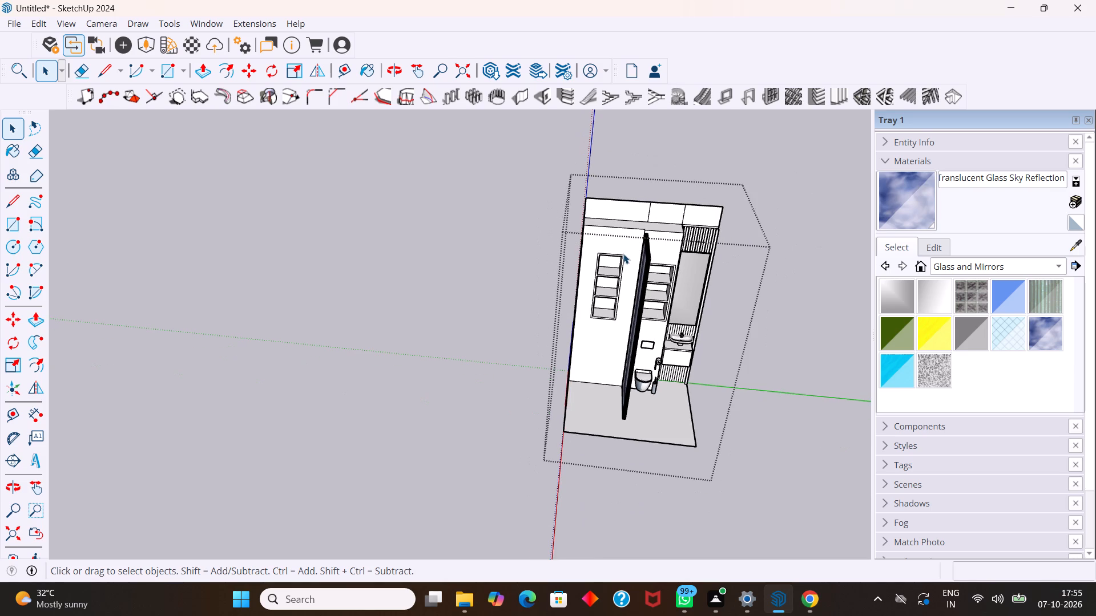
scroll(616, 242, "down", 1)
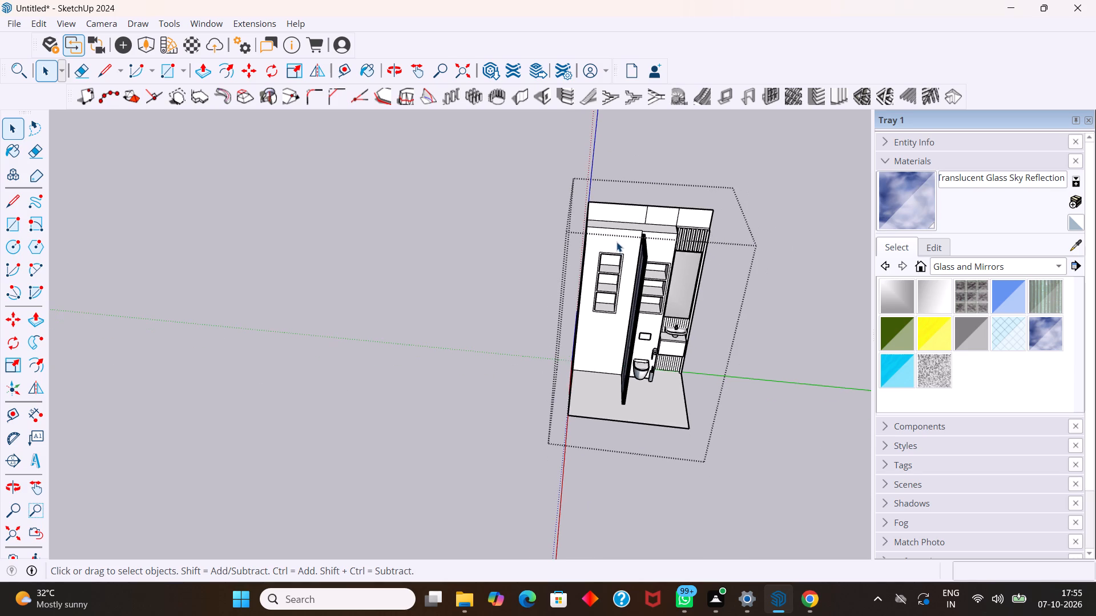
scroll(606, 307, "up", 4)
middle_click_drag(603, 307, 557, 271)
scroll(598, 319, "up", 3)
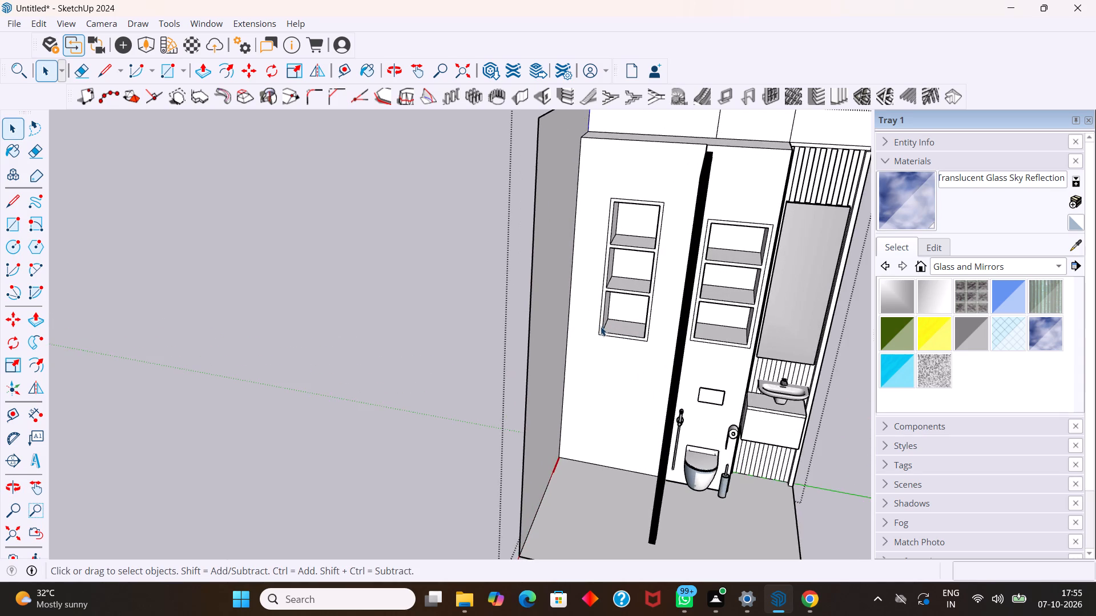
scroll(599, 331, "up", 1)
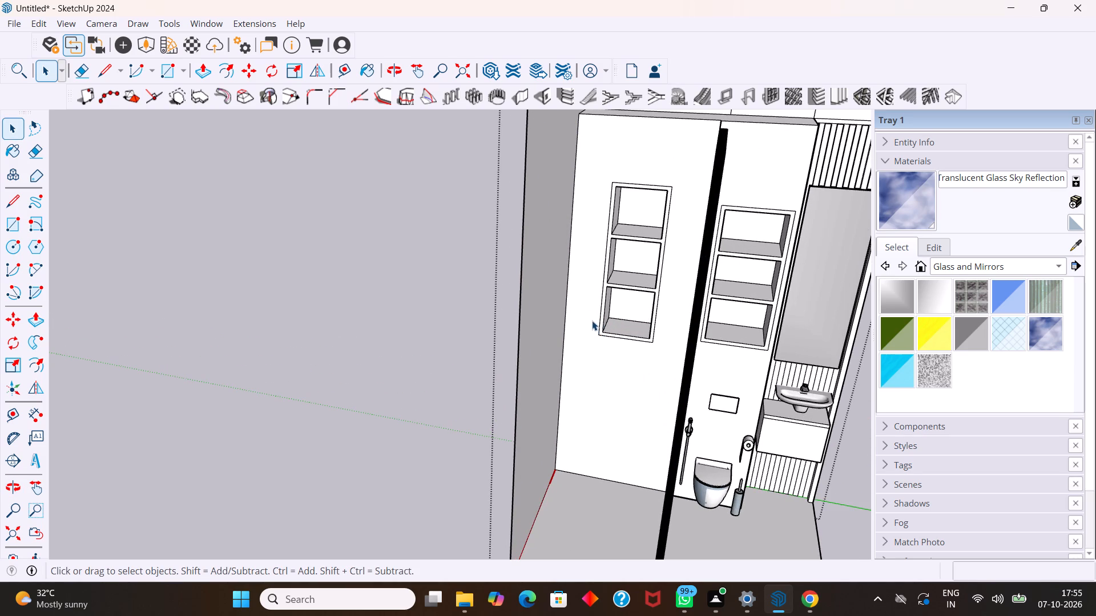
scroll(586, 309, "down", 2)
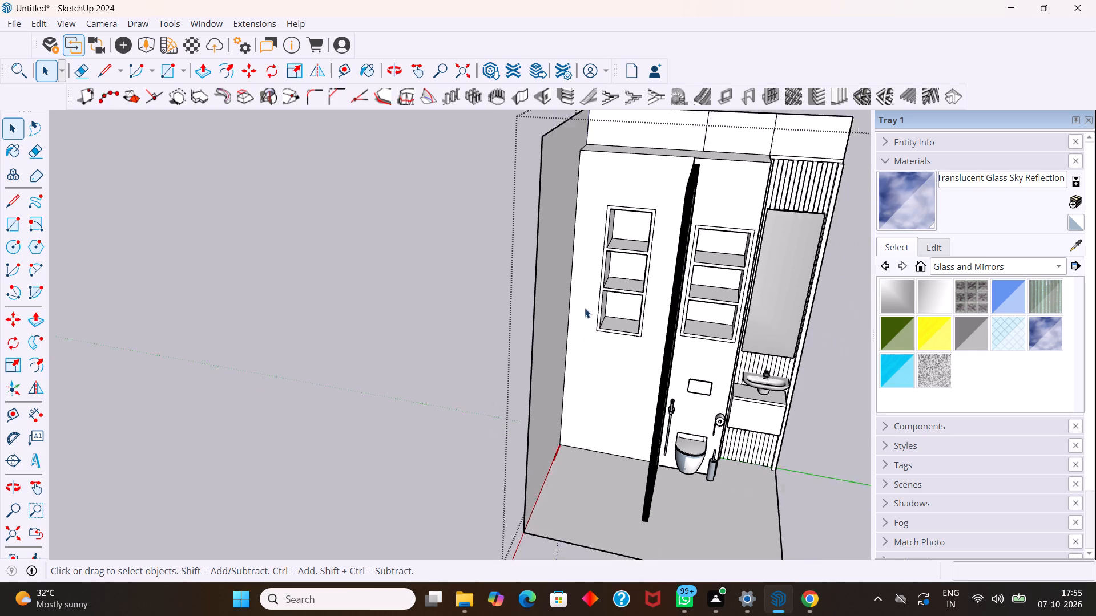
scroll(585, 308, "down", 2)
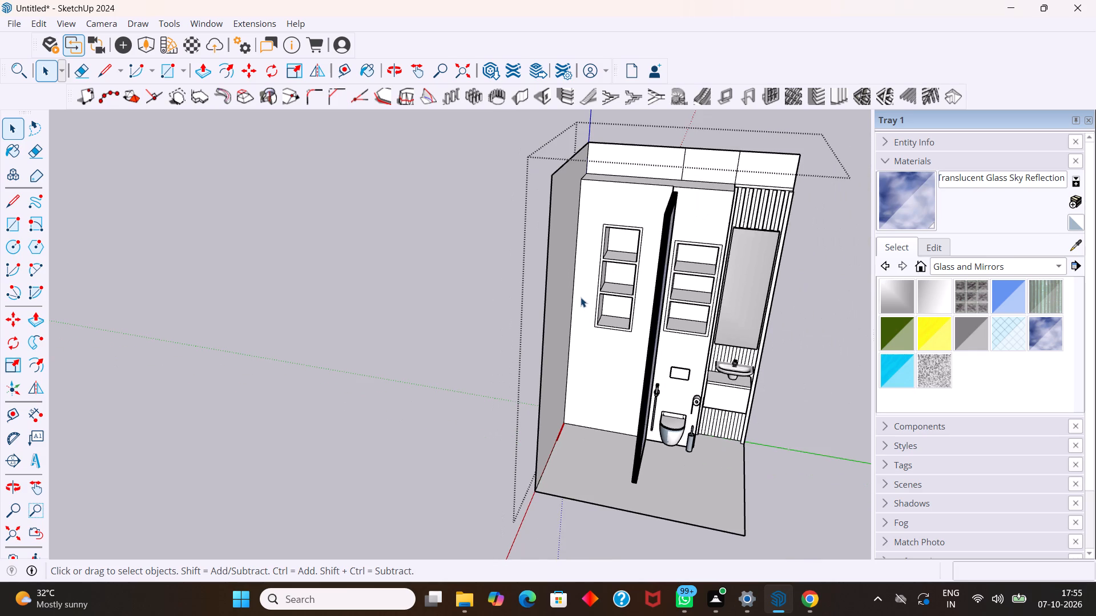
middle_click_drag(581, 295, 645, 287)
scroll(625, 228, "up", 5)
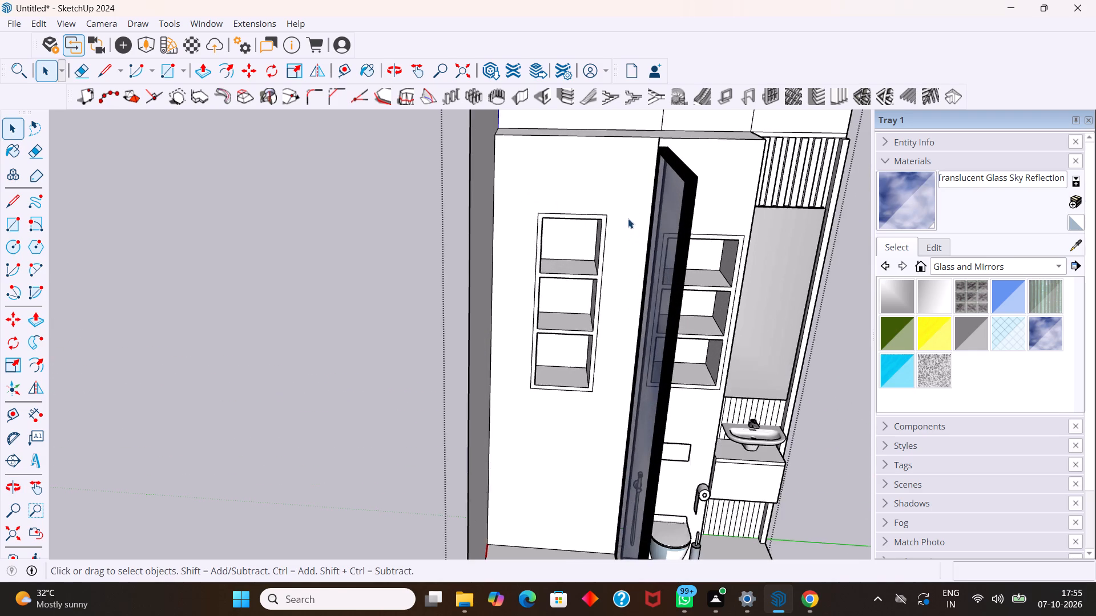
scroll(628, 218, "up", 3)
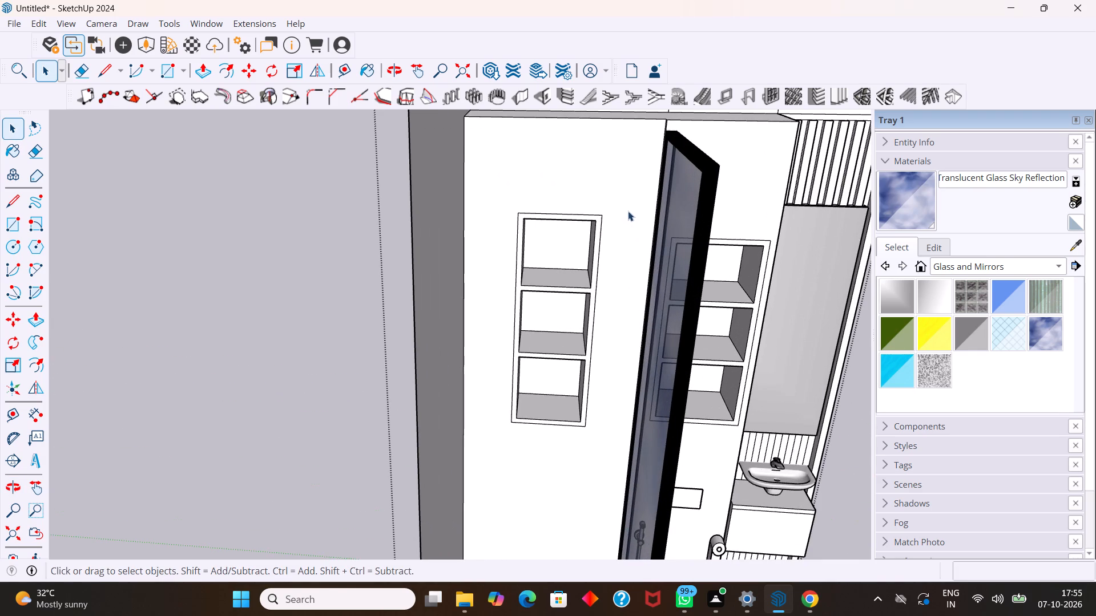
middle_click_drag(622, 204, 590, 156)
scroll(590, 156, "up", 1)
scroll(587, 157, "down", 12)
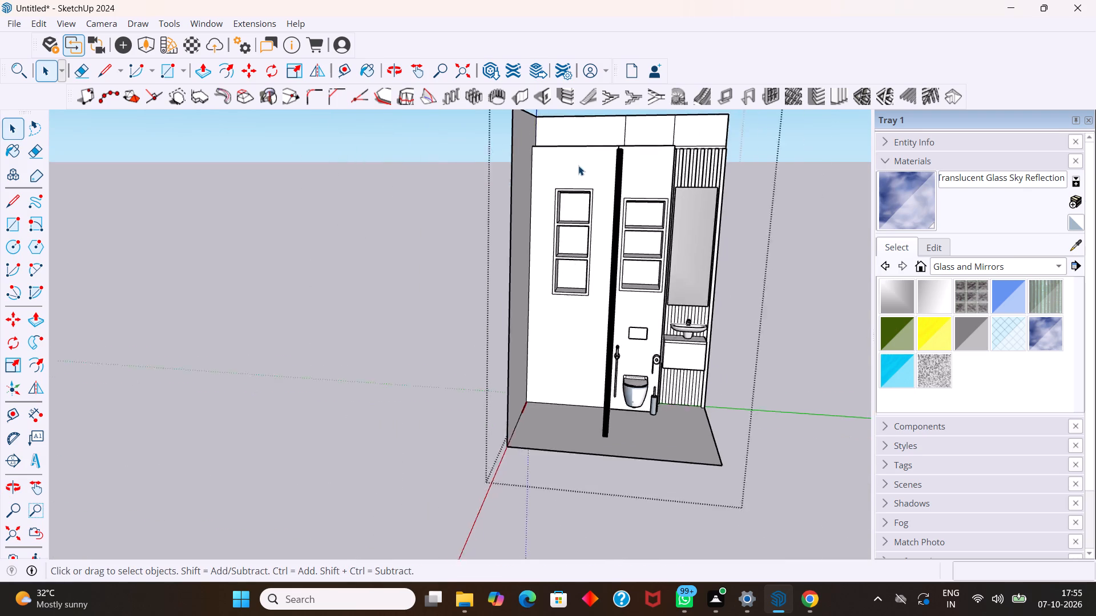
scroll(578, 165, "down", 6)
middle_click_drag(579, 164, 582, 221)
scroll(591, 203, "down", 5)
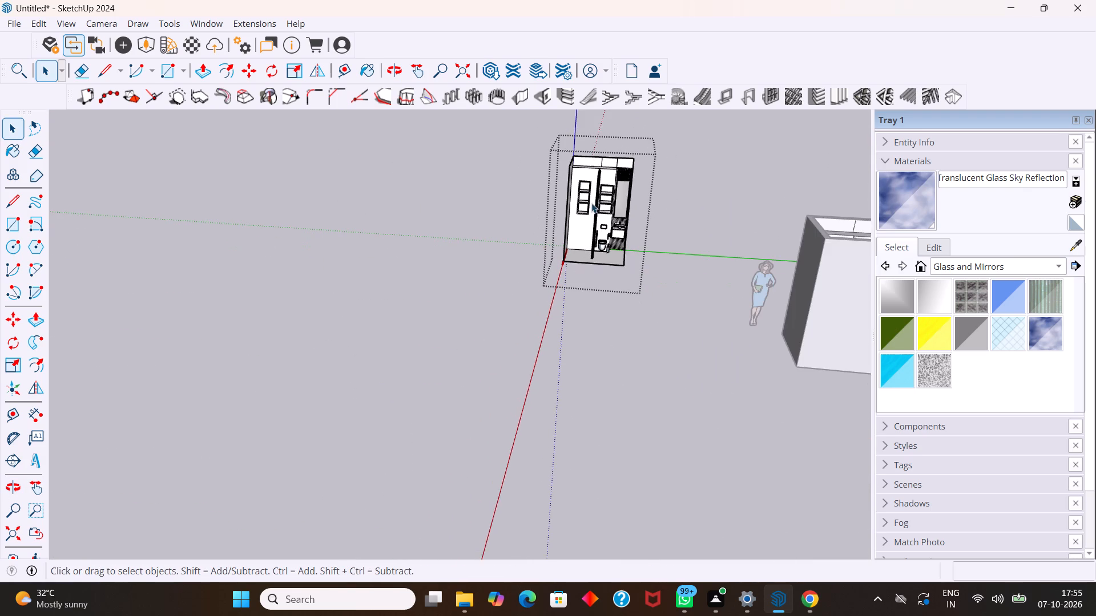
scroll(642, 197, "down", 7)
middle_click_drag(647, 201, 646, 245)
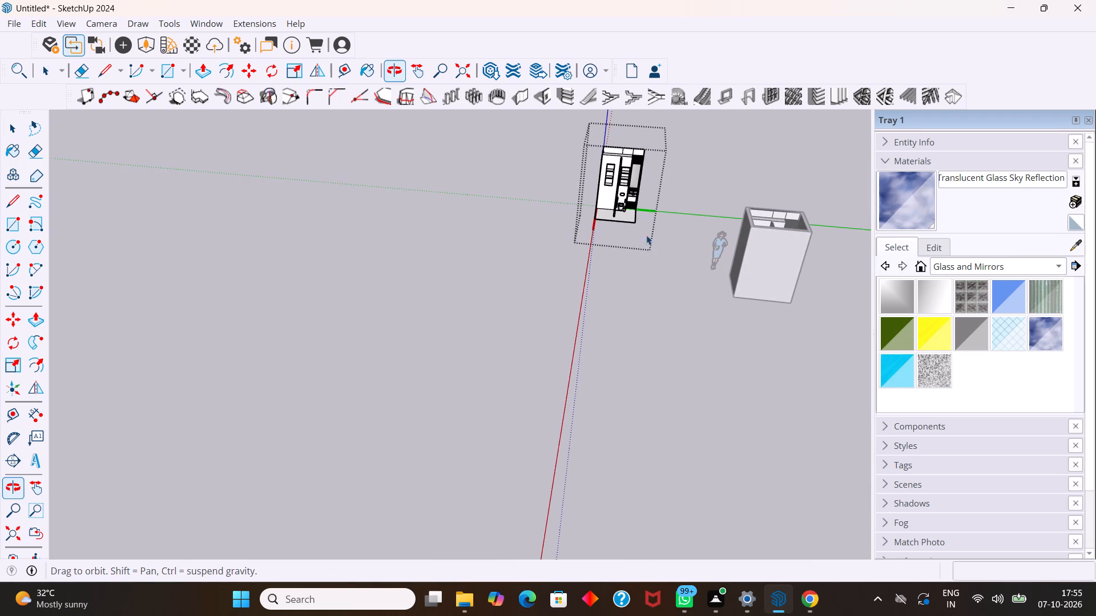
scroll(630, 179, "up", 12)
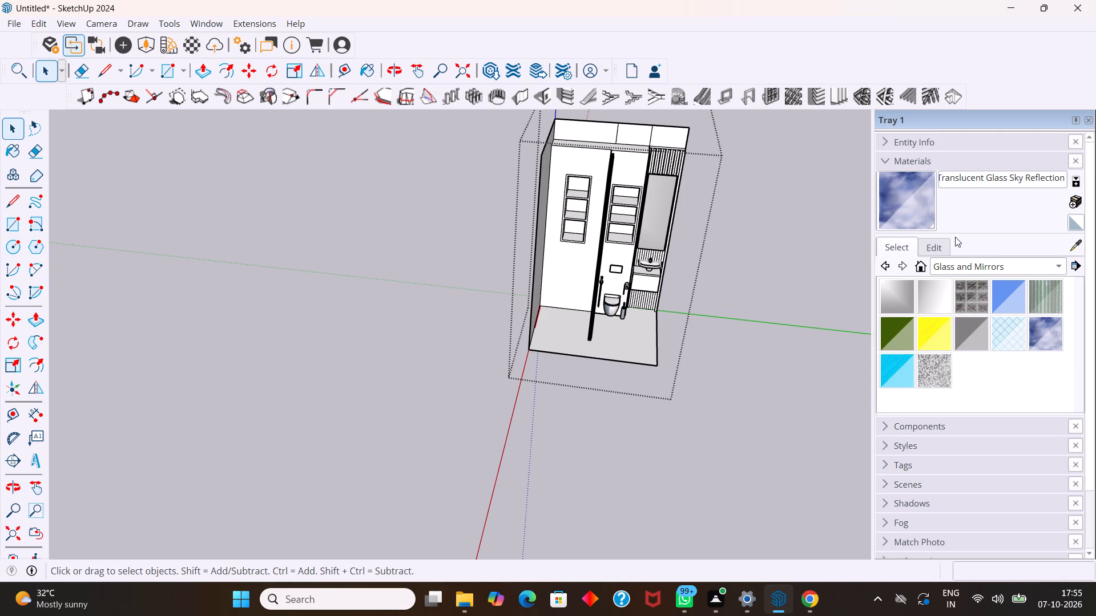
In the Enscape Material Editor, make Color_000 a self-illuminated material with a luminance of about 22,629 cd/m².
left_click(191, 39)
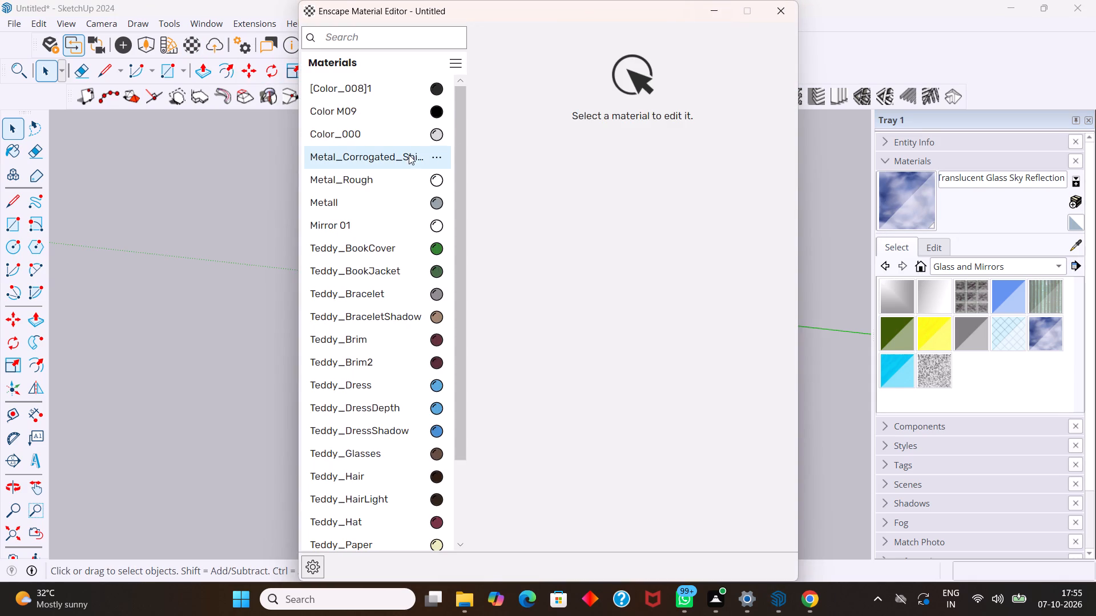
left_click(412, 137)
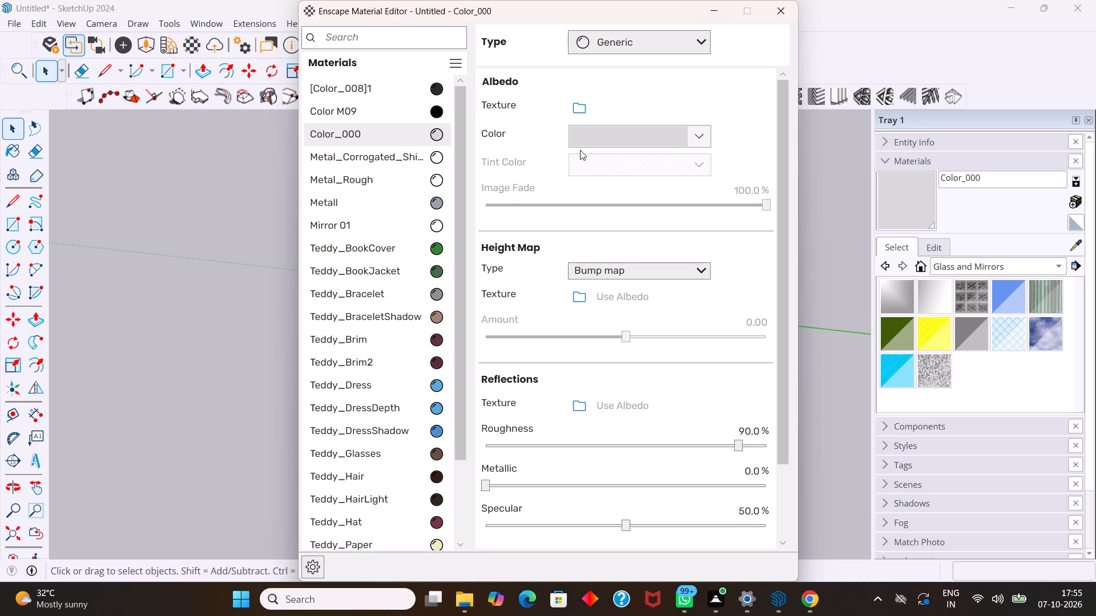
left_click(674, 40)
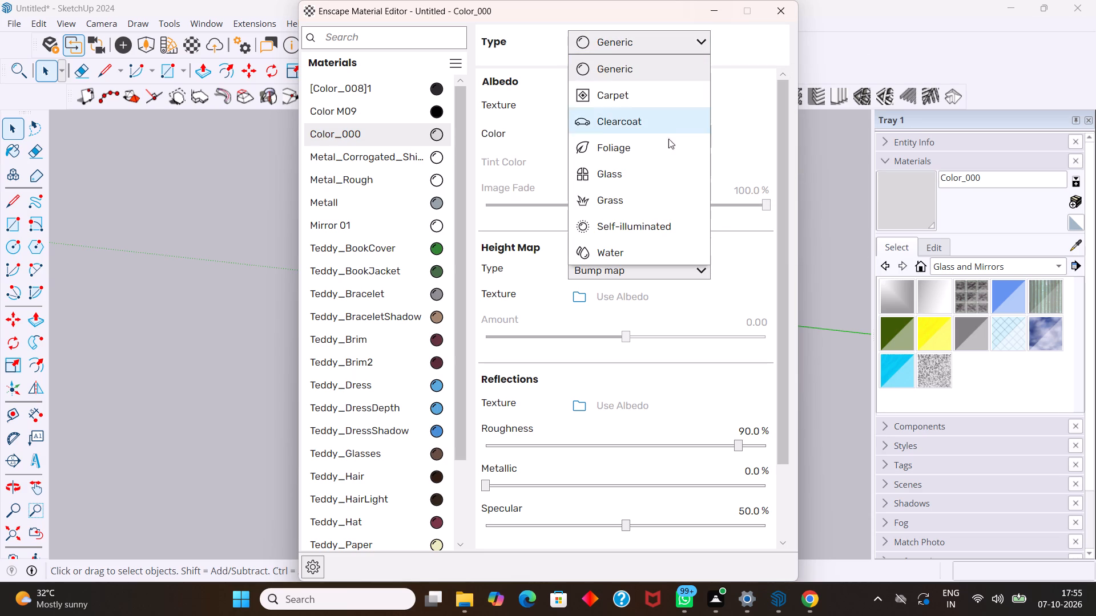
left_click(652, 224)
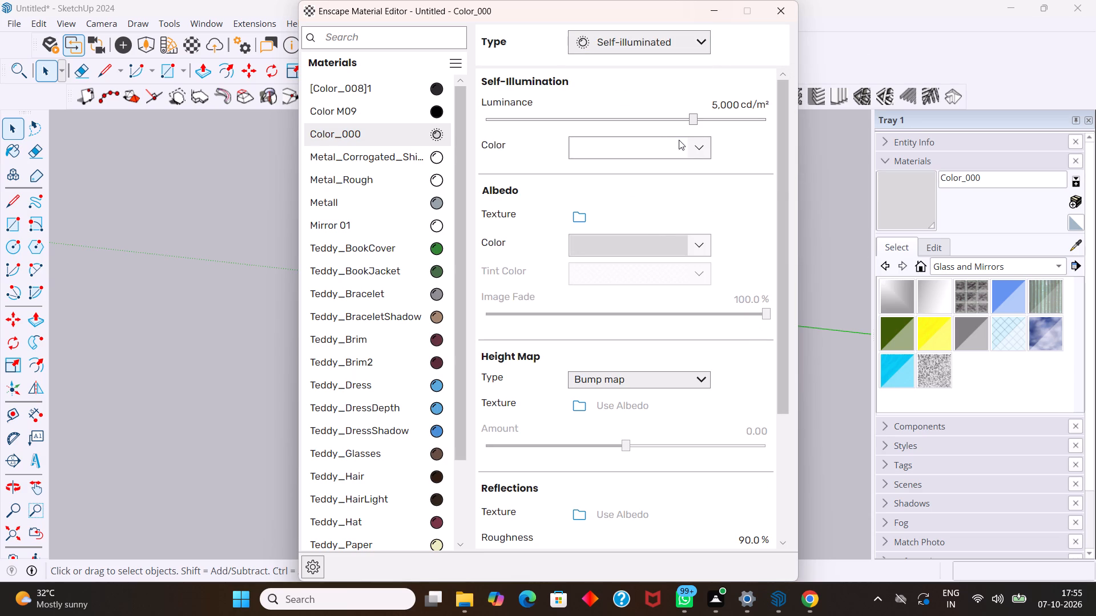
left_click(730, 118)
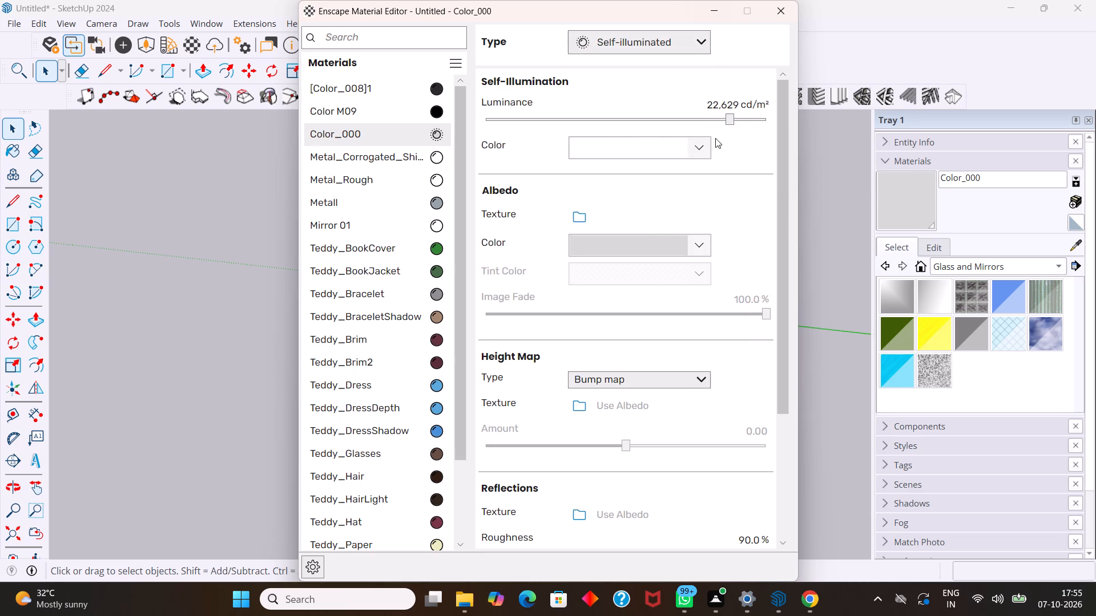
Set the self-illumination colour of Color_000 to a soft light yellow, trying paler and stronger shades.
left_click(700, 147)
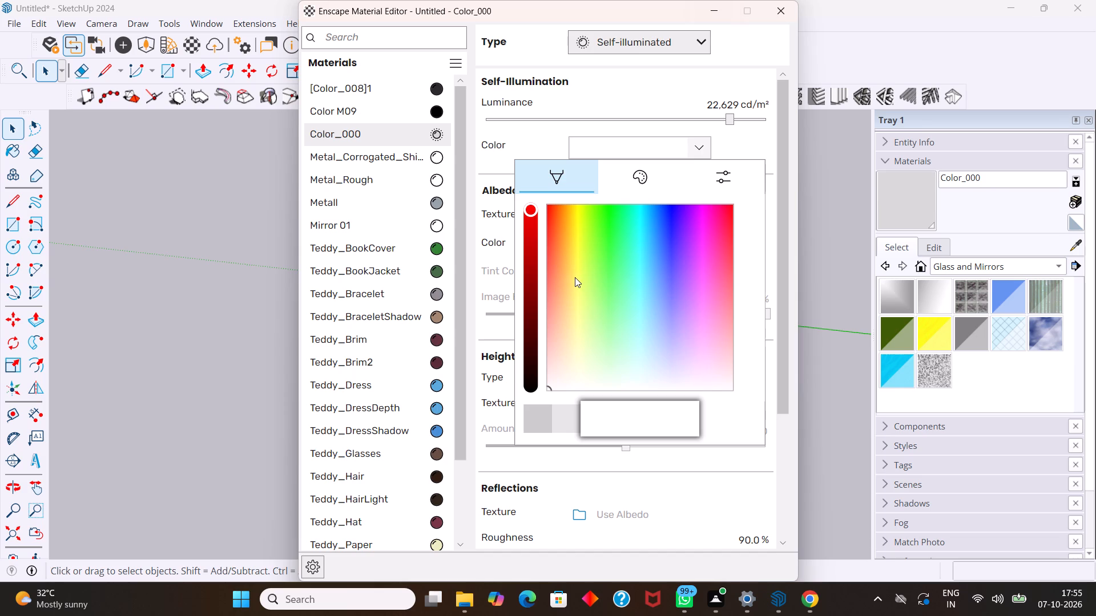
left_click(578, 289)
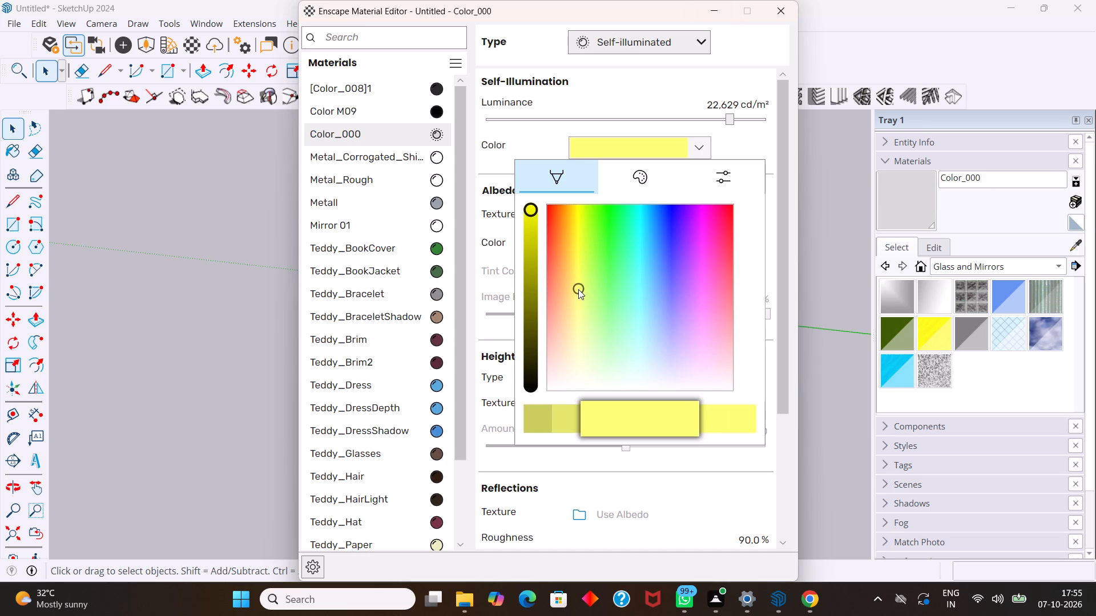
left_click(576, 302)
left_click(576, 322)
left_click(575, 334)
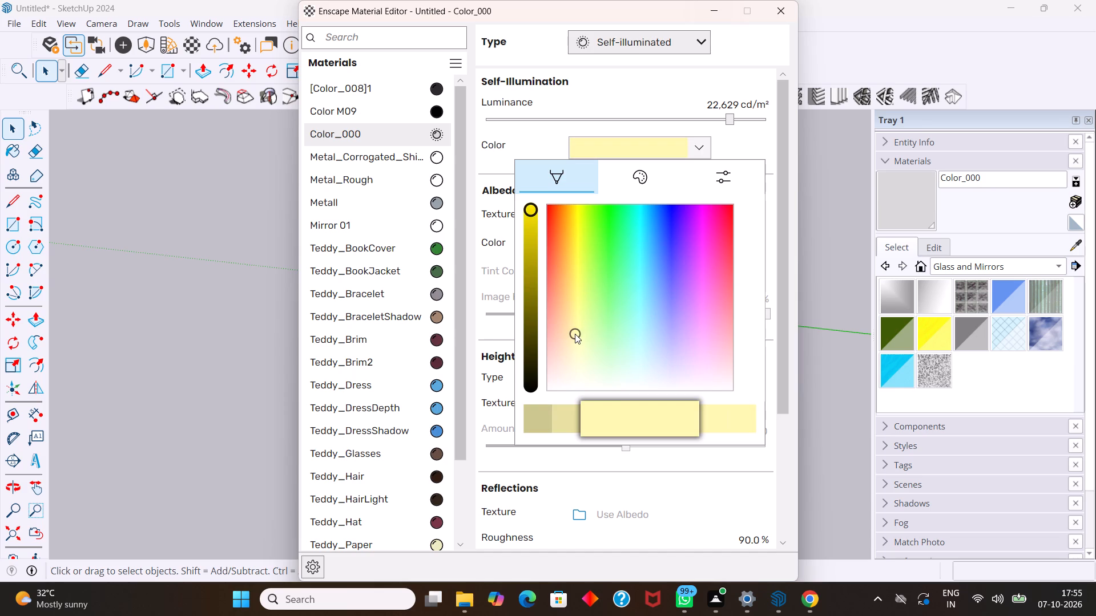
left_click_drag(576, 346, 576, 352)
left_click(576, 354)
left_click_drag(576, 362, 577, 370)
double_click(577, 372)
left_click_drag(577, 377, 577, 383)
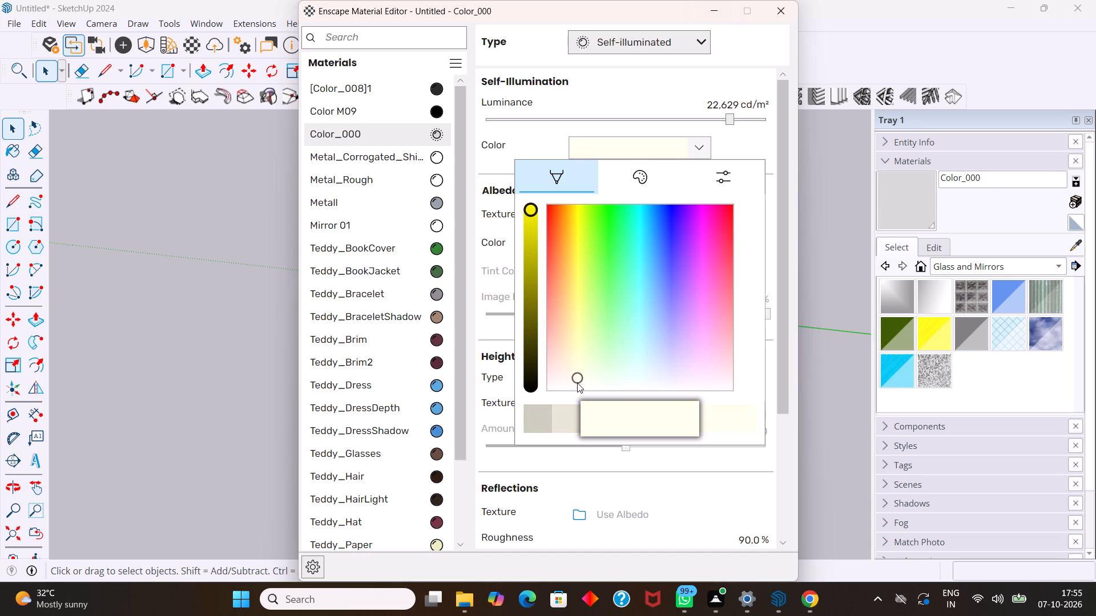
left_click_drag(577, 383, 577, 383)
left_click(575, 356)
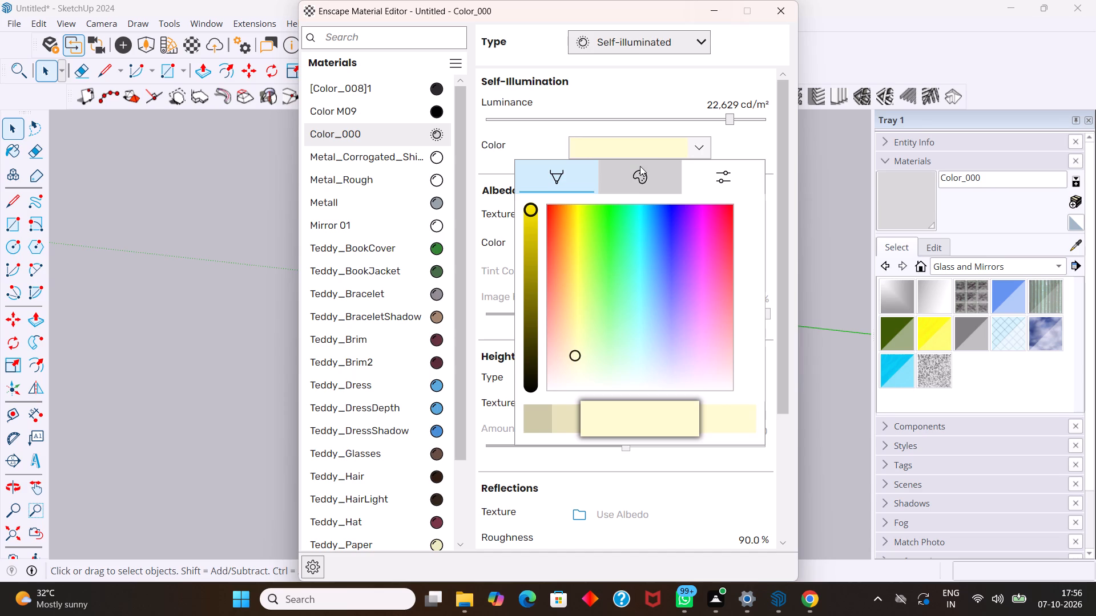
left_click(577, 318)
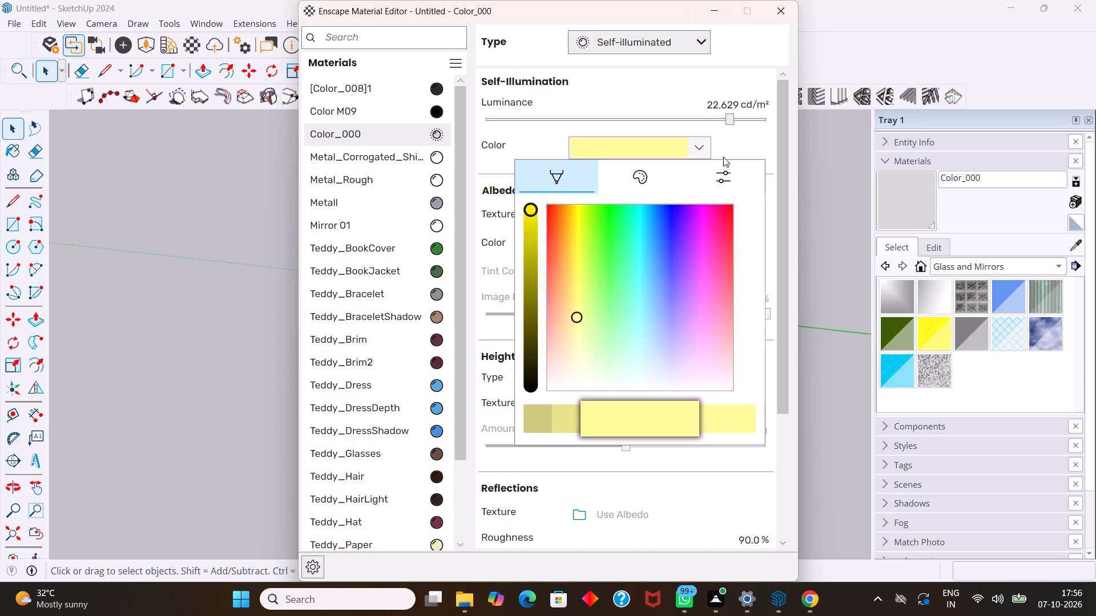
left_click(737, 144)
Set the albedo colour of Color_000 to a muted khaki yellow, comparing several lighter and stronger shades.
left_click(698, 240)
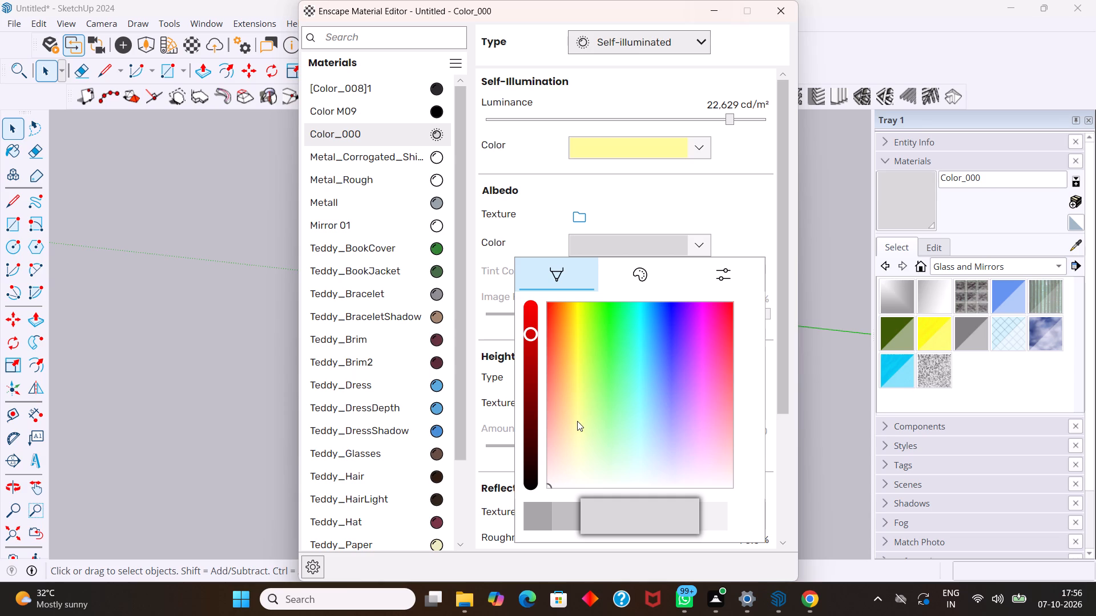
left_click(577, 421)
left_click(579, 429)
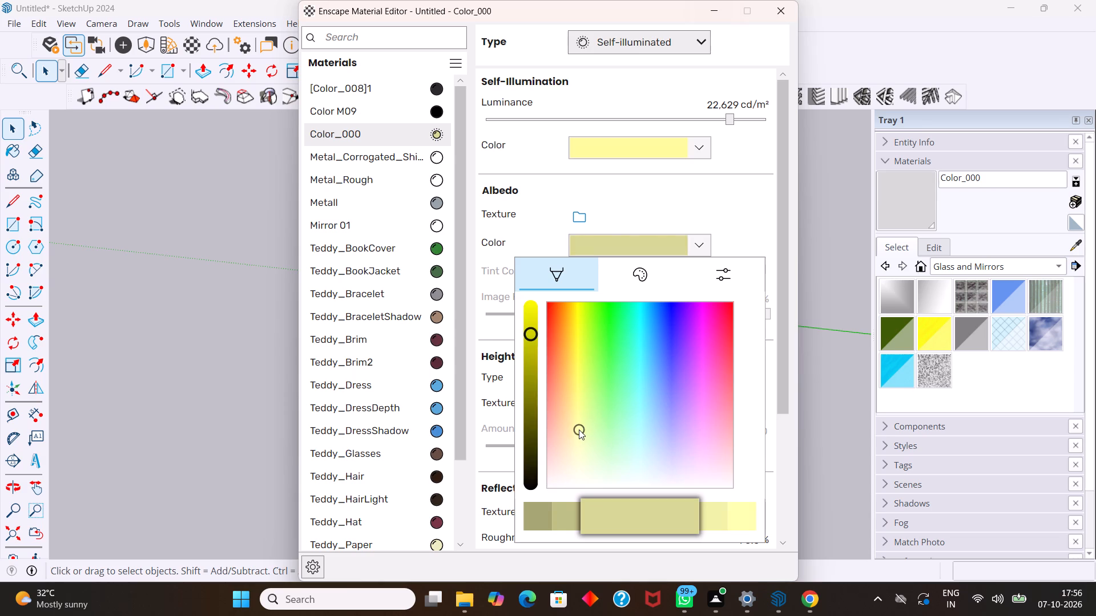
left_click(577, 436)
left_click(576, 421)
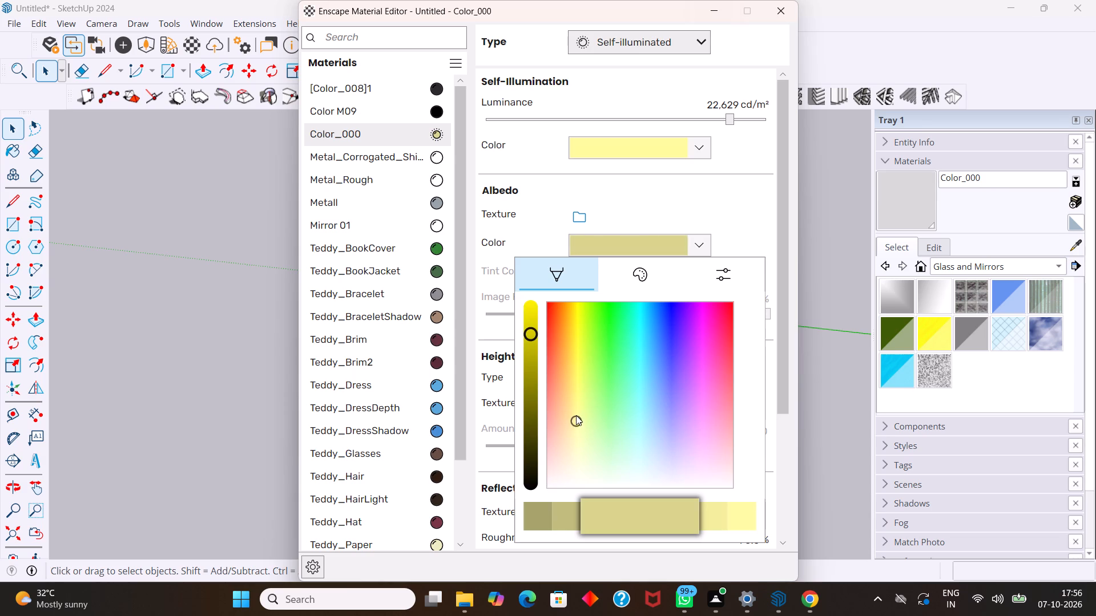
left_click(576, 412)
left_click(575, 404)
left_click(575, 388)
left_click(578, 418)
left_click(579, 435)
left_click(579, 444)
left_click(579, 450)
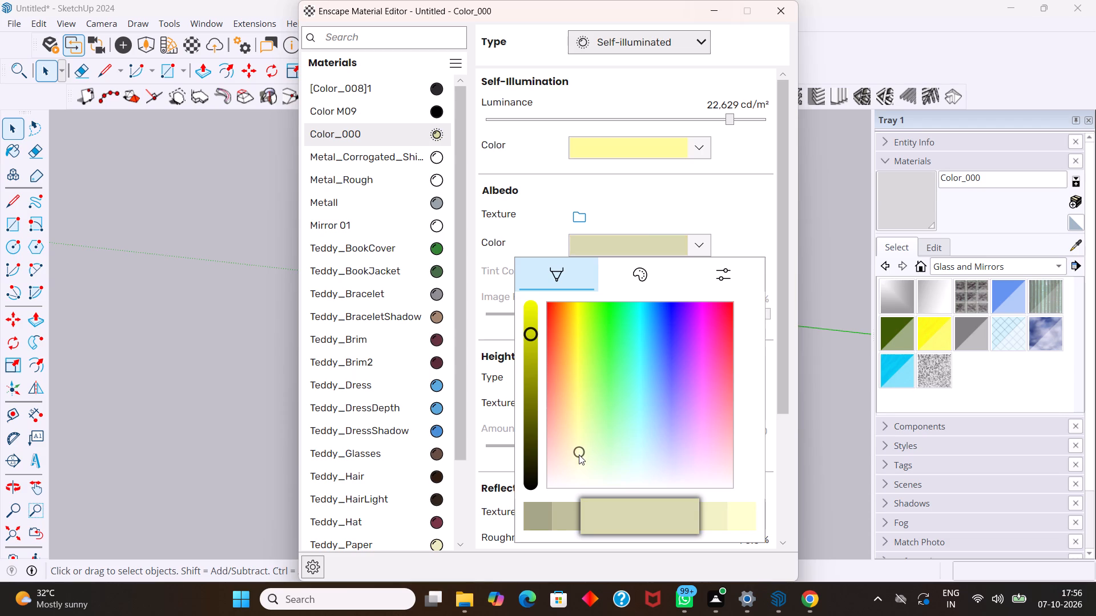
left_click(579, 455)
left_click(579, 462)
left_click(579, 466)
left_click(573, 419)
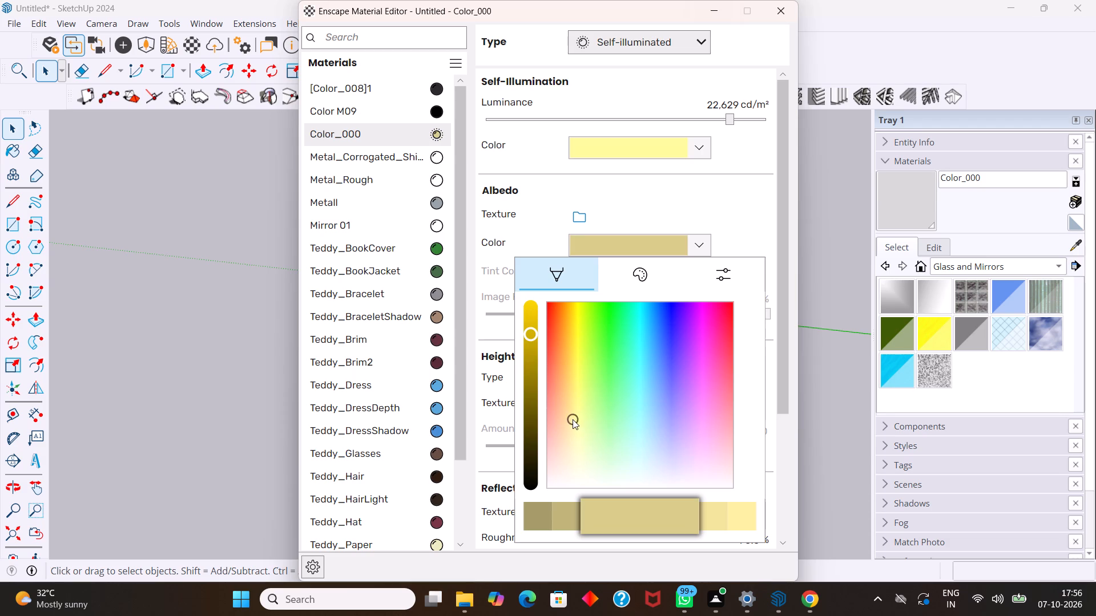
left_click(579, 407)
left_click(580, 391)
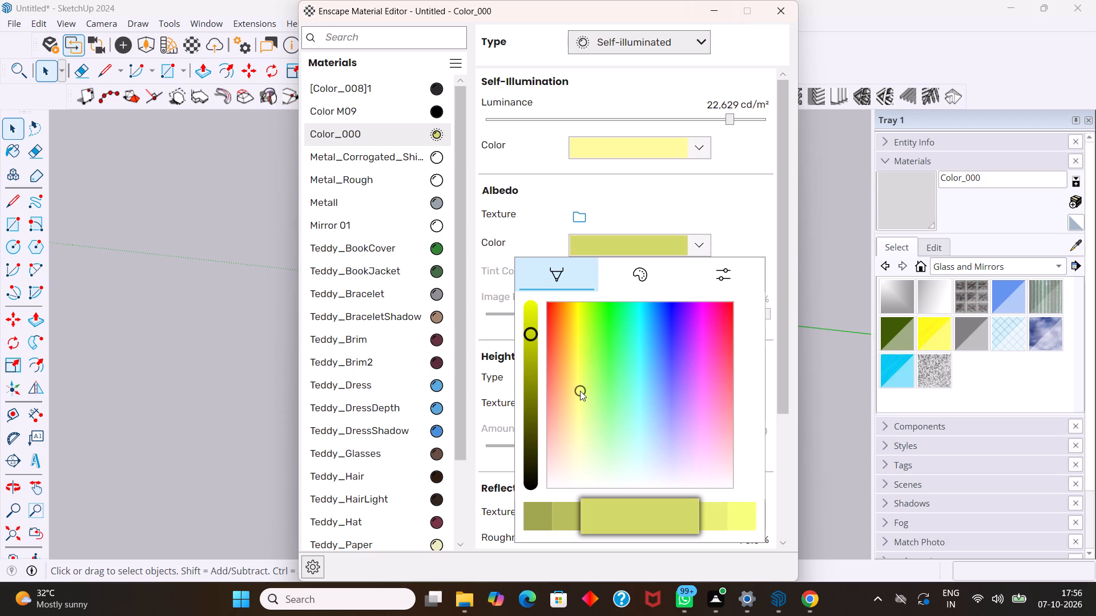
left_click(581, 406)
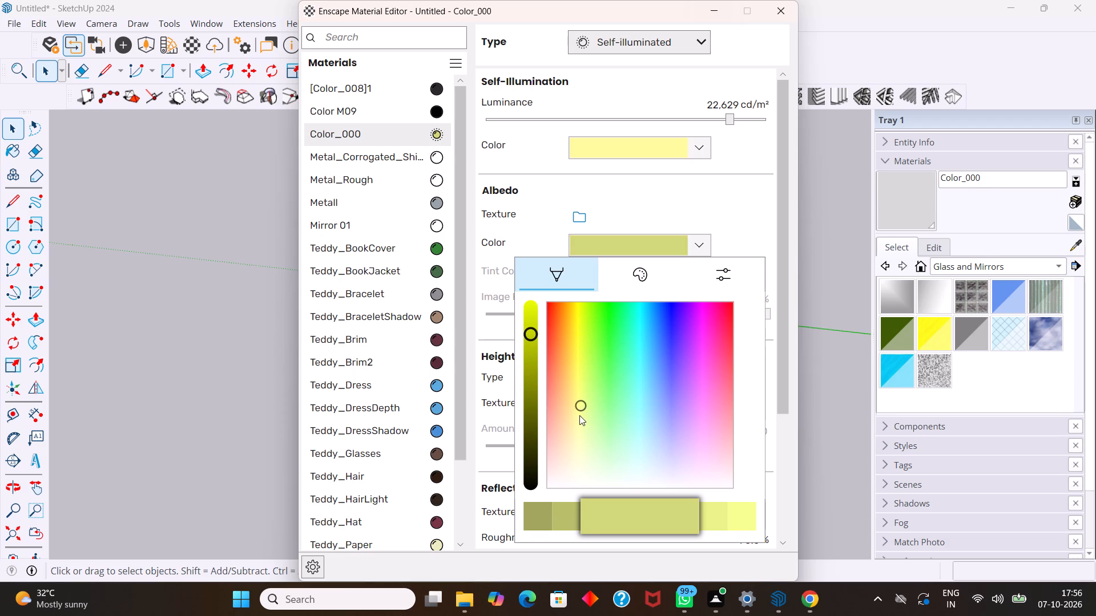
left_click(579, 416)
left_click(577, 423)
left_click(735, 211)
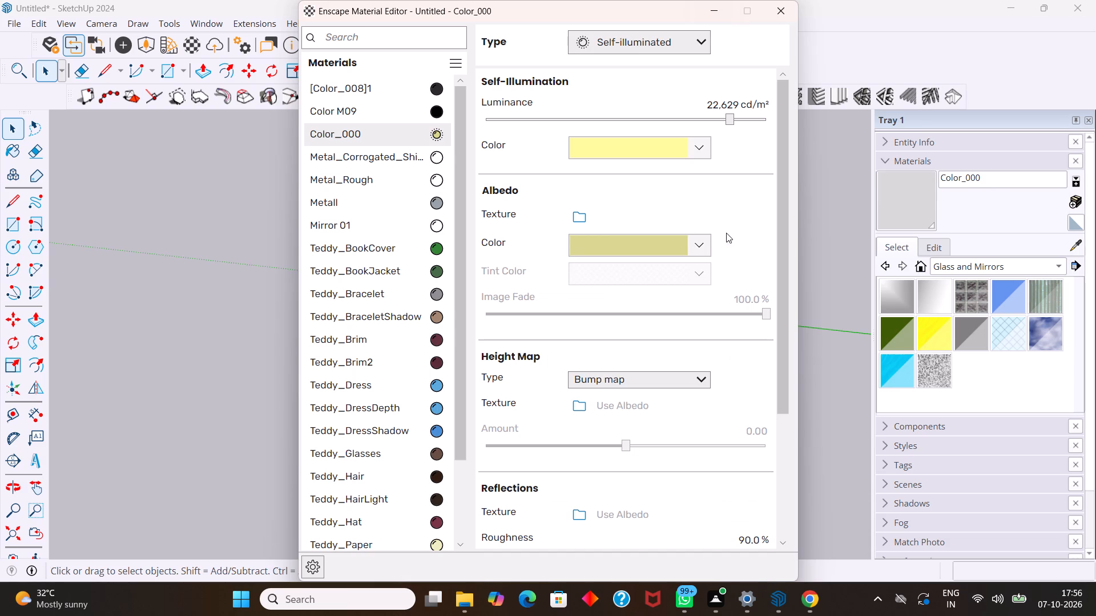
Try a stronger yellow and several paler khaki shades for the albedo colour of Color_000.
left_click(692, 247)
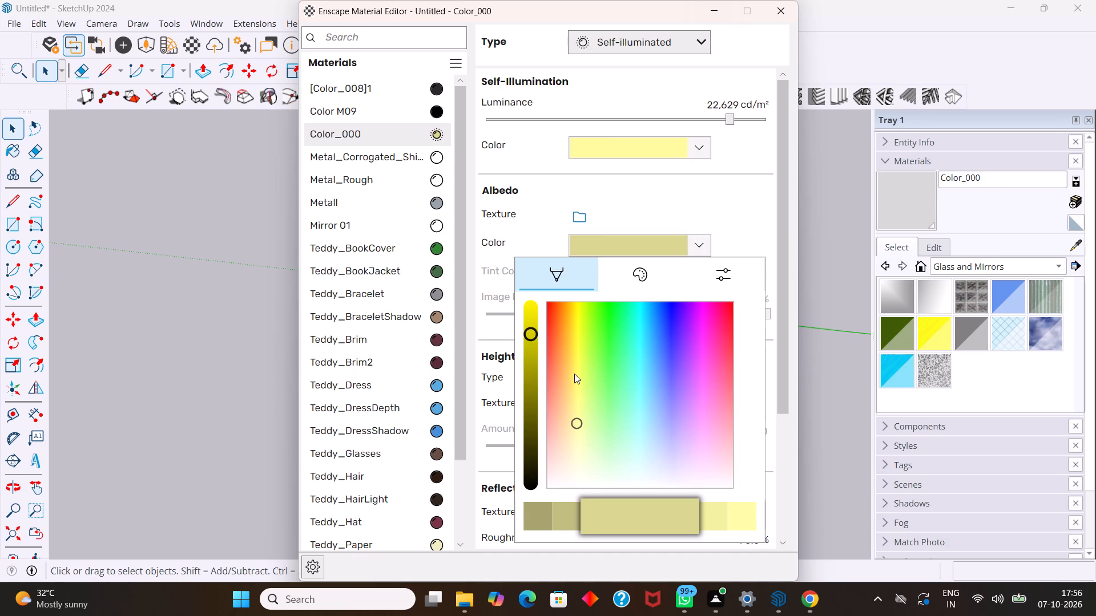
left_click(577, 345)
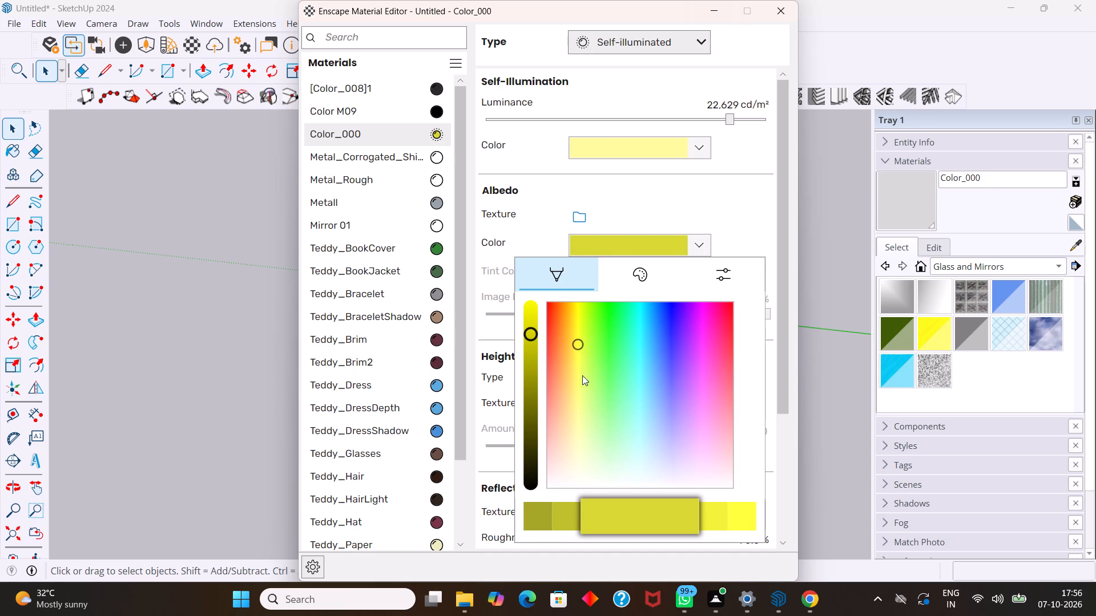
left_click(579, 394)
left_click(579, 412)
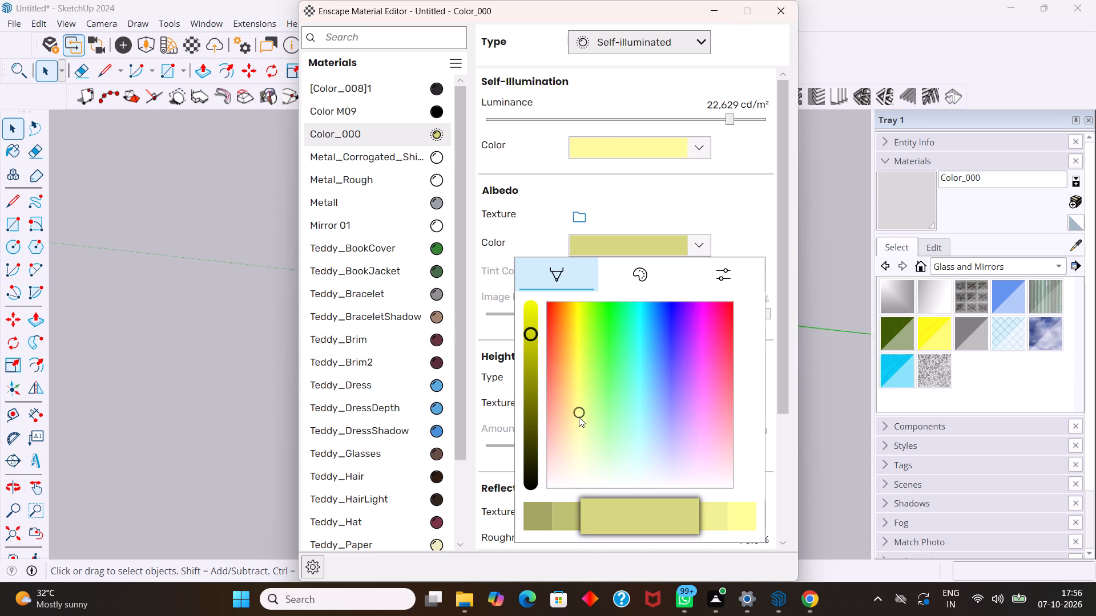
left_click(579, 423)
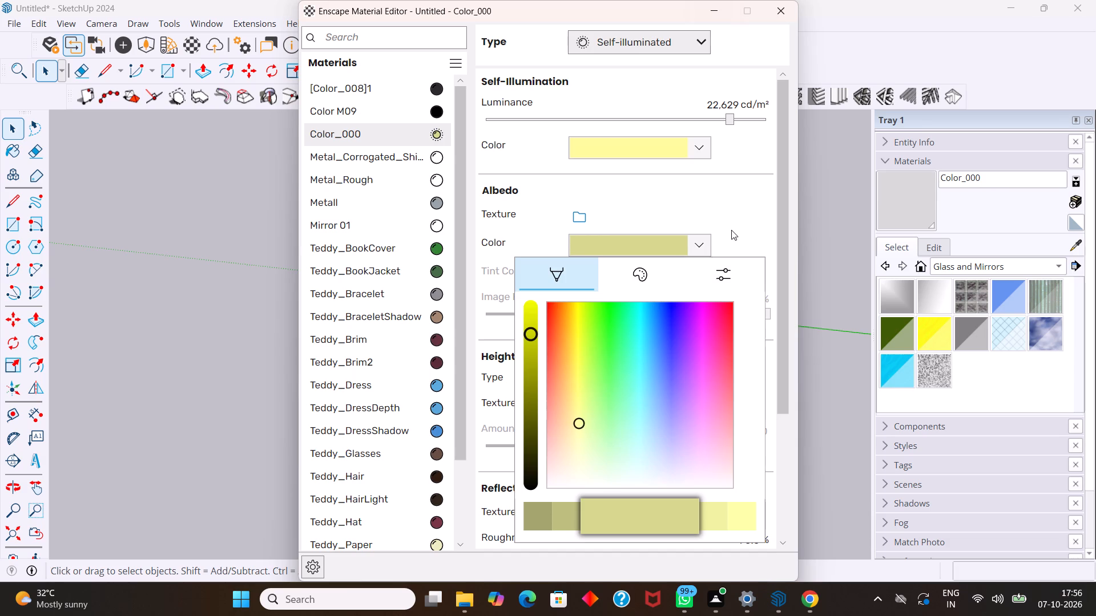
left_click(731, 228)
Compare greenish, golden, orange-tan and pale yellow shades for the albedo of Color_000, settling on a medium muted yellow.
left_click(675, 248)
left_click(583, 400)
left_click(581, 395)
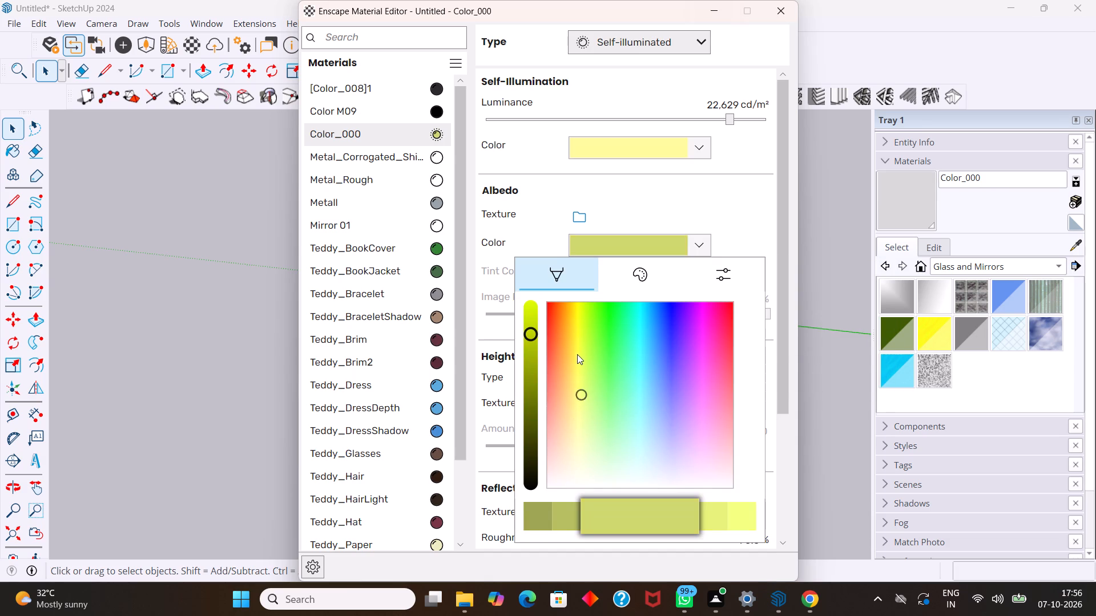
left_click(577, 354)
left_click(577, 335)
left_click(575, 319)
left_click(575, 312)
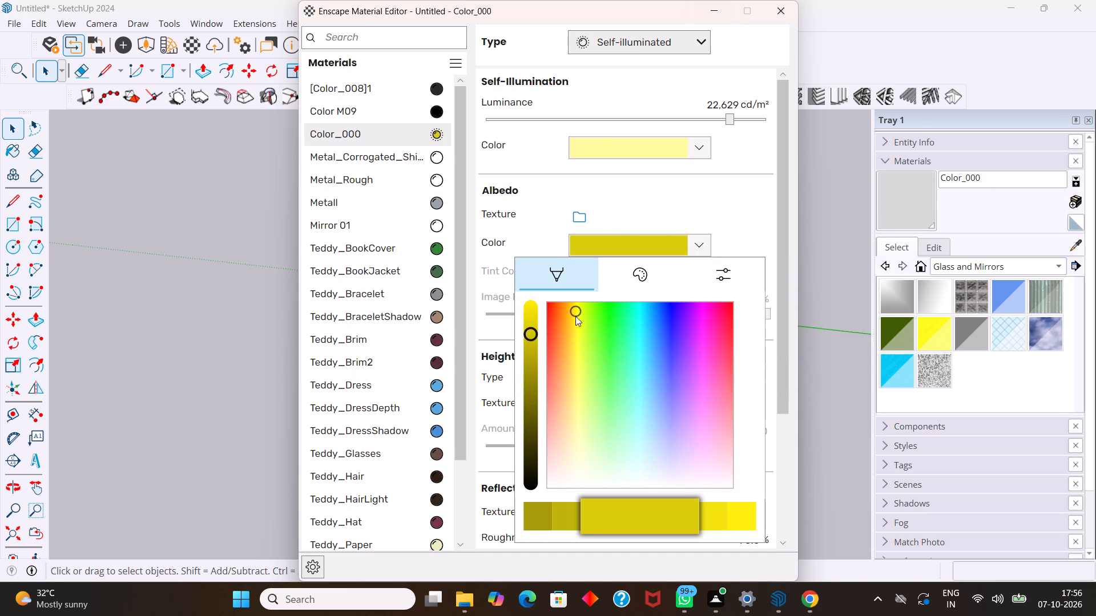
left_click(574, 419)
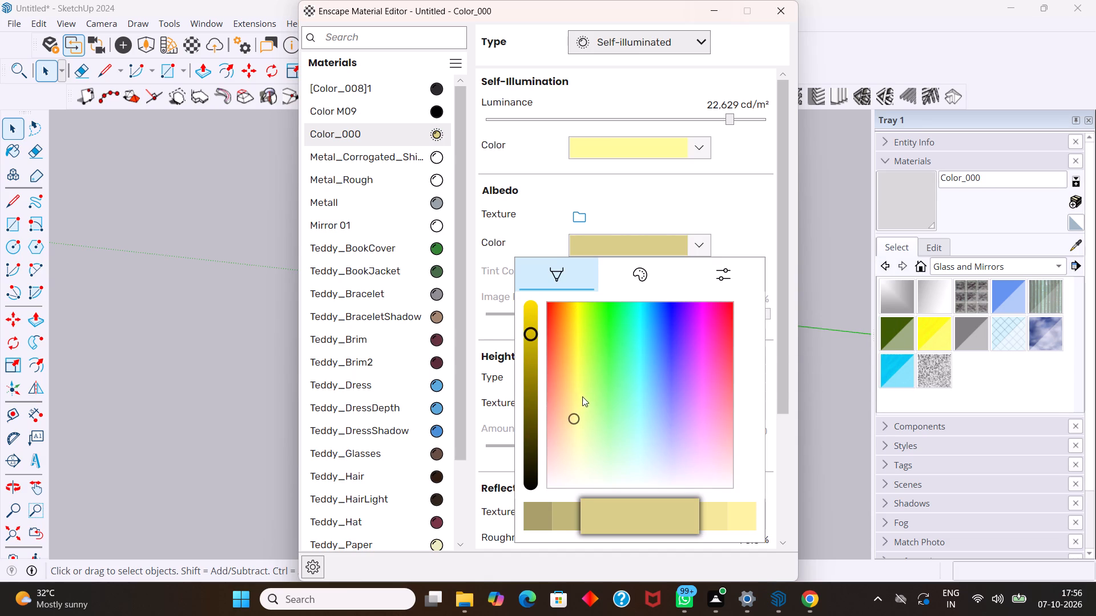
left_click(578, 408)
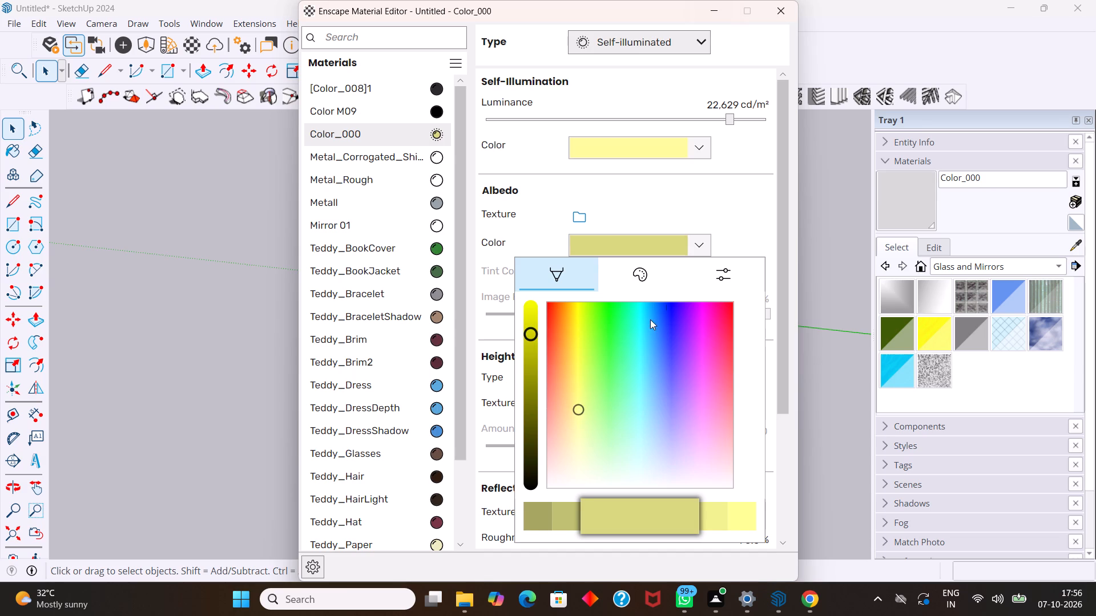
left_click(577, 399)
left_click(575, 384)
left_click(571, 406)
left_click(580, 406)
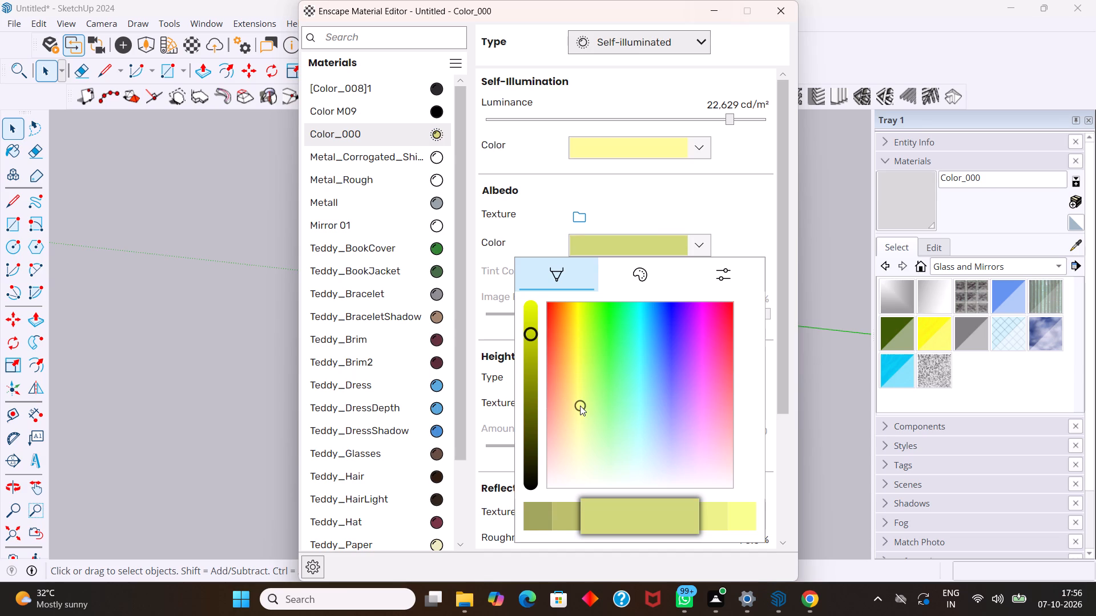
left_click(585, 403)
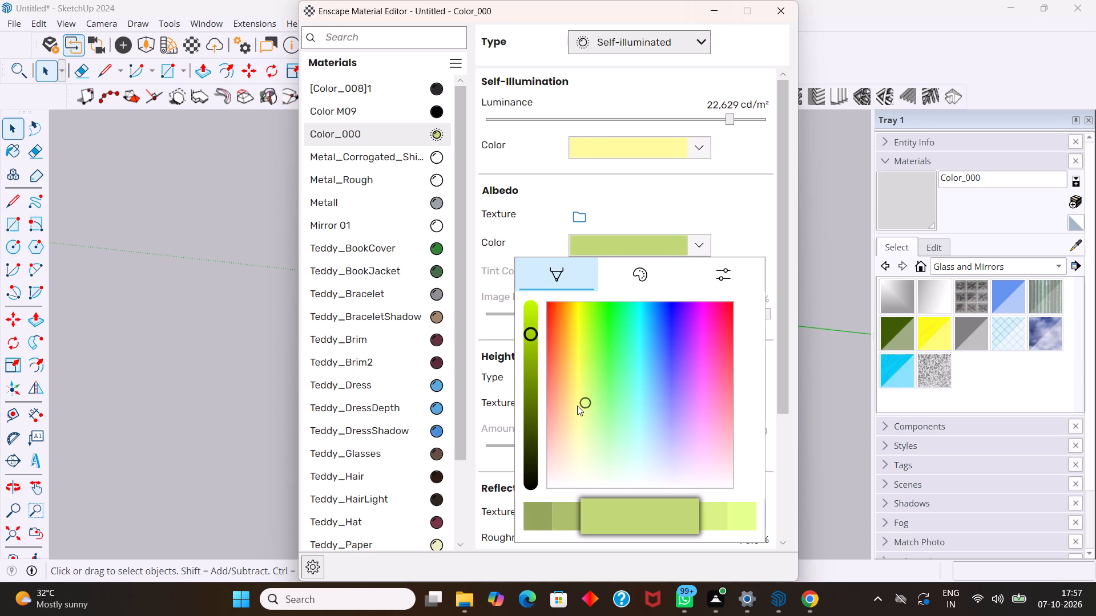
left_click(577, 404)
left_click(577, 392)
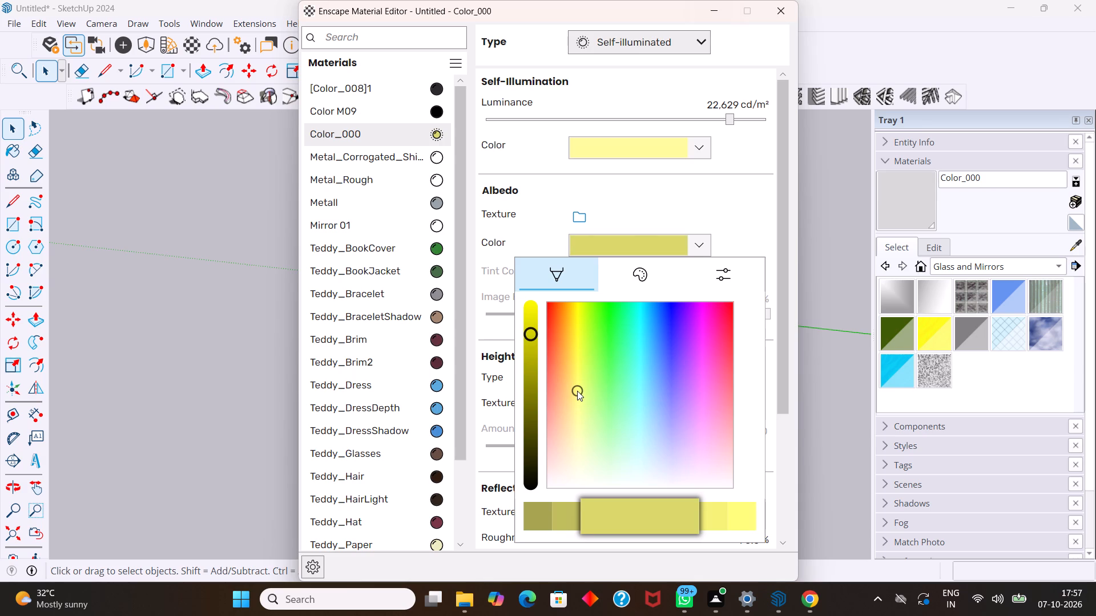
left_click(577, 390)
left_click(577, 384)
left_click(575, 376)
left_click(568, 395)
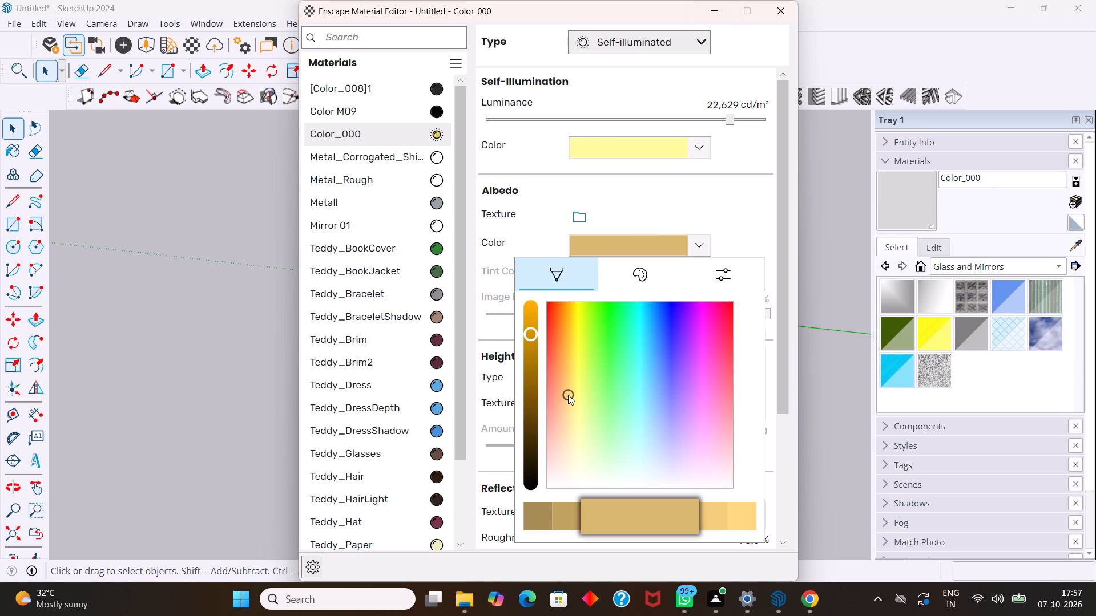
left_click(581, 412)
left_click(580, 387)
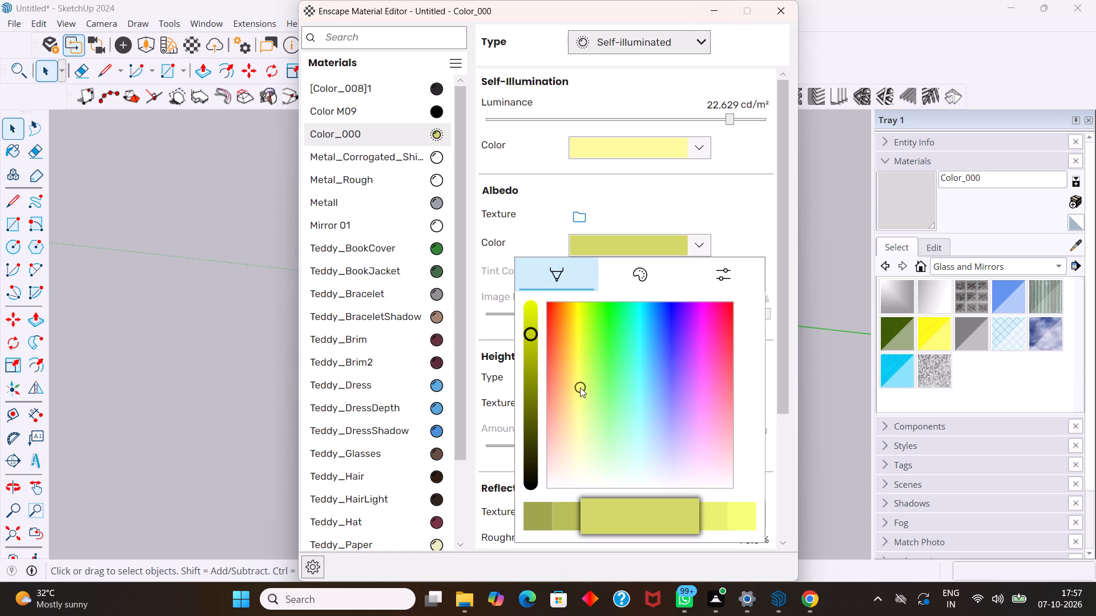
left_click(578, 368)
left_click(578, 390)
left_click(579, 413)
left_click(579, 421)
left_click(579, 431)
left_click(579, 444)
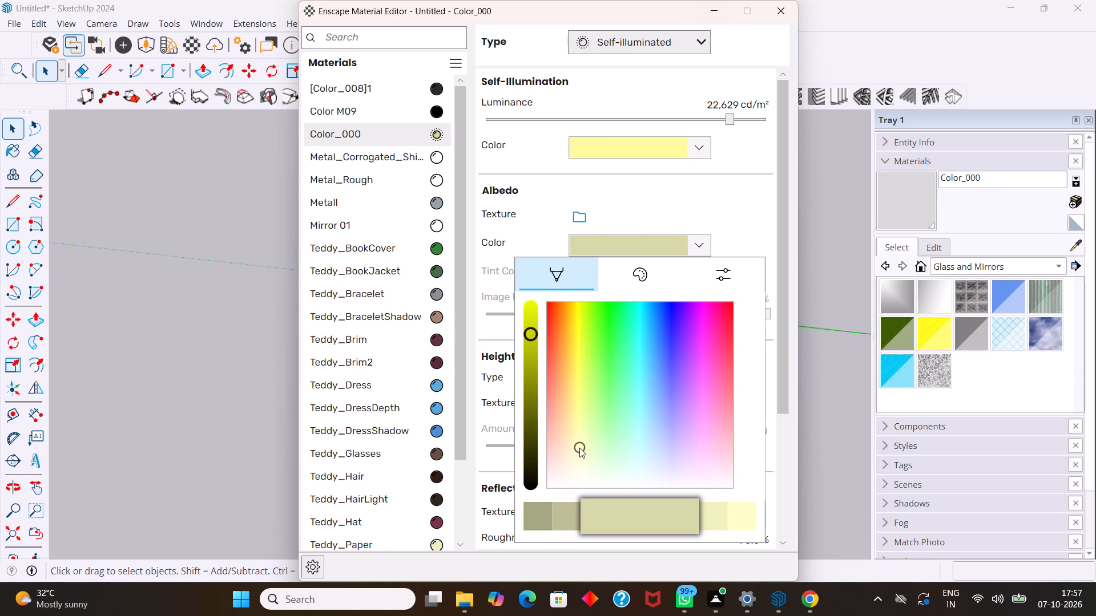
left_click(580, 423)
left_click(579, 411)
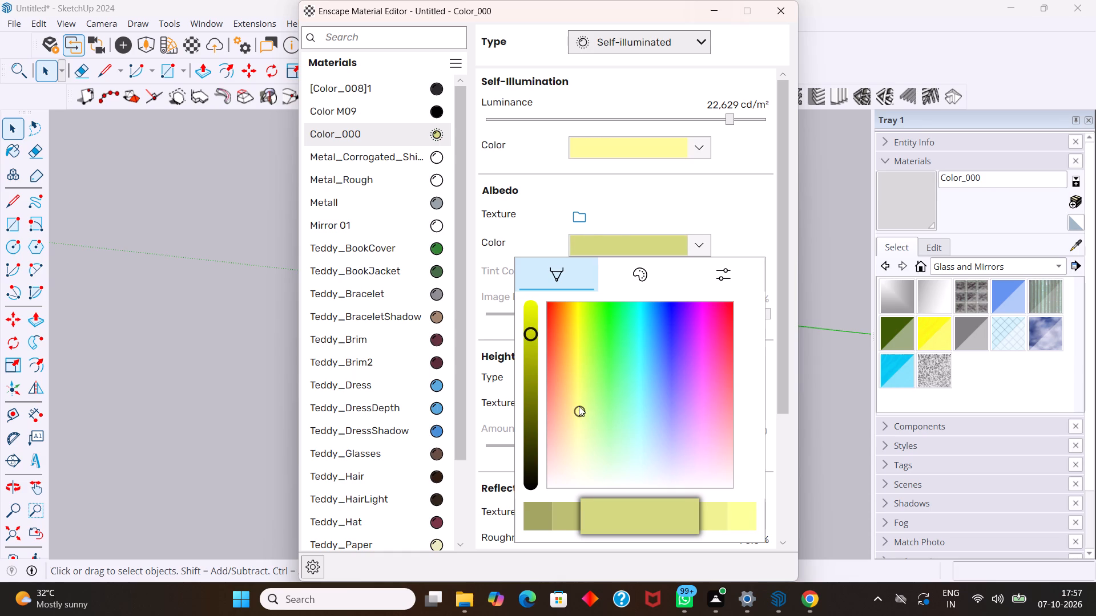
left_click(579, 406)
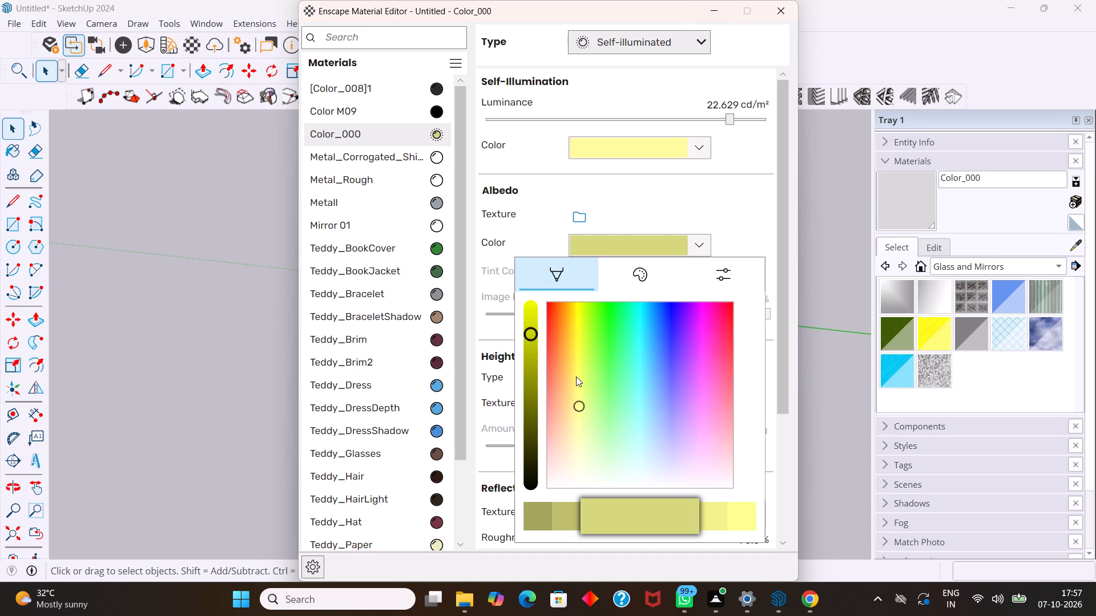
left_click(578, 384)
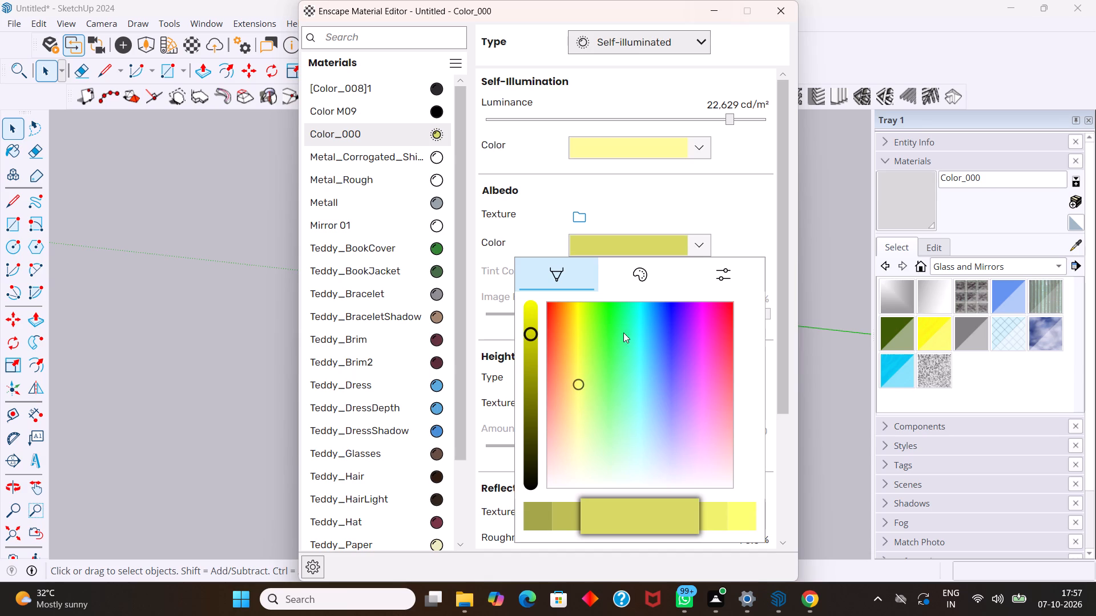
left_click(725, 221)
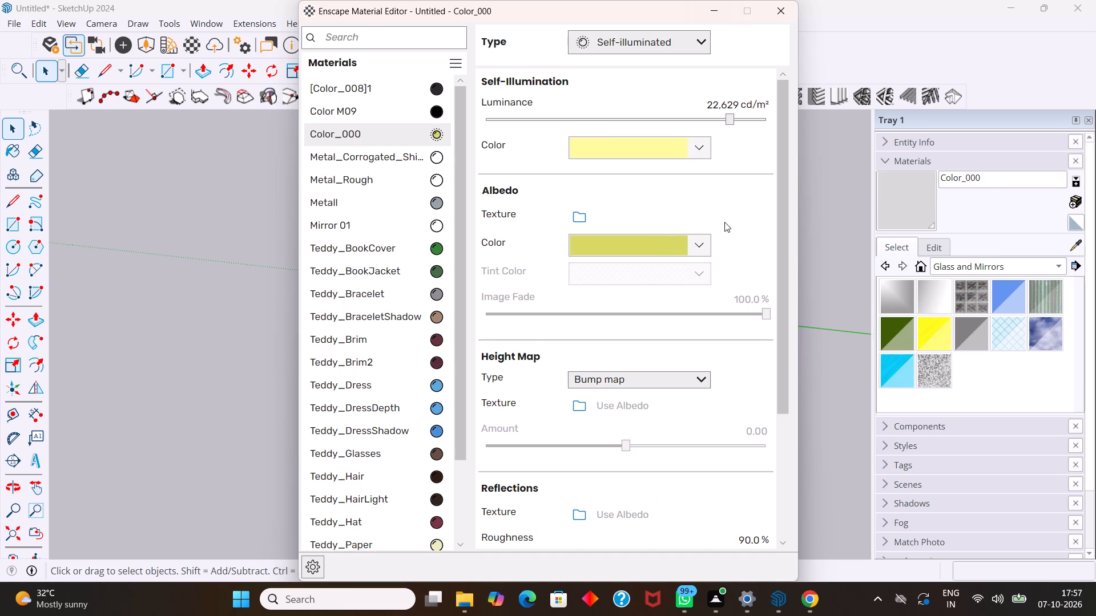
Raise the albedo colour of Color_000 to full brightness and make it a light yellow close to its self-illumination colour.
left_click(699, 146)
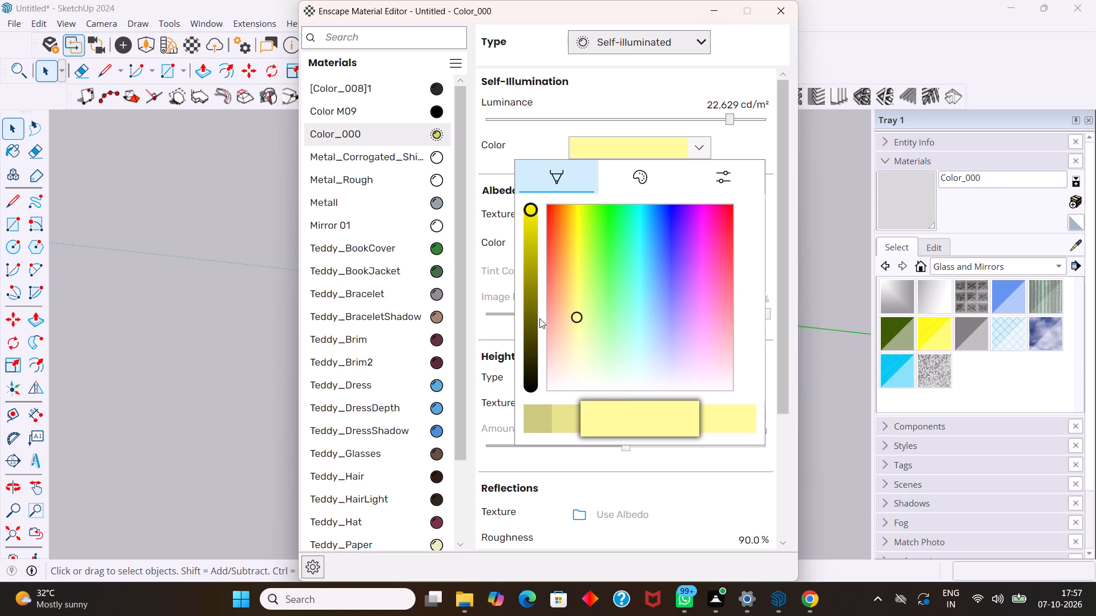
left_click(720, 147)
left_click(694, 241)
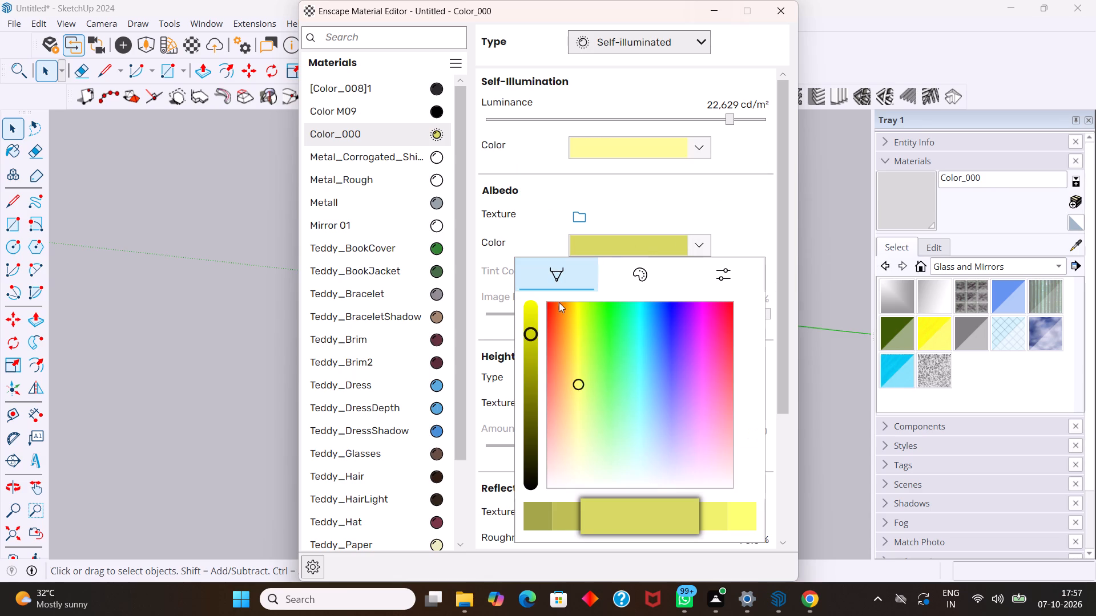
left_click(533, 303)
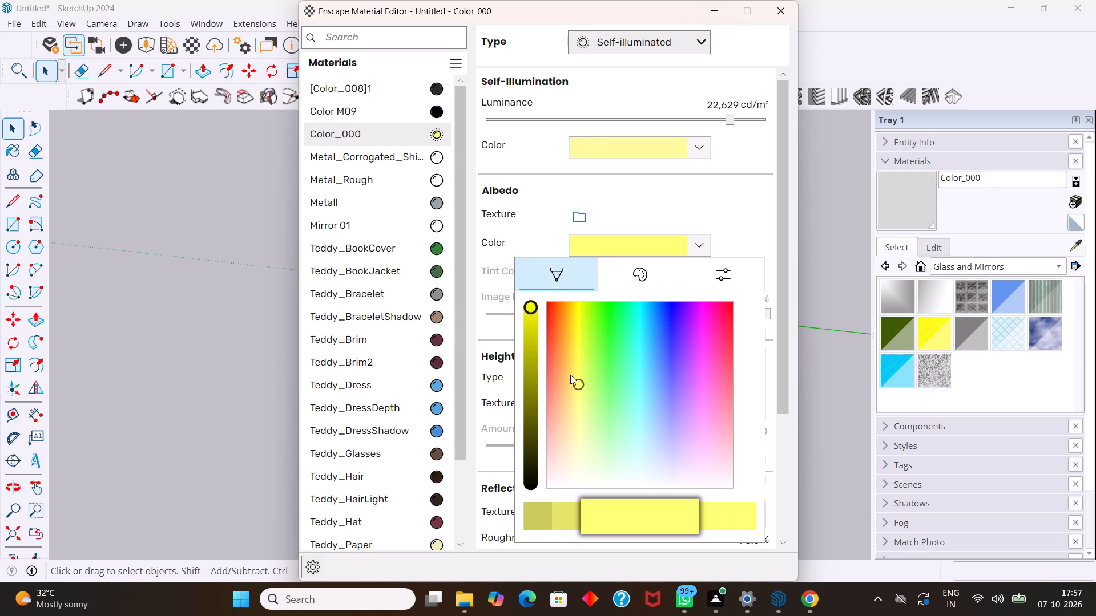
left_click(576, 390)
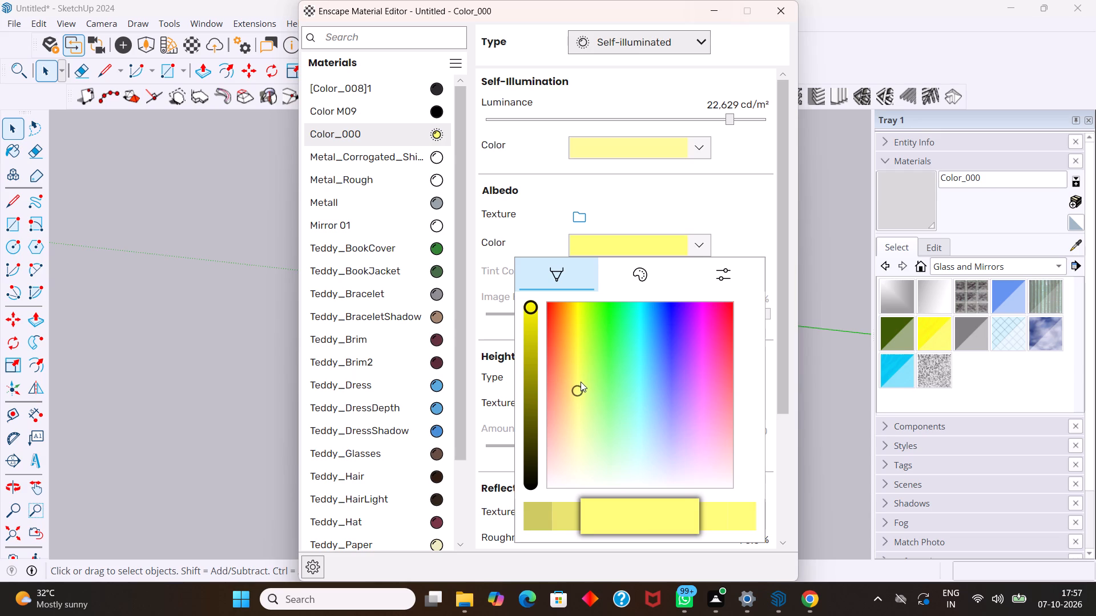
left_click(583, 378)
left_click(574, 386)
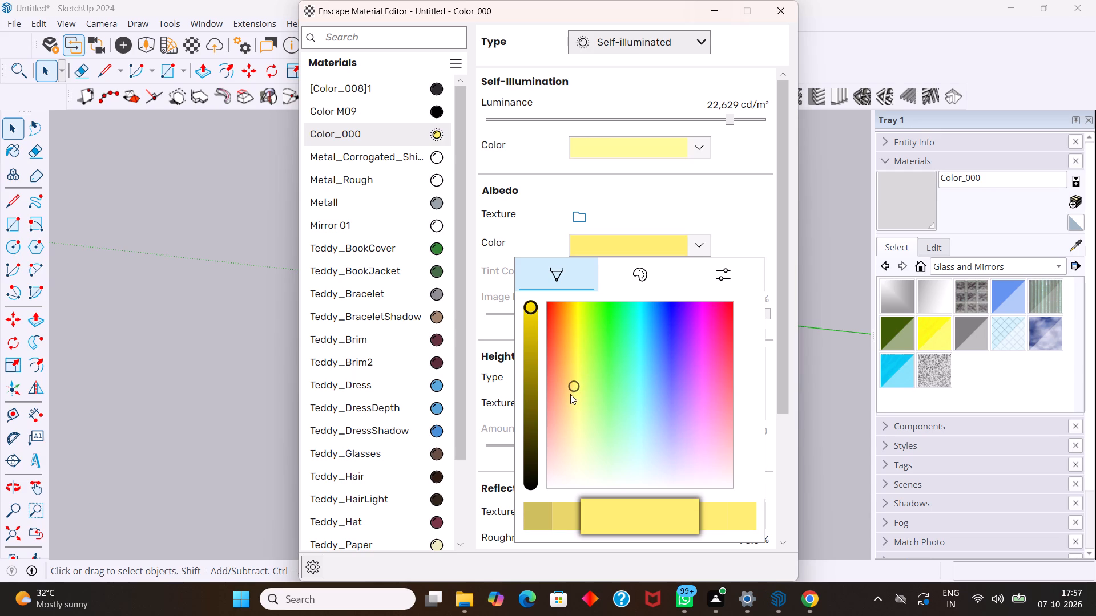
left_click(576, 396)
left_click(726, 228)
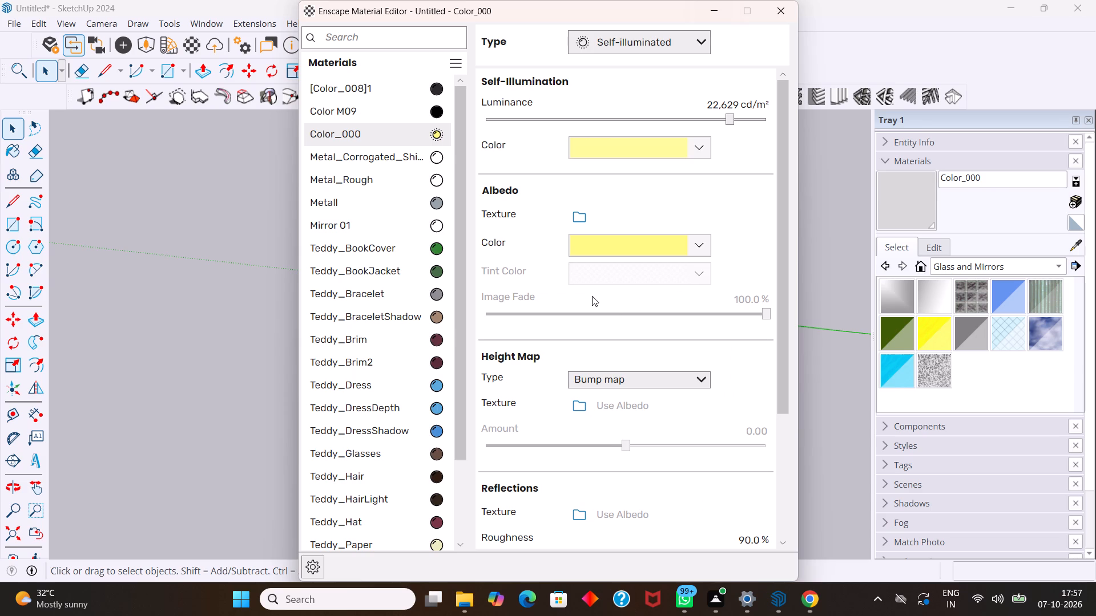
Set the reflection roughness of Color_000 to 0.0 % and review its remaining settings.
scroll(613, 343, "down", 2)
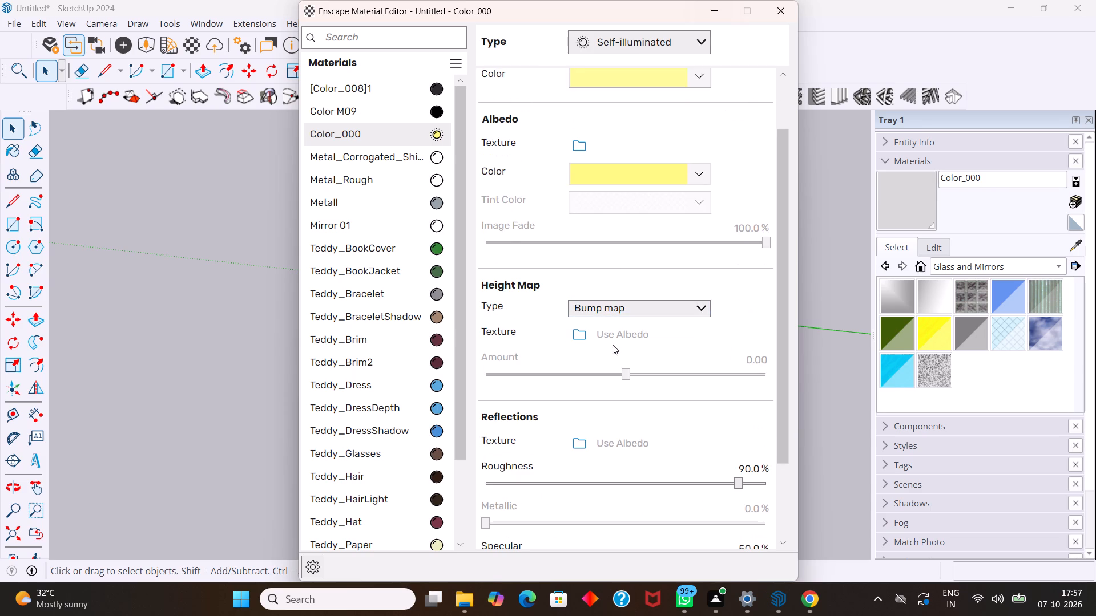
scroll(613, 345, "down", 2)
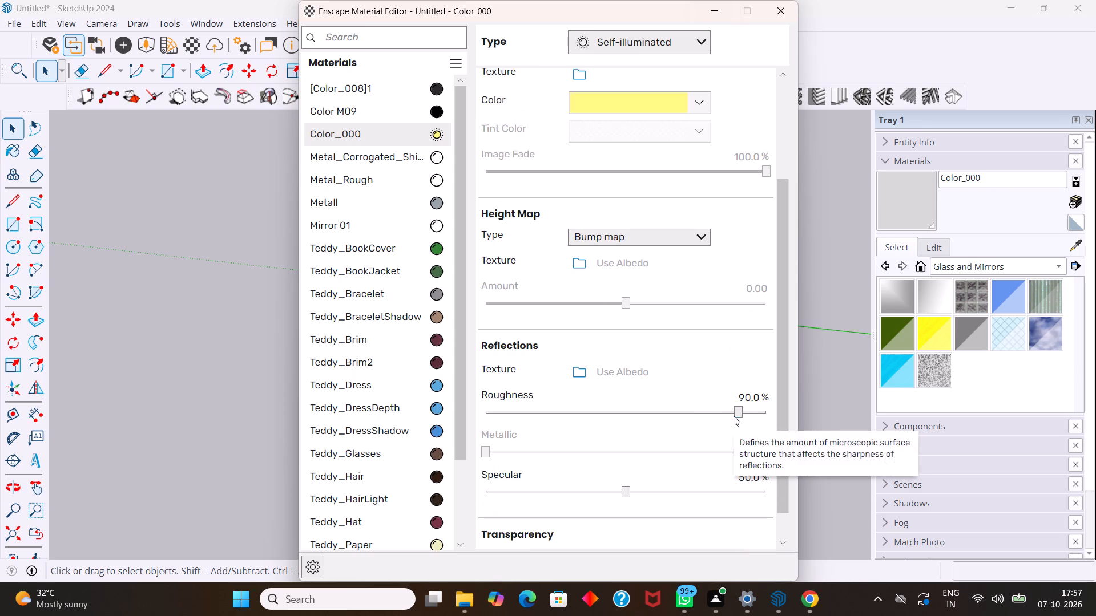
left_click_drag(736, 412, 440, 416)
scroll(510, 415, "down", 2)
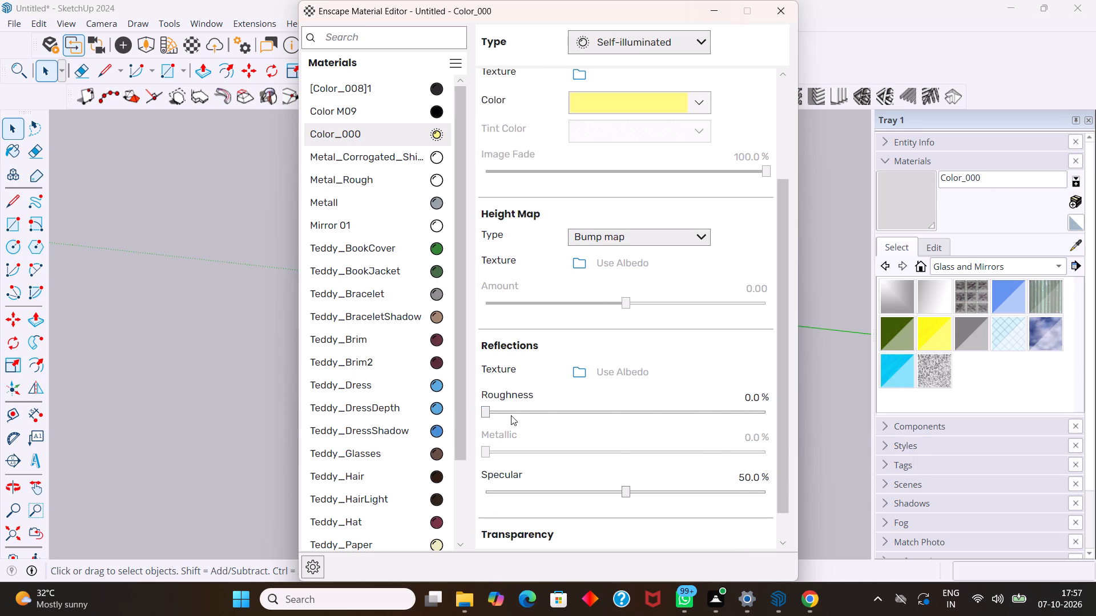
scroll(511, 415, "down", 3)
scroll(572, 412, "down", 9)
scroll(589, 420, "up", 5)
scroll(589, 396, "down", 5)
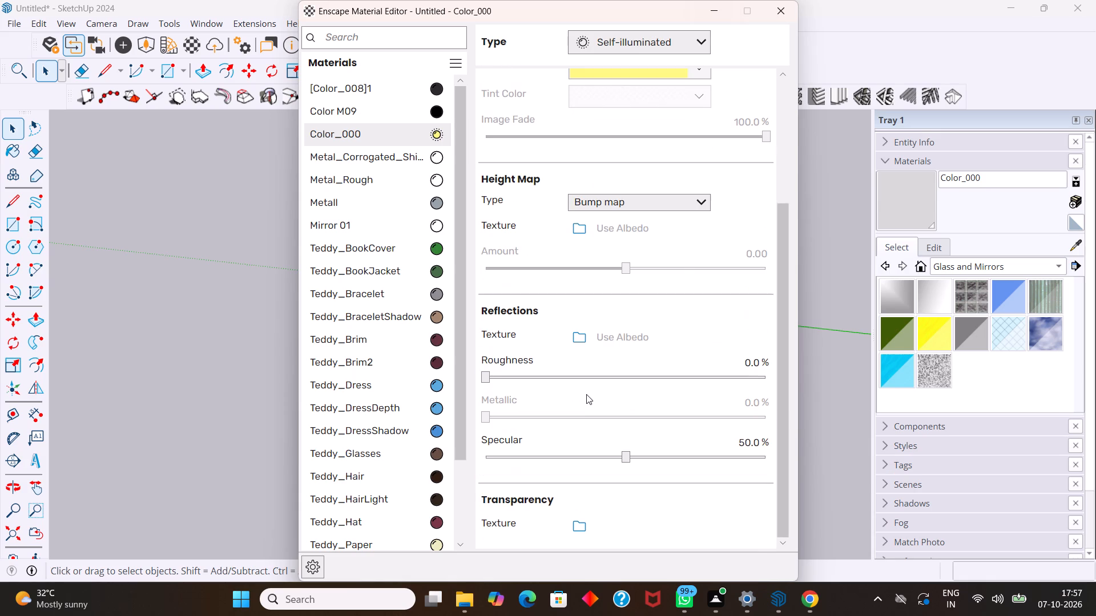
scroll(586, 394, "down", 5)
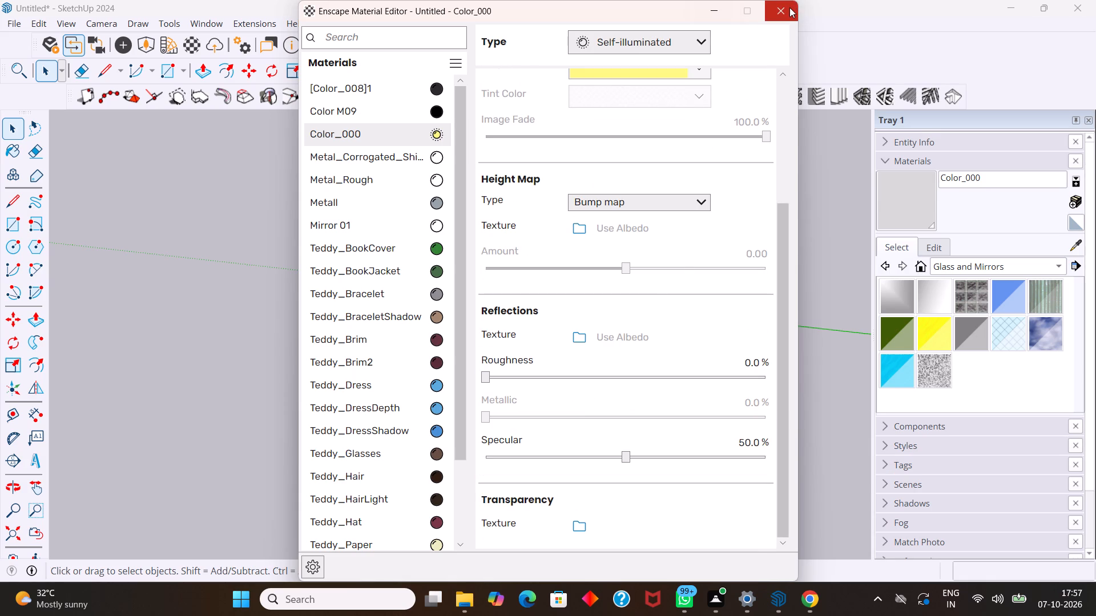
Close the material editor, switch back to SketchUp and examine the washbasin area of the bathroom model.
left_click(781, 10)
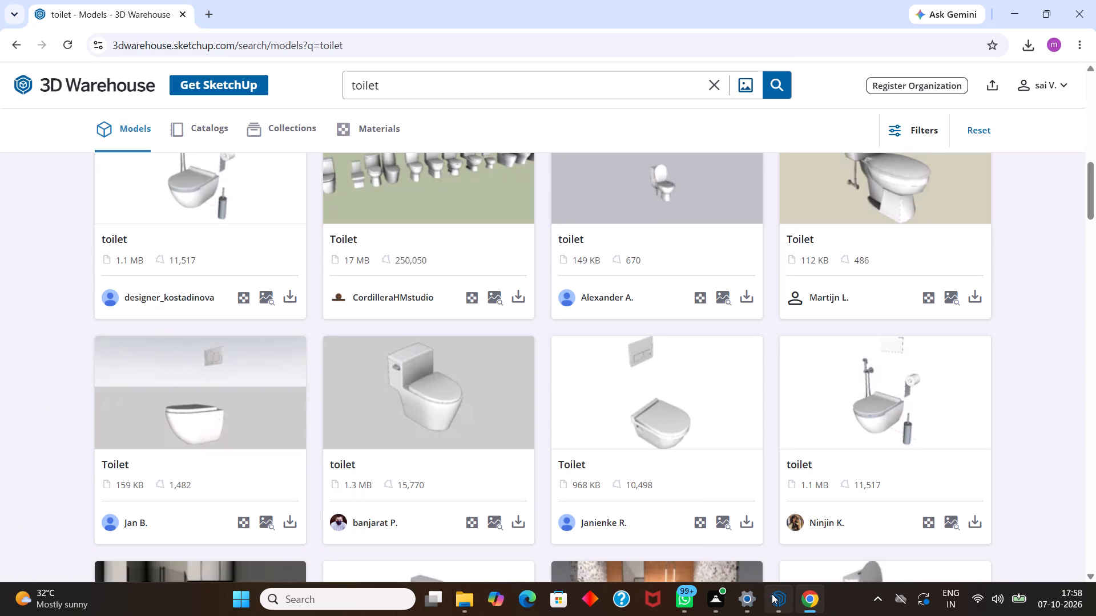
left_click(774, 594)
middle_click_drag(724, 367, 694, 303)
scroll(722, 359, "down", 1)
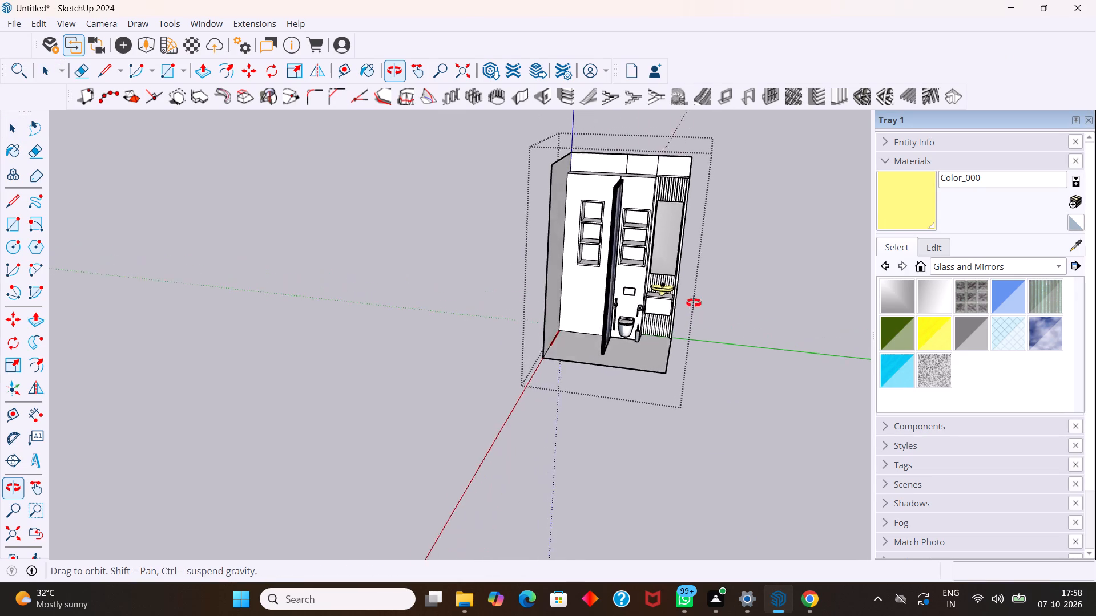
middle_click_drag(694, 303, 682, 279)
scroll(680, 275, "up", 9)
middle_click_drag(660, 289, 659, 313)
scroll(660, 289, "up", 1)
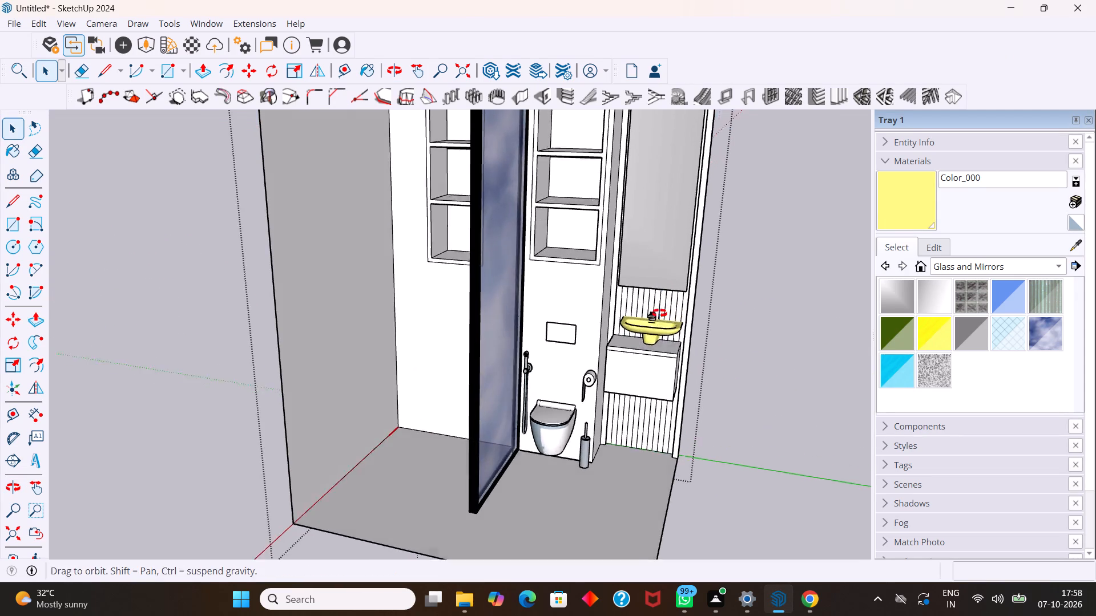
middle_click_drag(659, 313, 657, 345)
scroll(654, 335, "up", 5)
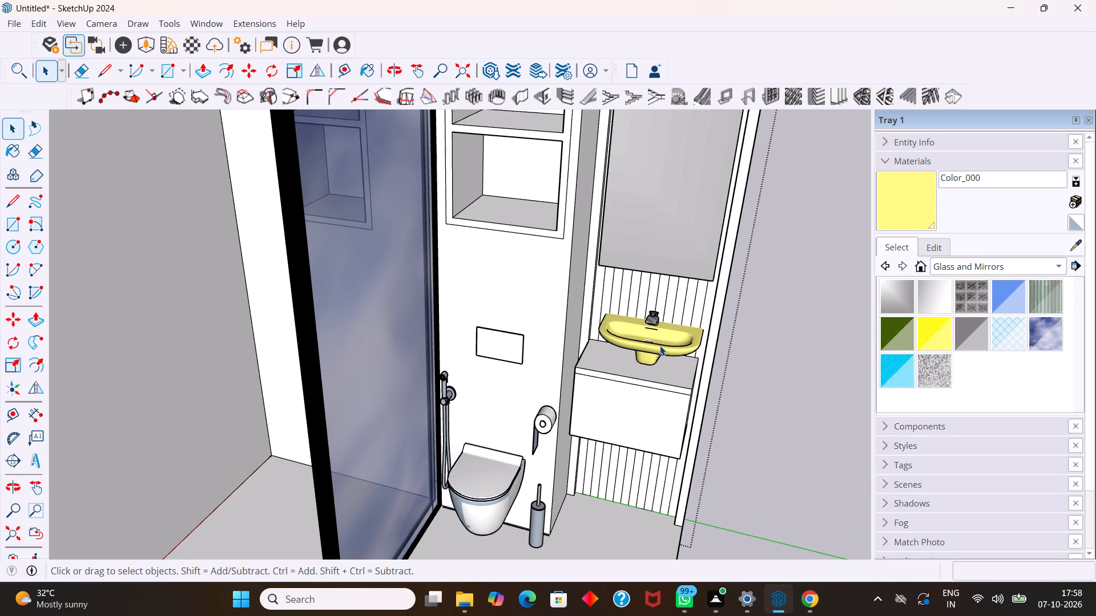
left_click(757, 401)
left_click(677, 342)
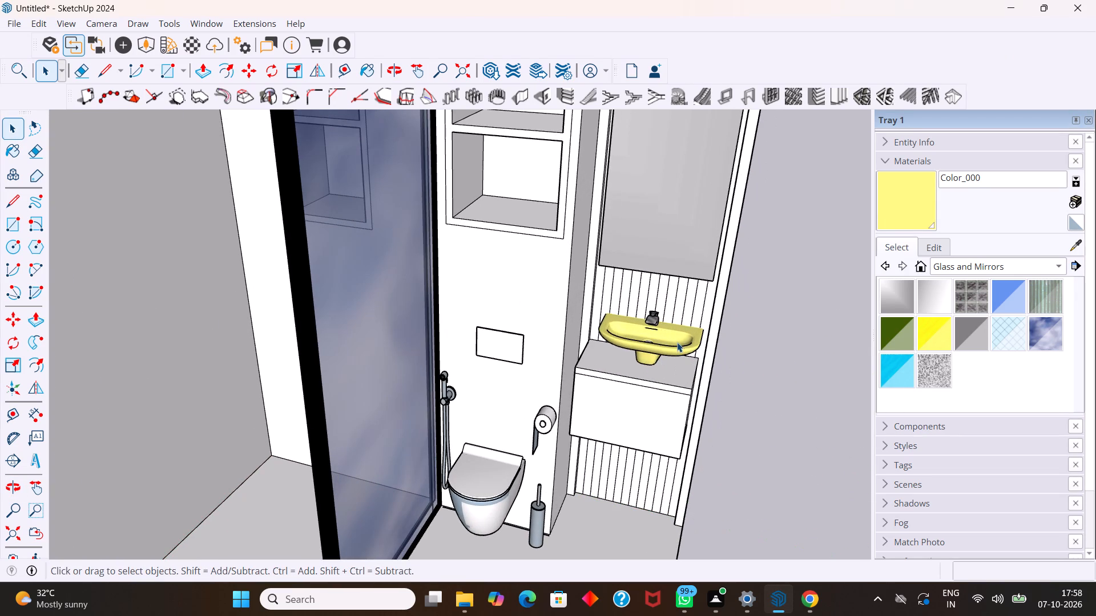
left_click(757, 381)
double_click(698, 374)
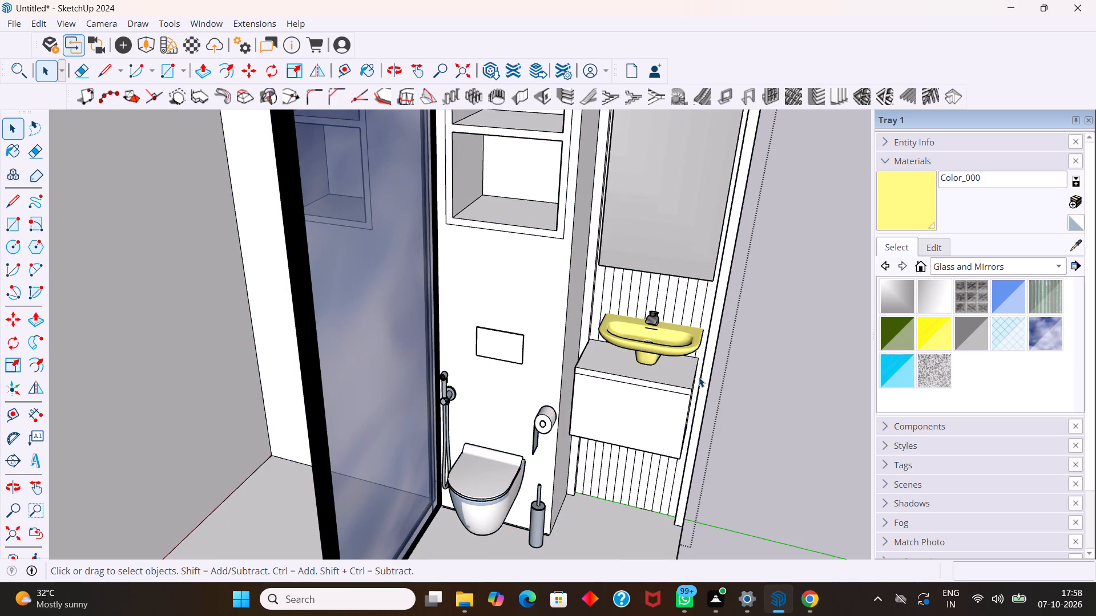
scroll(718, 384, "down", 3)
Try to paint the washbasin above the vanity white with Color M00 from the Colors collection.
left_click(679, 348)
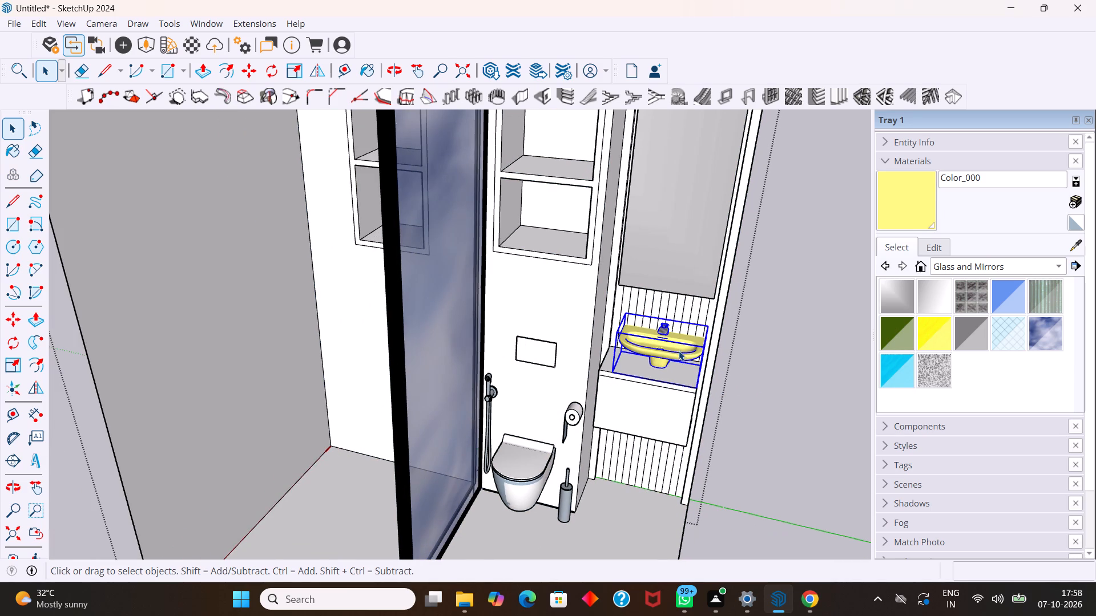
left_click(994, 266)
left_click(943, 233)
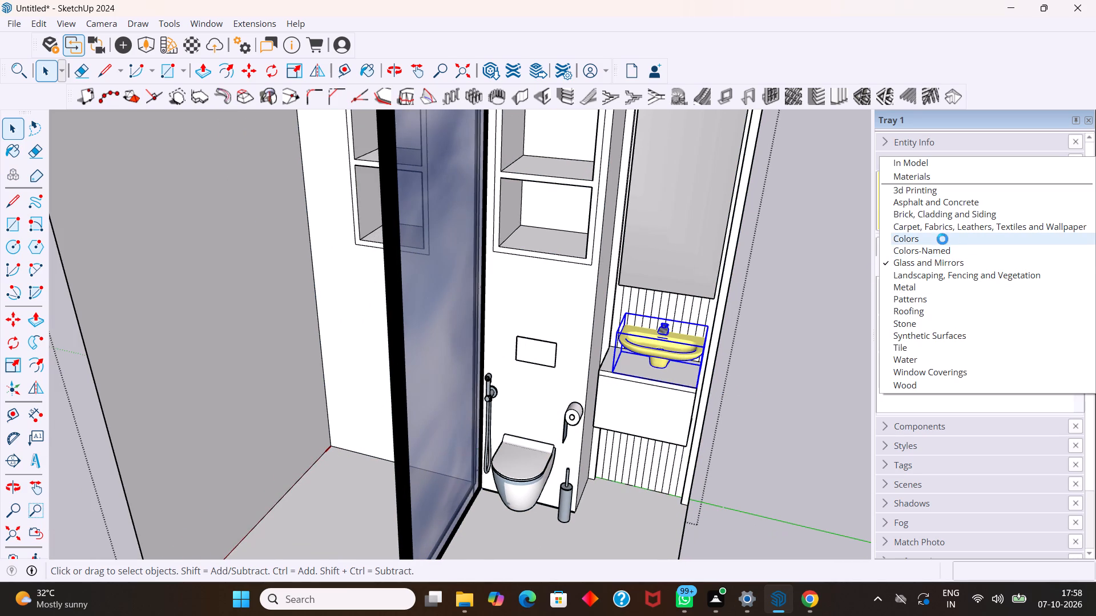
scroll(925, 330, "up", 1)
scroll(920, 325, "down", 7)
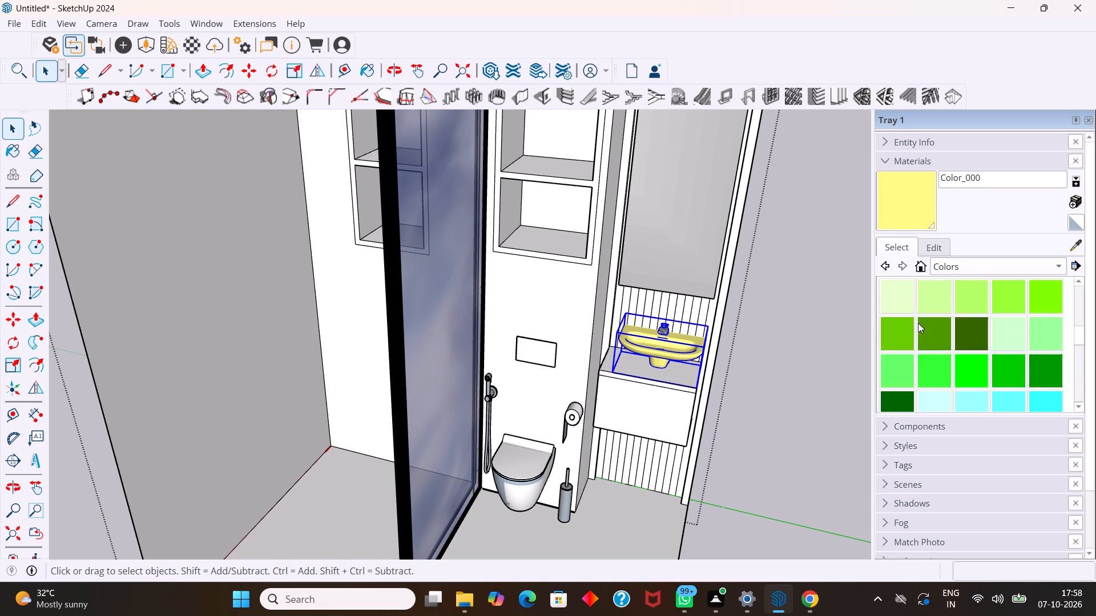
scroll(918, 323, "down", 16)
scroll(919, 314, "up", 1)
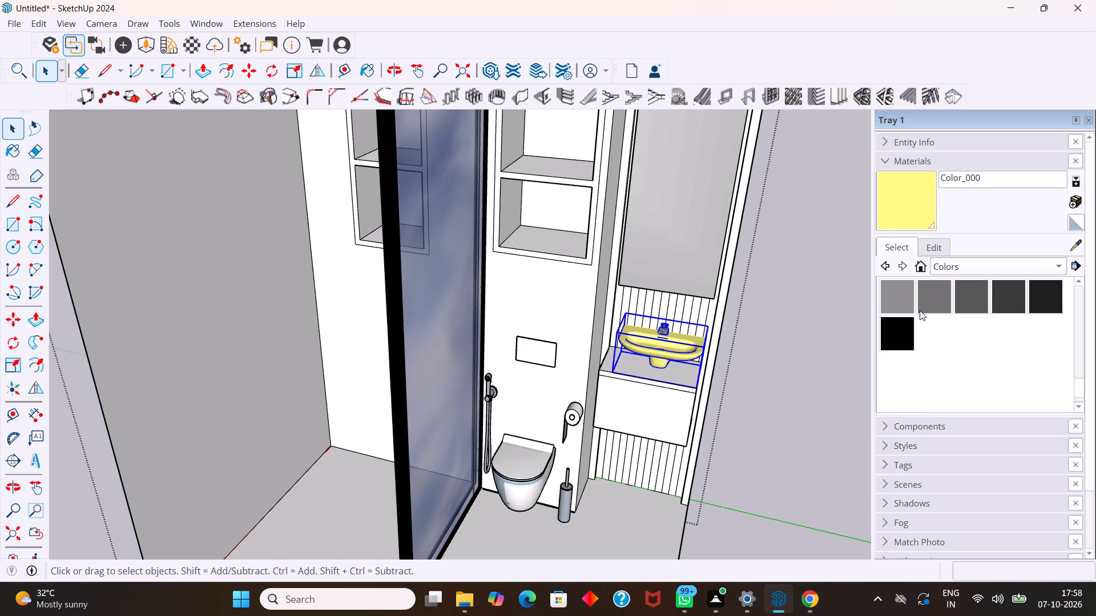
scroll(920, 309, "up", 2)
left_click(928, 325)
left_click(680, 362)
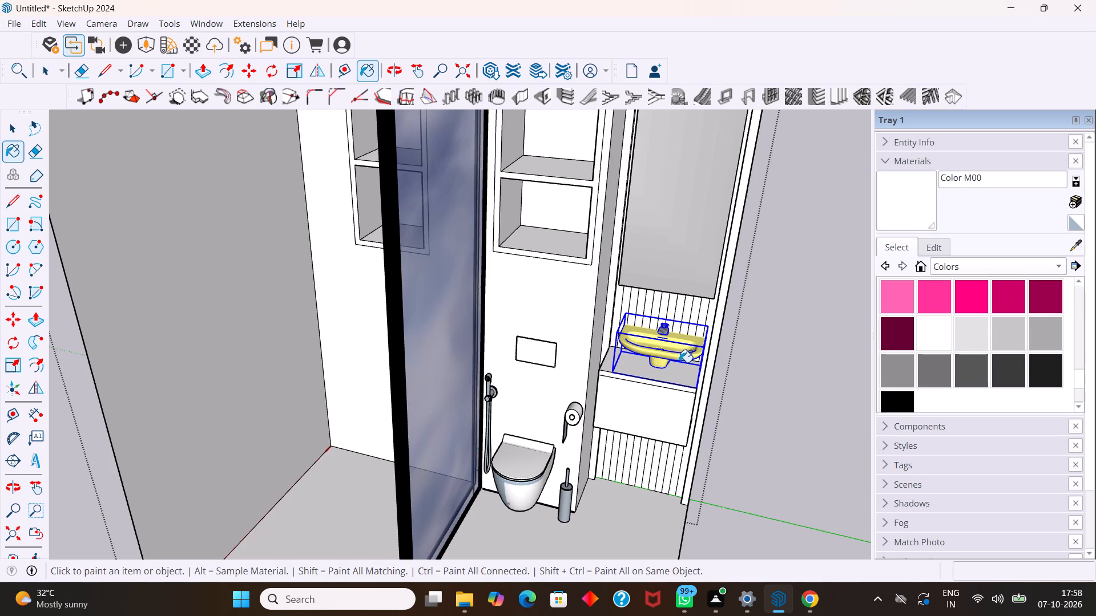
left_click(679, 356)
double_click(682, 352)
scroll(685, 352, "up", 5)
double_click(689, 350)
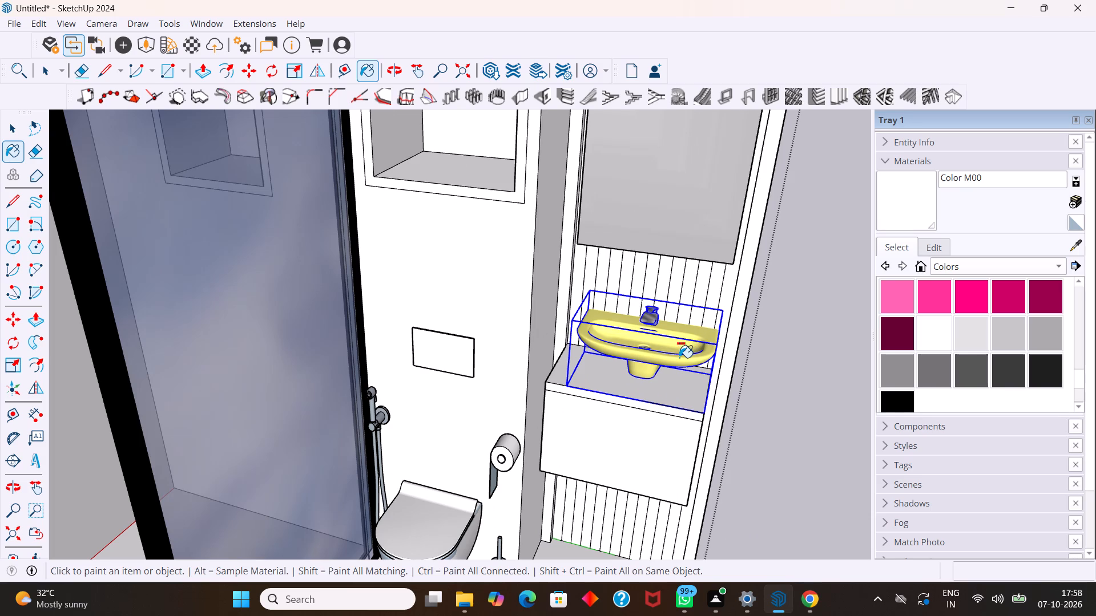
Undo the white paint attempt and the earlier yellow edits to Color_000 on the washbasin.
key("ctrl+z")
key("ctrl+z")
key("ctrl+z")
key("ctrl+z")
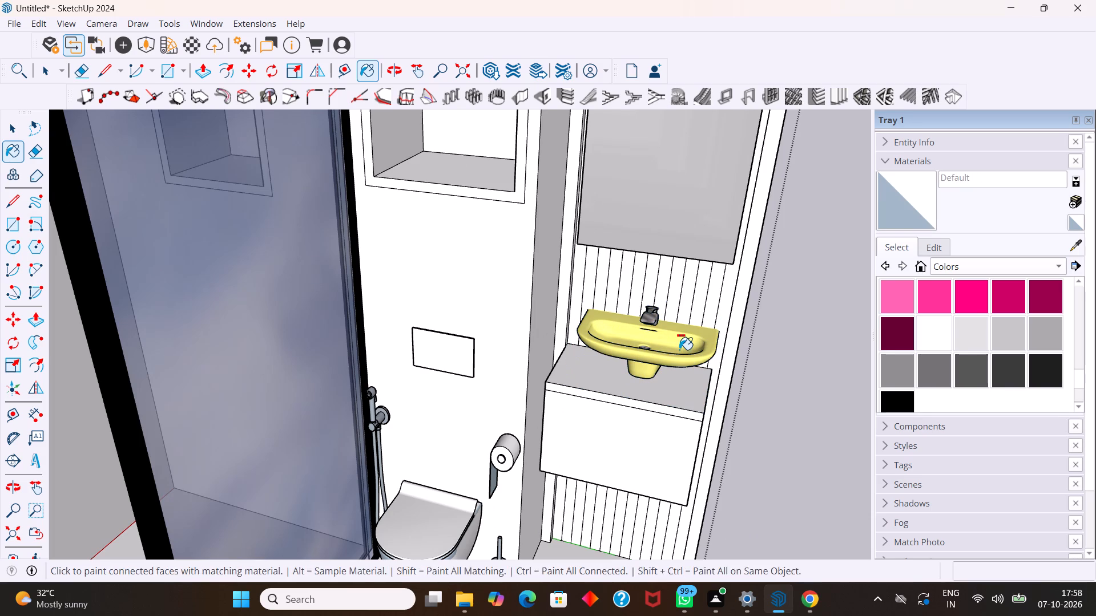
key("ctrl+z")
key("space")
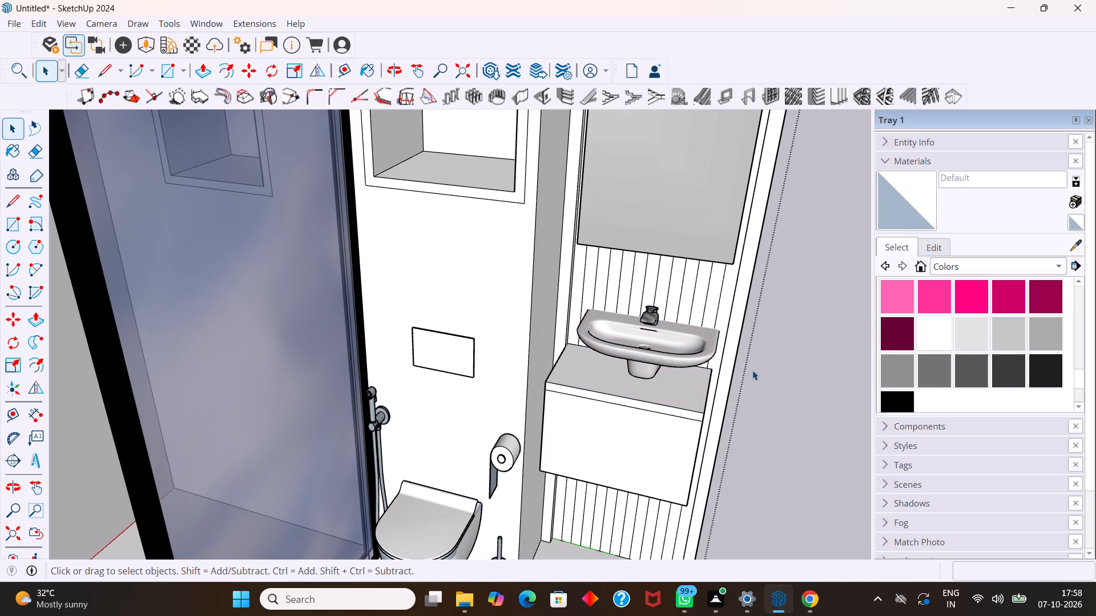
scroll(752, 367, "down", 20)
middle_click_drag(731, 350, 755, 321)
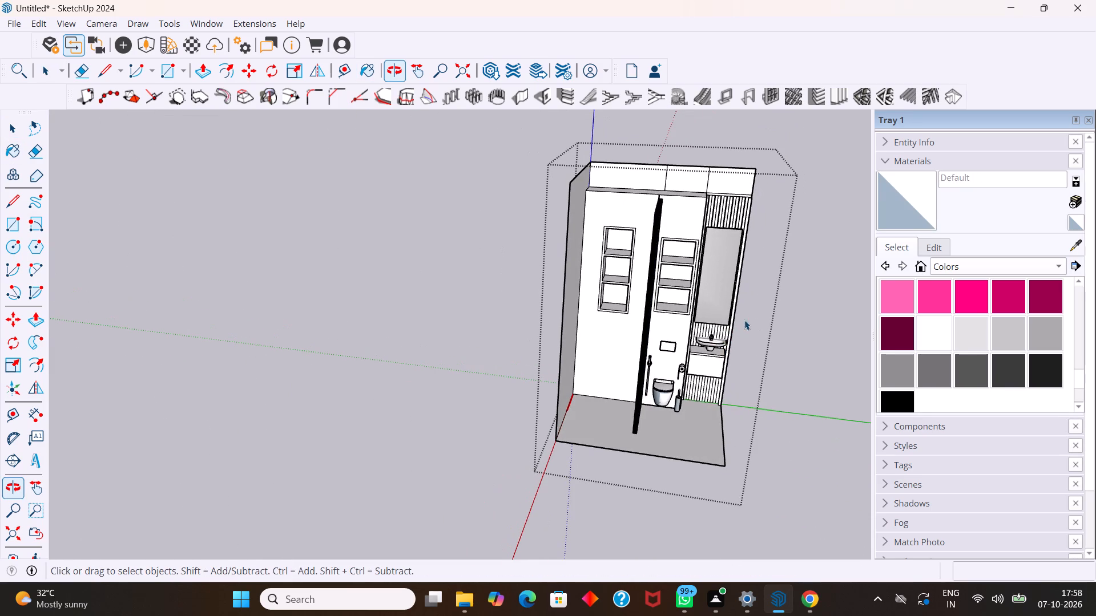
Set the albedo colour of Color_000 to a full-brightness warm golden yellow in the Enscape Material Editor.
left_click(194, 48)
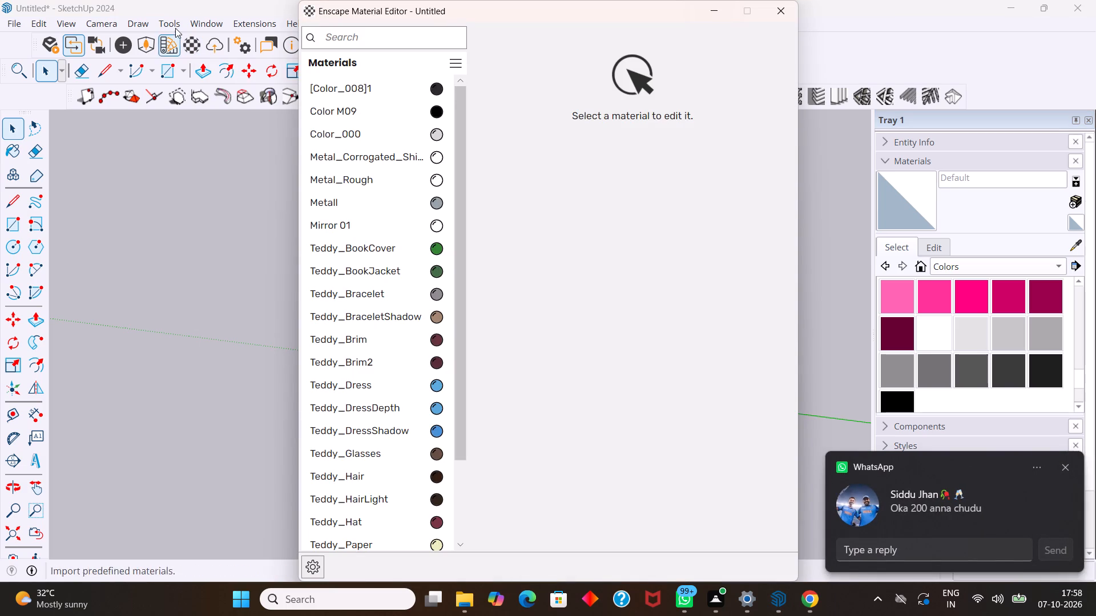
left_click(363, 133)
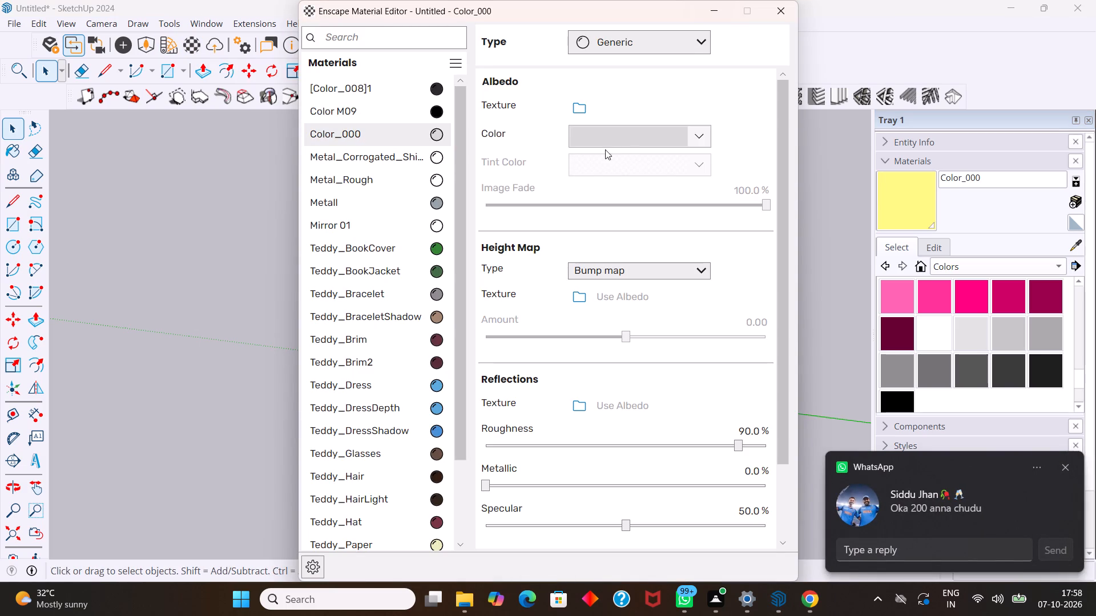
left_click(699, 133)
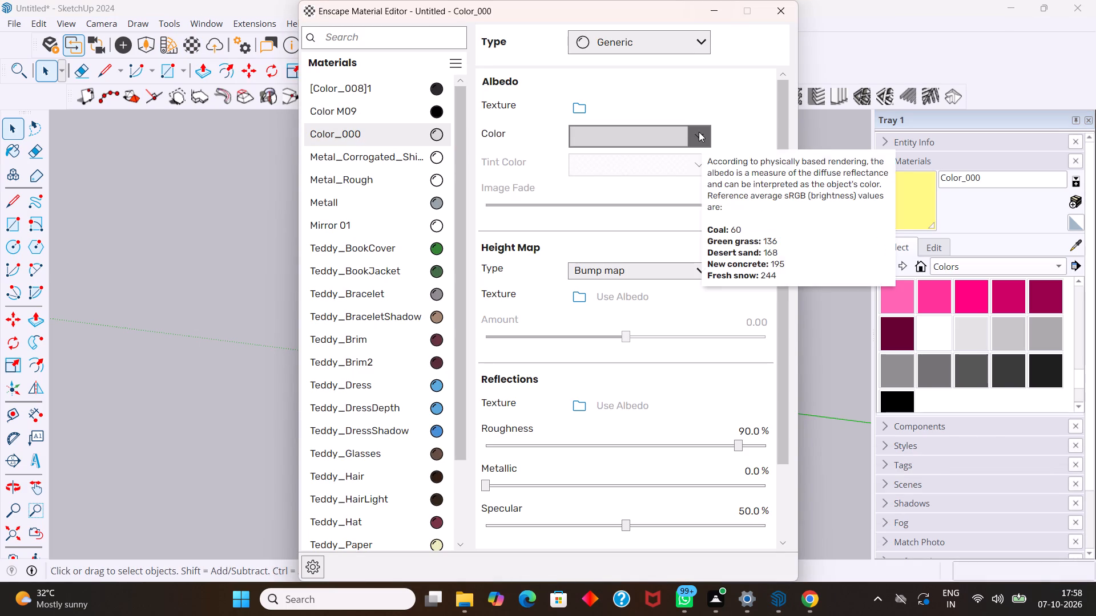
left_click(526, 192)
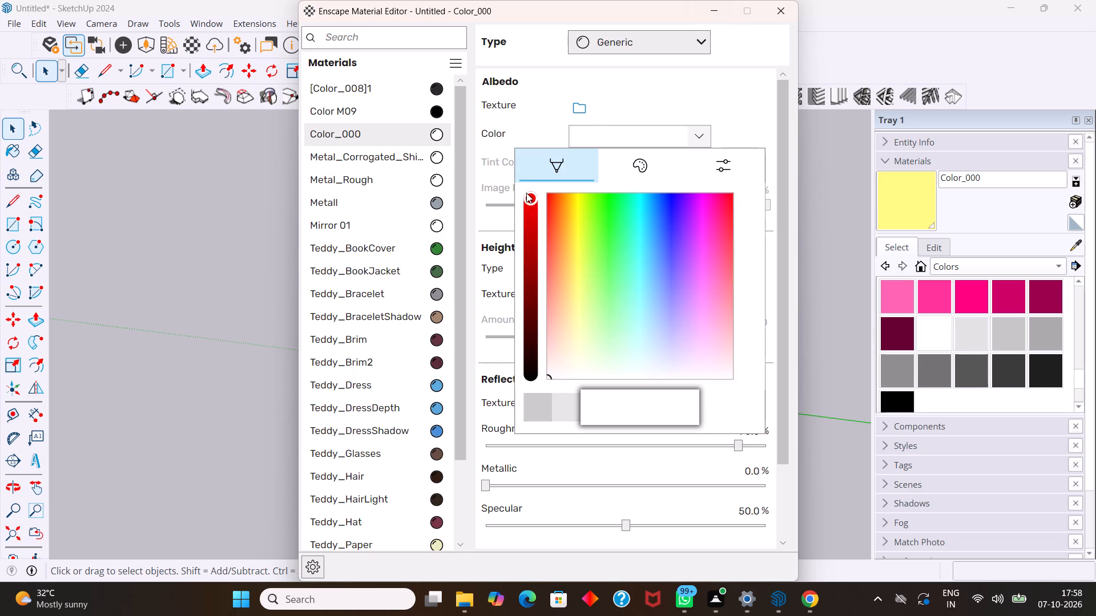
left_click(573, 269)
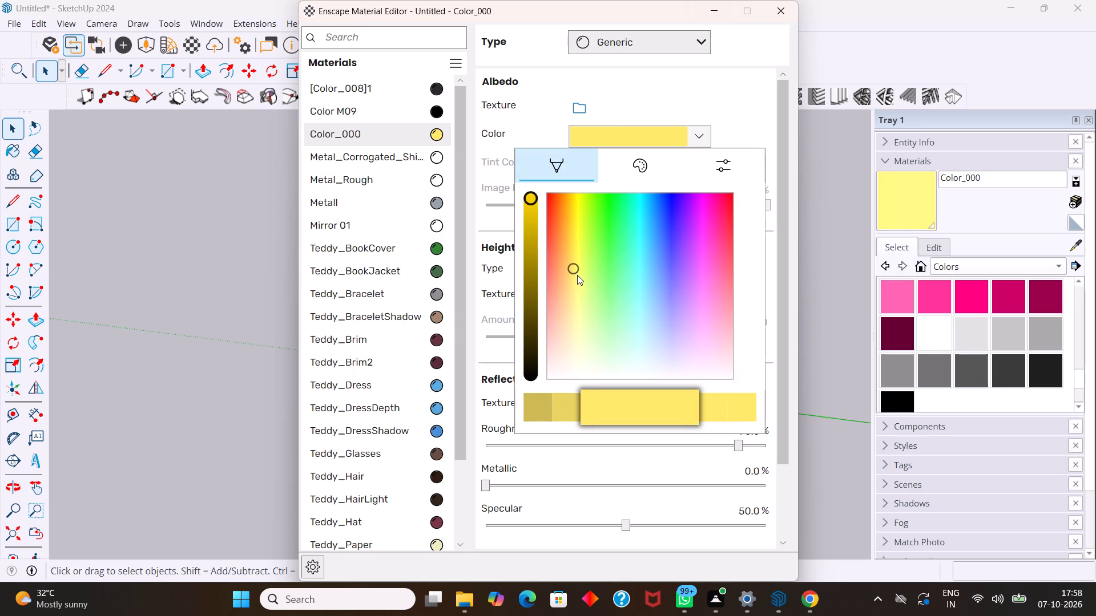
left_click(745, 130)
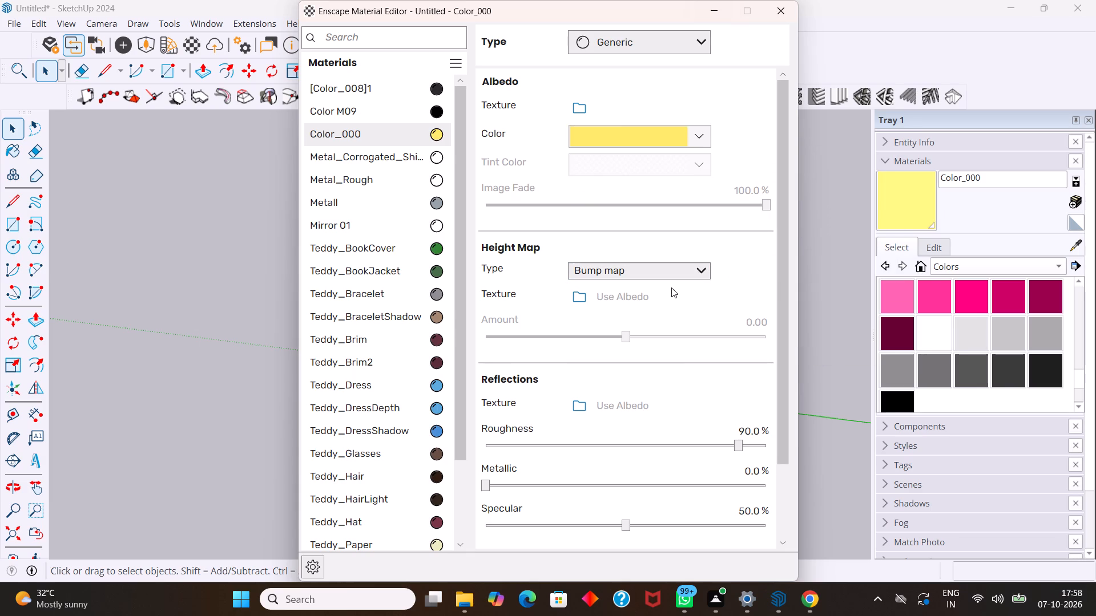
Make Color_000 self-illuminated with a bright yellow light colour and a luminance of 23,165 cd/m².
left_click(689, 47)
left_click(635, 230)
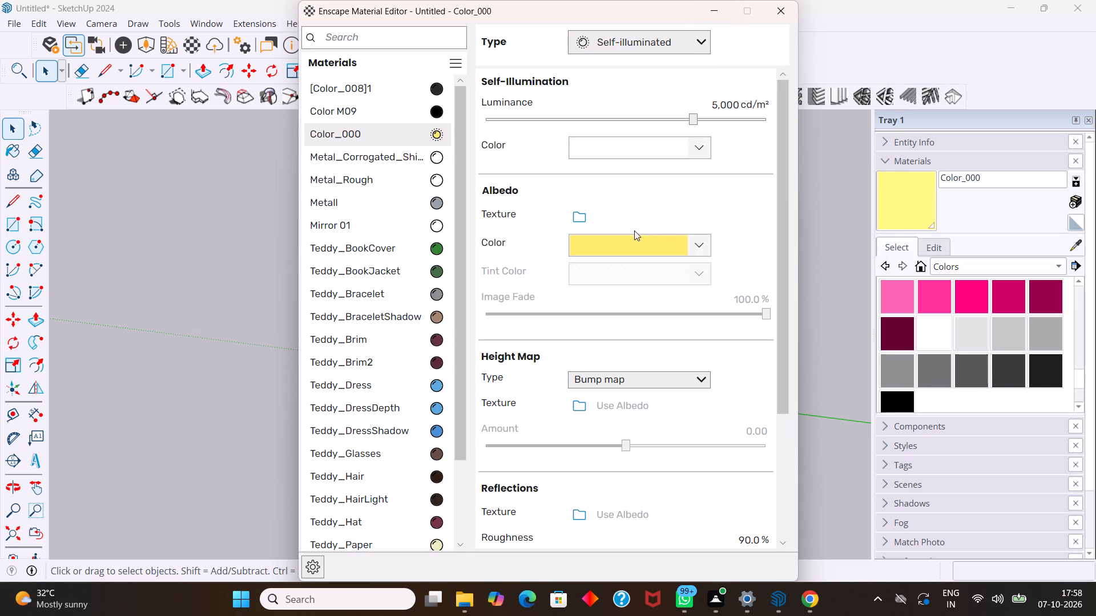
left_click(651, 144)
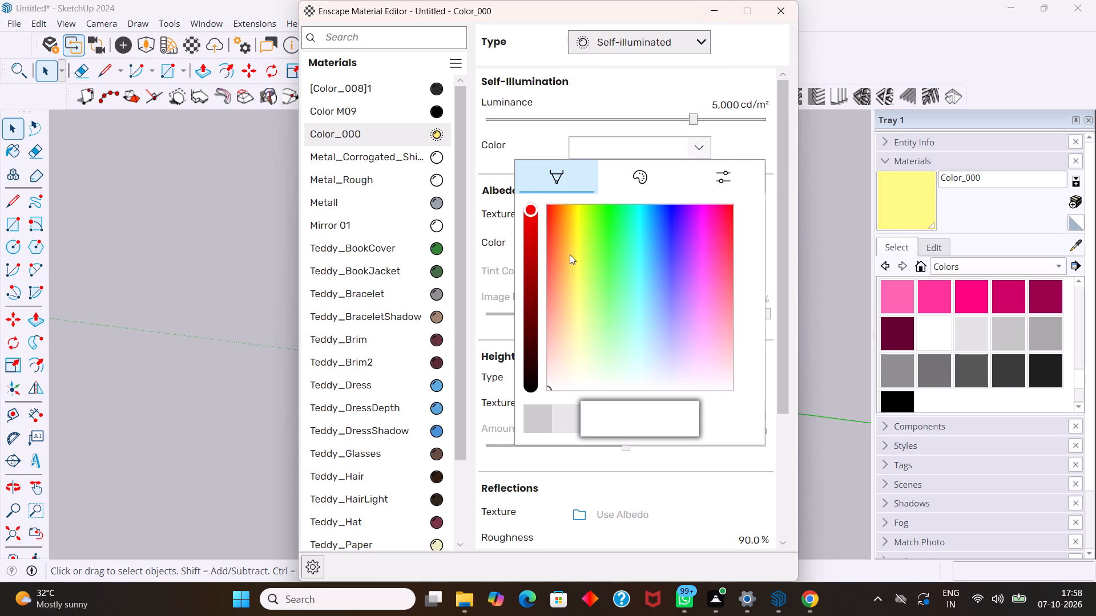
left_click(577, 269)
left_click(736, 140)
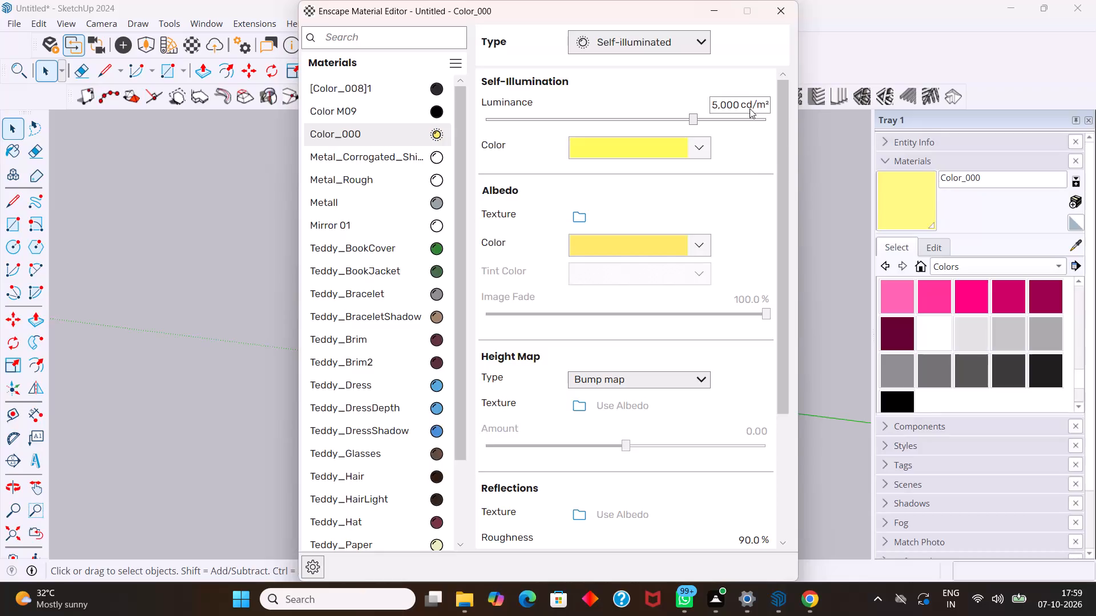
left_click(733, 122)
left_click(727, 119)
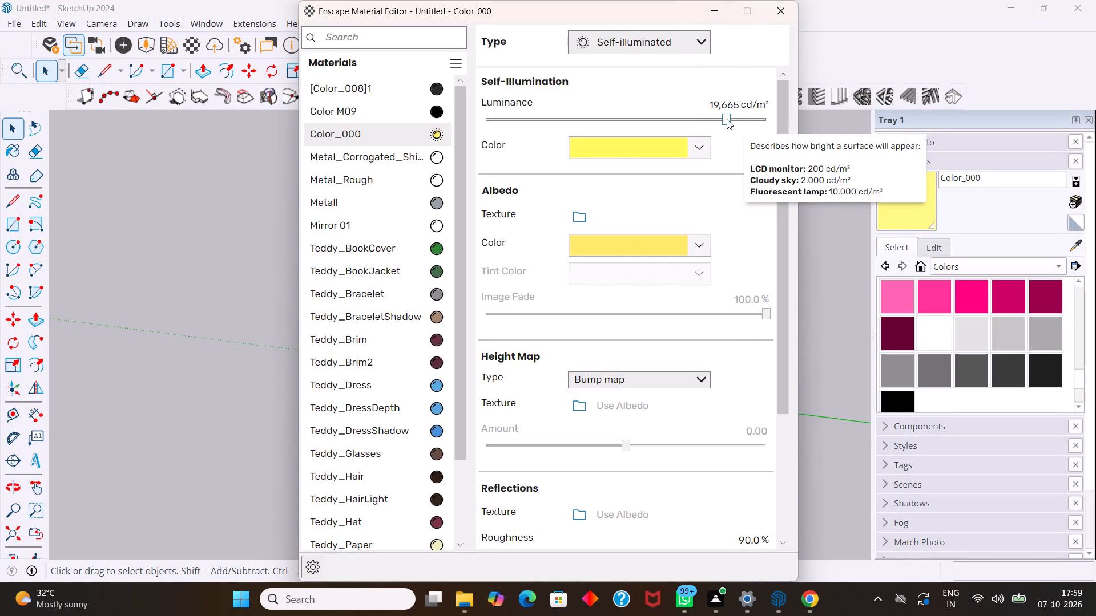
left_click(729, 119)
left_click(731, 120)
Set the reflection roughness of Color_000 to 0.9 % and close the material editor.
scroll(720, 184, "down", 9)
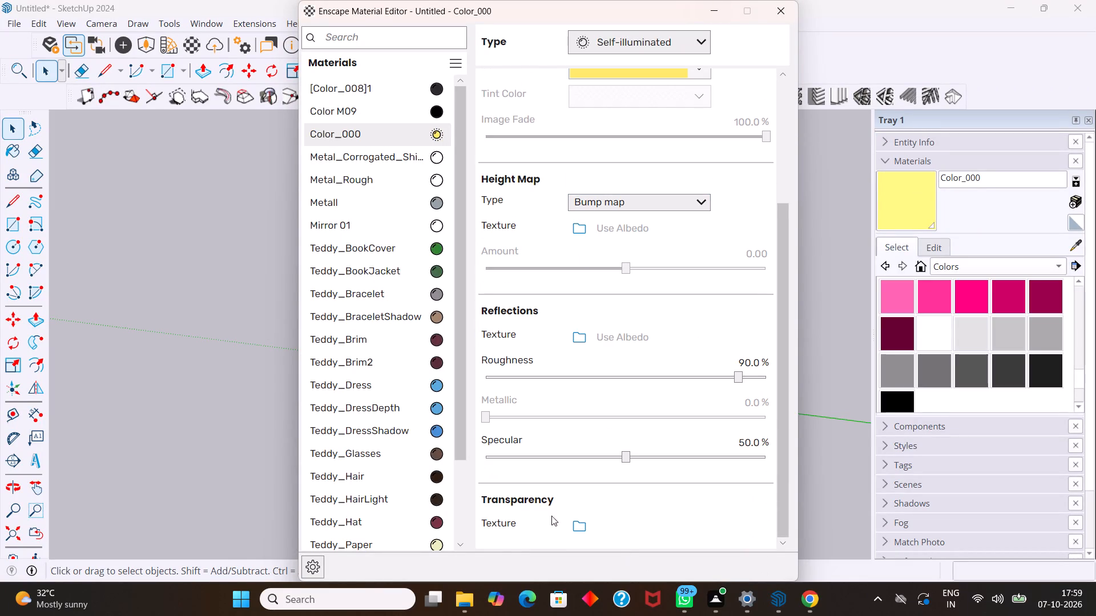
left_click(488, 380)
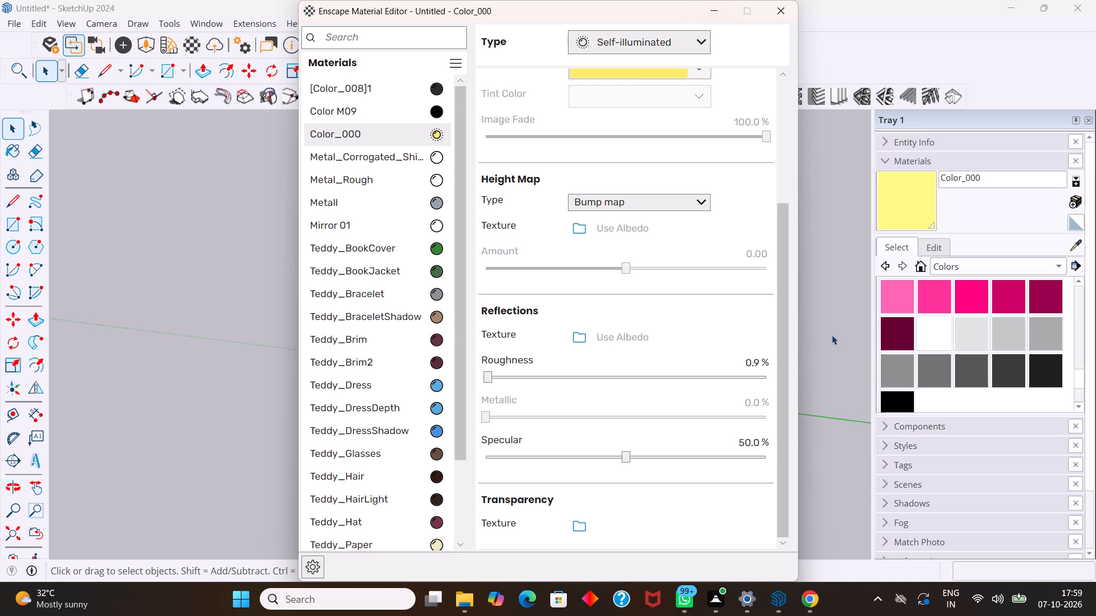
scroll(710, 352, "down", 4)
left_click(831, 303)
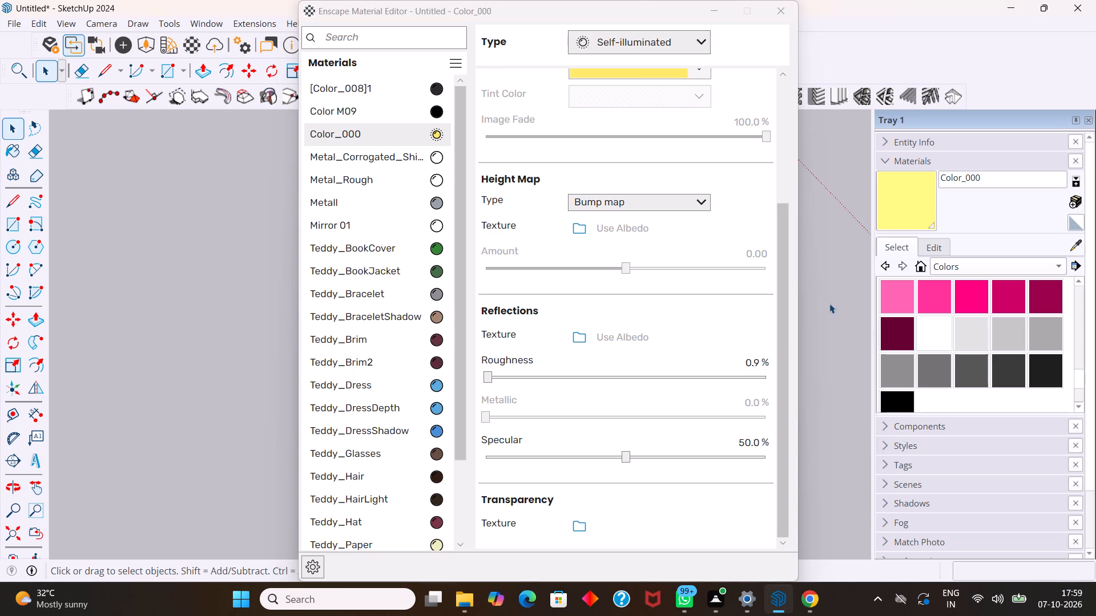
left_click(779, 13)
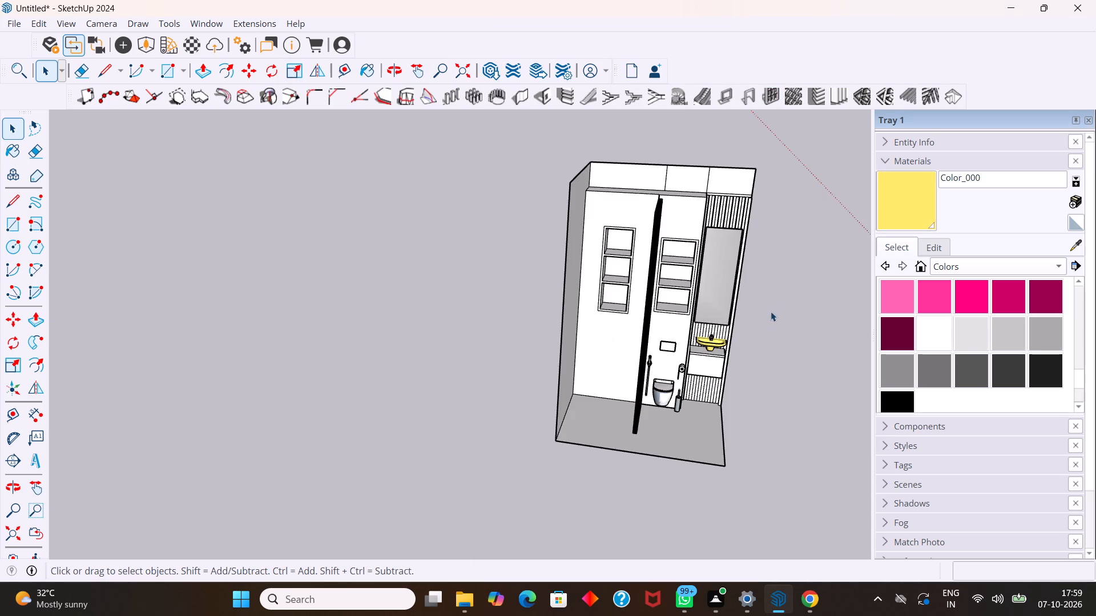
Open the bathroom group and paint the light strip in the shower-side niche's top compartment with Color_000.
double_click(721, 296)
scroll(735, 305, "up", 3)
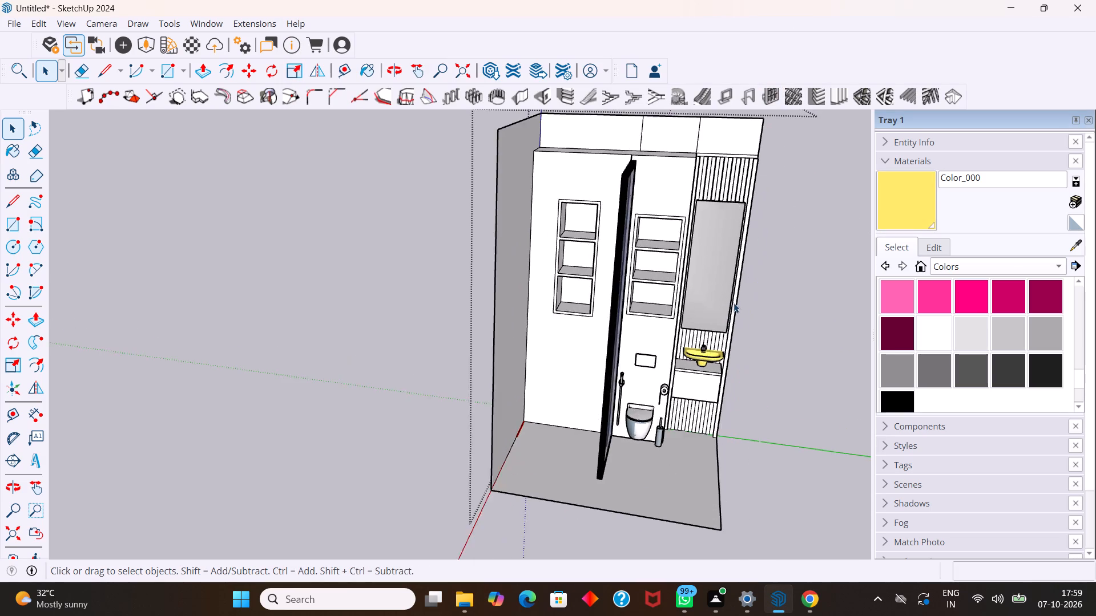
scroll(734, 303, "up", 3)
middle_click_drag(735, 331, 711, 321)
scroll(704, 309, "down", 7)
scroll(698, 335, "up", 2)
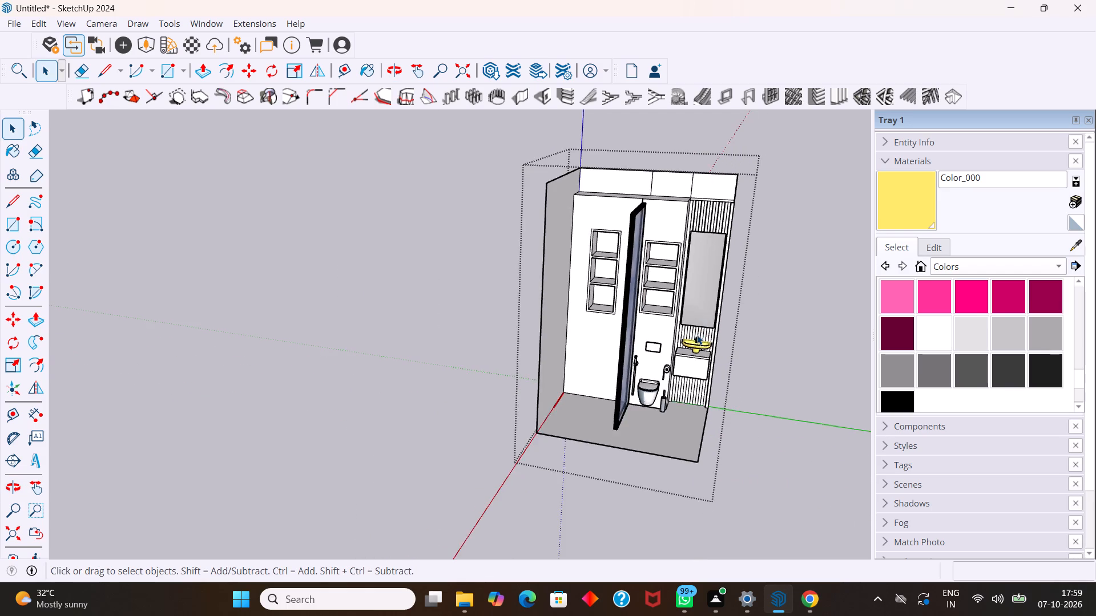
scroll(697, 335, "up", 2)
middle_click_drag(694, 337, 735, 345)
middle_click_drag(693, 328, 656, 247)
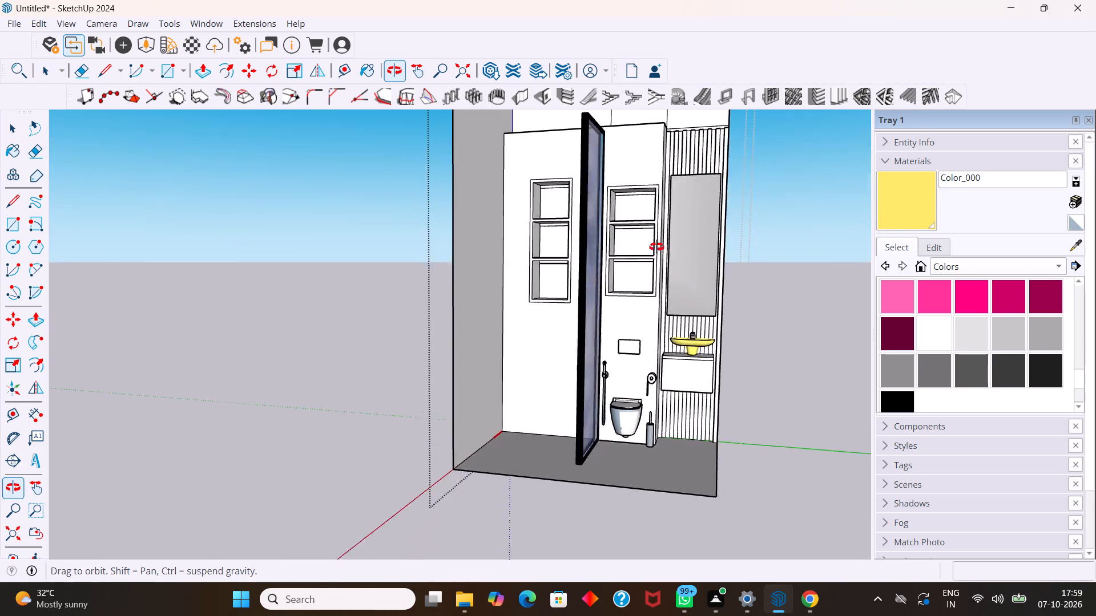
middle_click_drag(656, 247, 619, 233)
middle_click(619, 233)
middle_click_drag(618, 231, 638, 246)
scroll(510, 197, "up", 3)
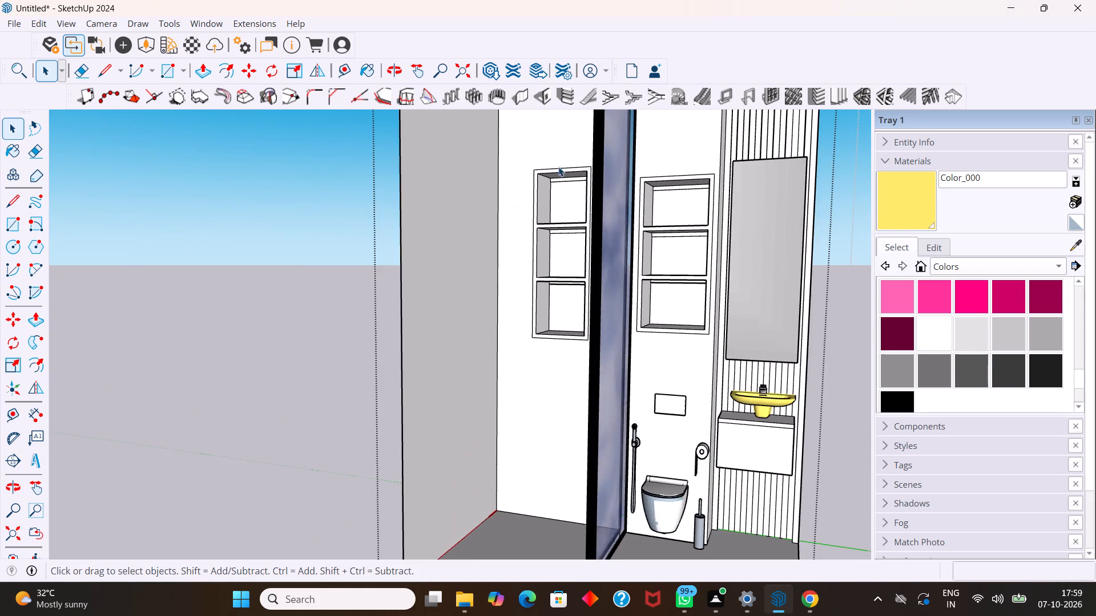
scroll(560, 165, "up", 11)
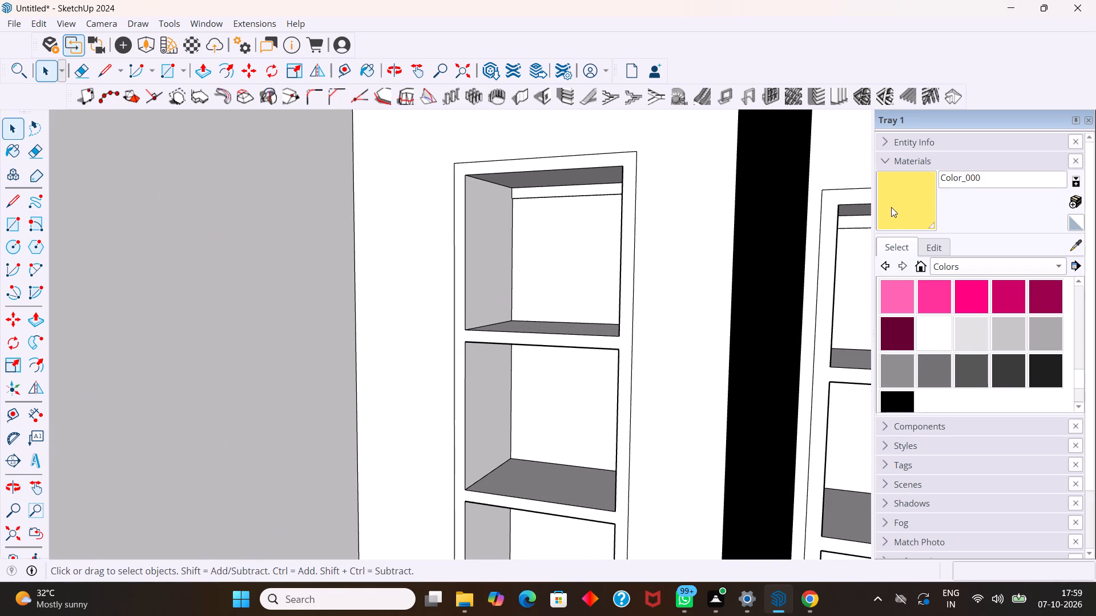
left_click(893, 204)
middle_click_drag(740, 211, 691, 173)
scroll(646, 225, "up", 4)
middle_click_drag(644, 282, 635, 250)
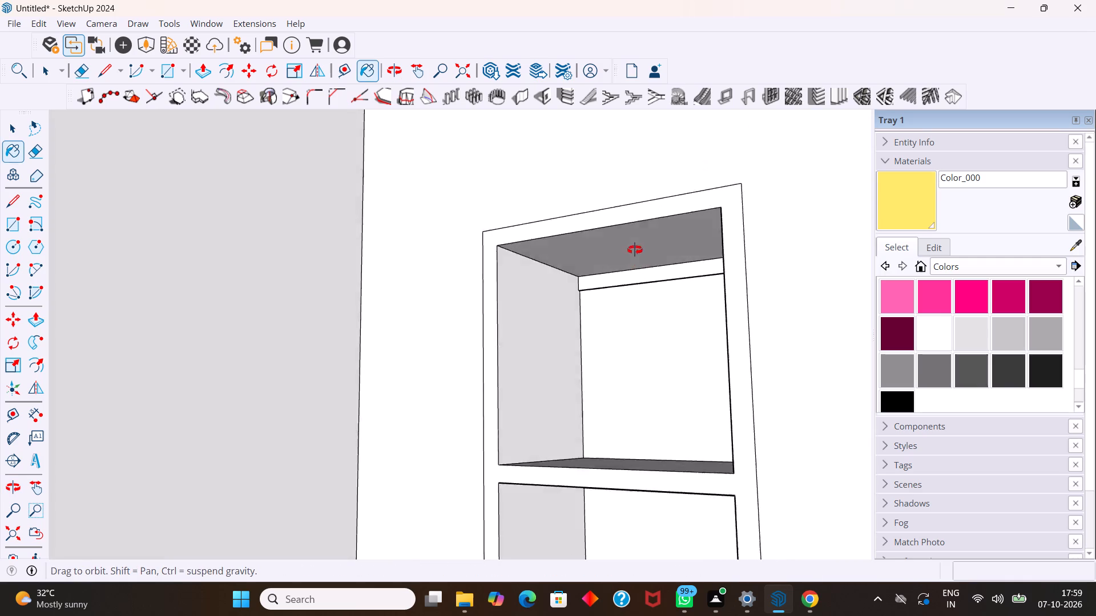
middle_click_drag(635, 250, 616, 196)
scroll(620, 227, "up", 6)
scroll(666, 290, "up", 1)
left_click(667, 286)
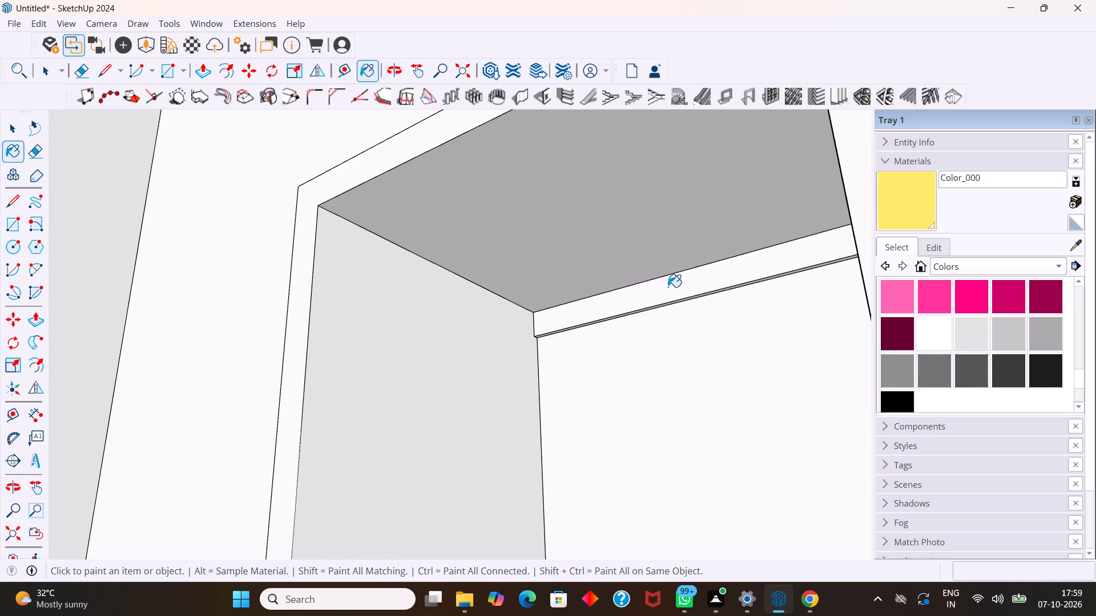
Paint the light strips in the middle and bottom compartments of the shower-side niche with Color_000.
scroll(666, 291, "down", 14)
scroll(355, 367, "down", 5)
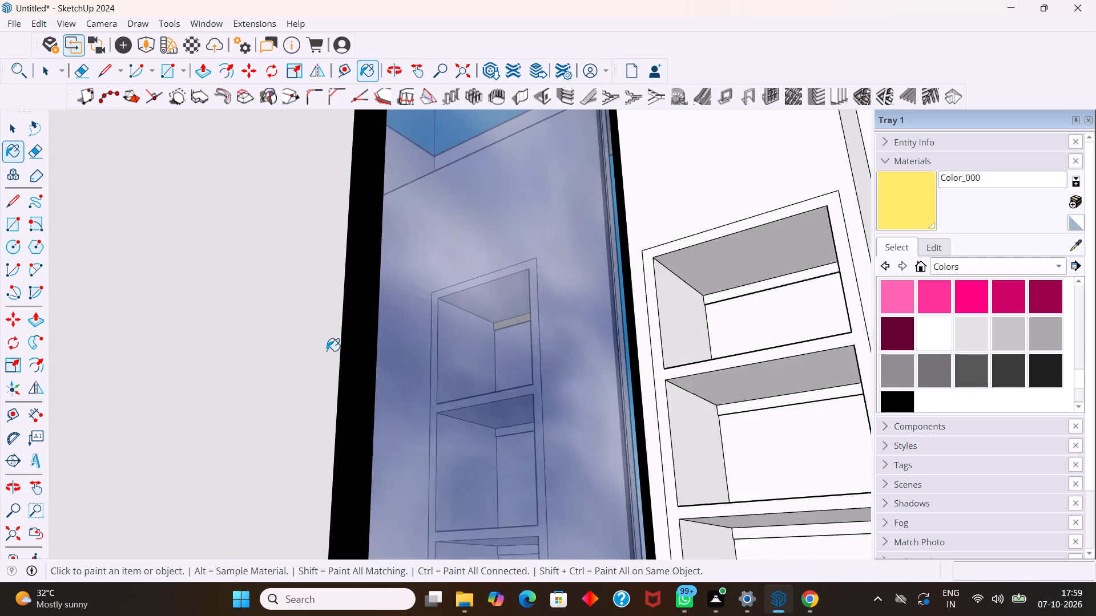
scroll(327, 351, "down", 4)
middle_click_drag(305, 347, 452, 378)
scroll(535, 418, "up", 5)
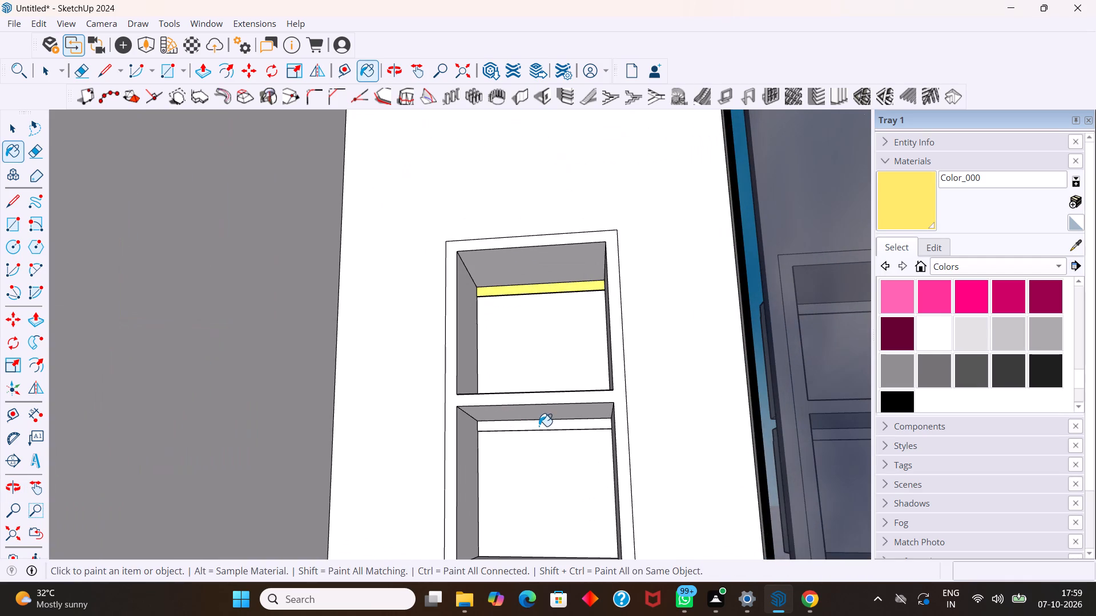
left_click(539, 425)
middle_click_drag(566, 512, 581, 410)
scroll(554, 472, "down", 8)
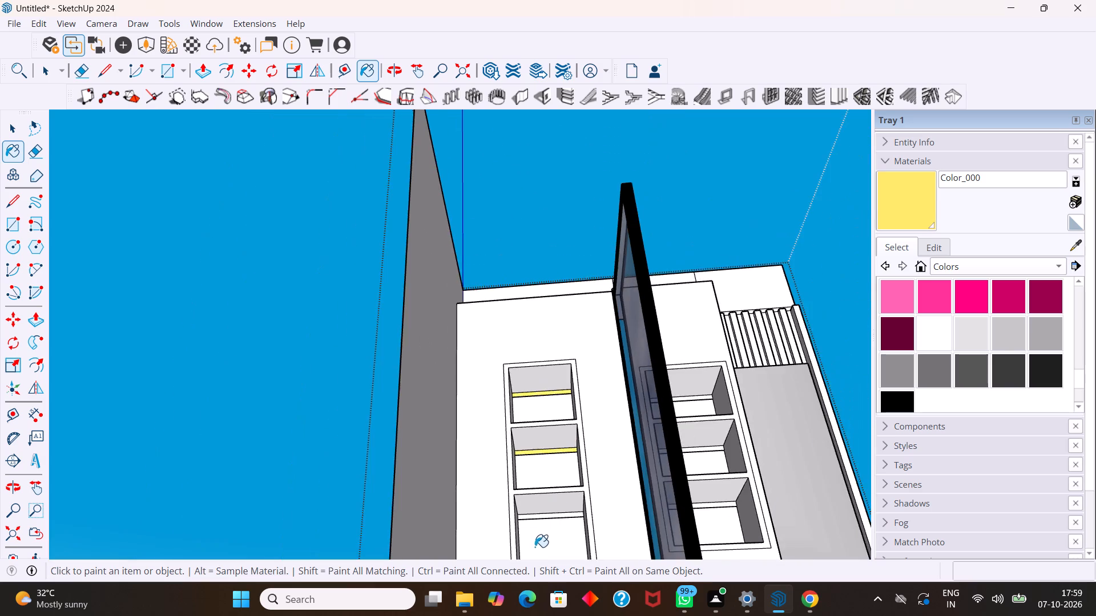
scroll(535, 546, "up", 12)
left_click(559, 478)
scroll(559, 478, "down", 4)
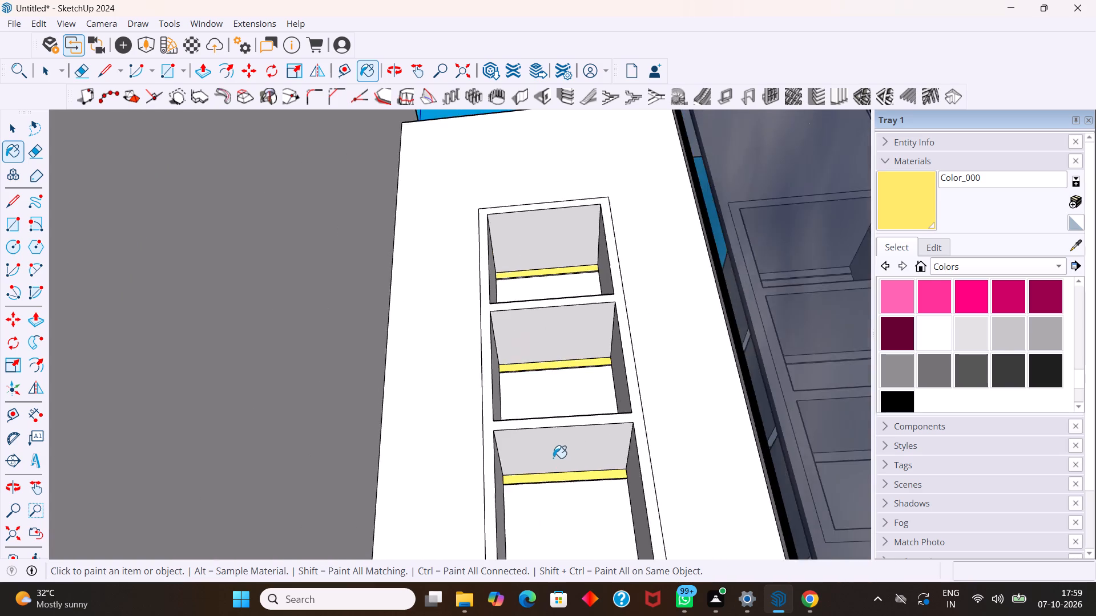
Paint the light strips in all three compartments of the niche above the toilet with Color_000.
scroll(553, 458, "down", 12)
middle_click_drag(717, 443, 627, 455)
scroll(656, 340, "up", 2)
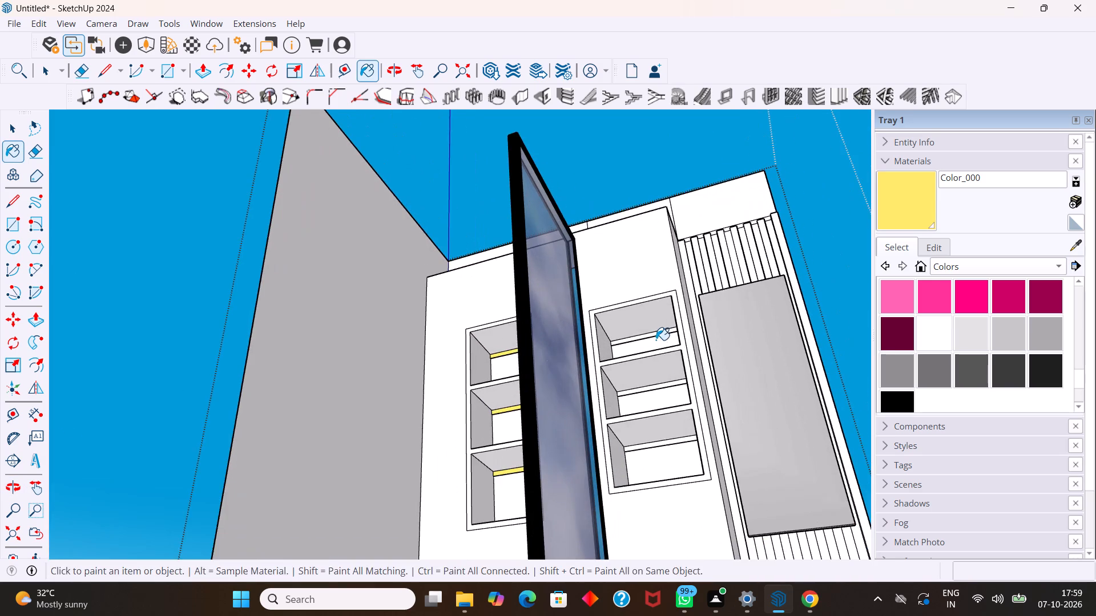
middle_click_drag(654, 342, 648, 410)
scroll(648, 409, "up", 12)
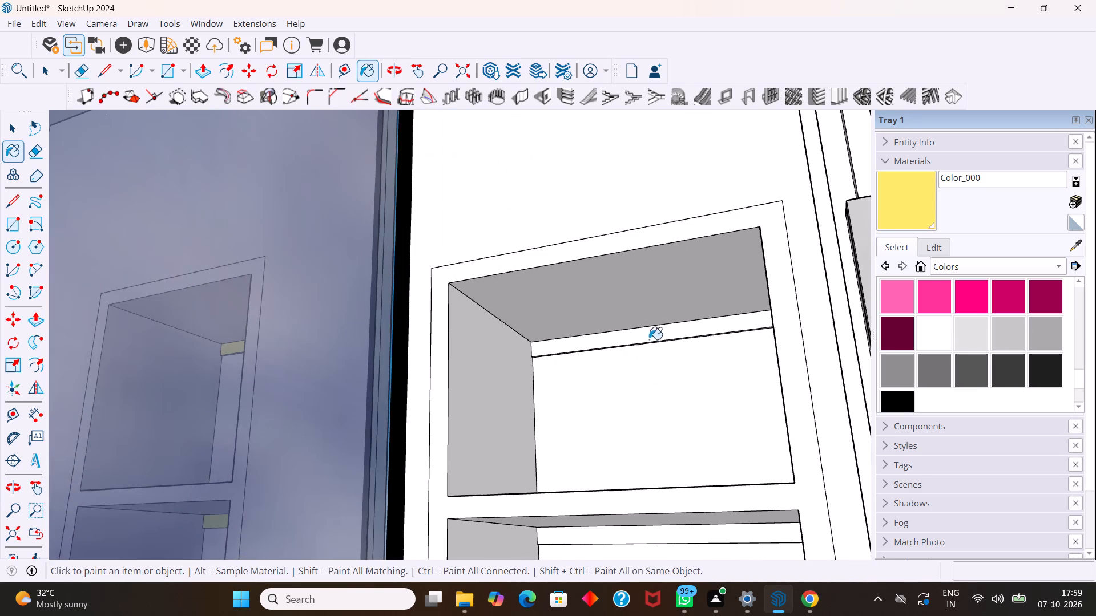
left_click(650, 335)
scroll(652, 345, "down", 11)
scroll(638, 462, "down", 3)
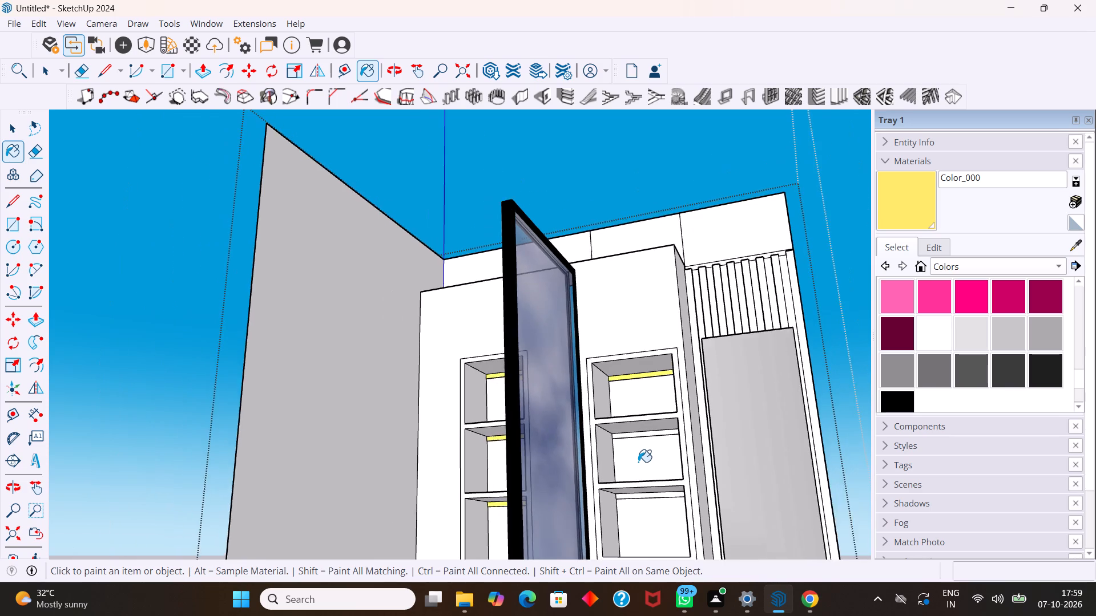
scroll(644, 473, "up", 5)
scroll(636, 427, "up", 4)
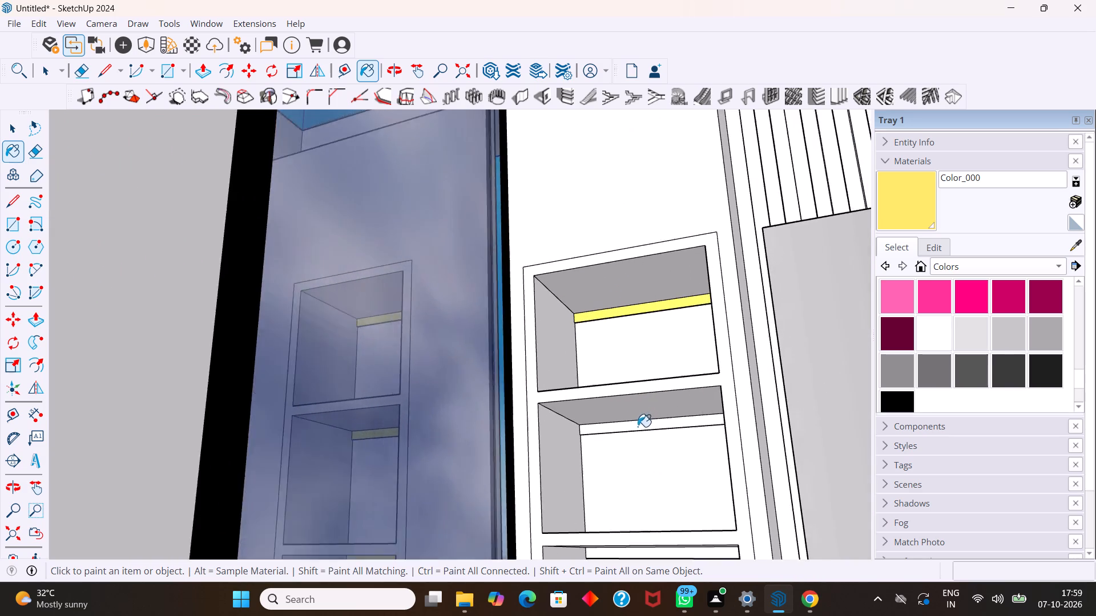
scroll(638, 427, "up", 2)
left_click(639, 421)
scroll(639, 424, "down", 11)
scroll(645, 514, "up", 3)
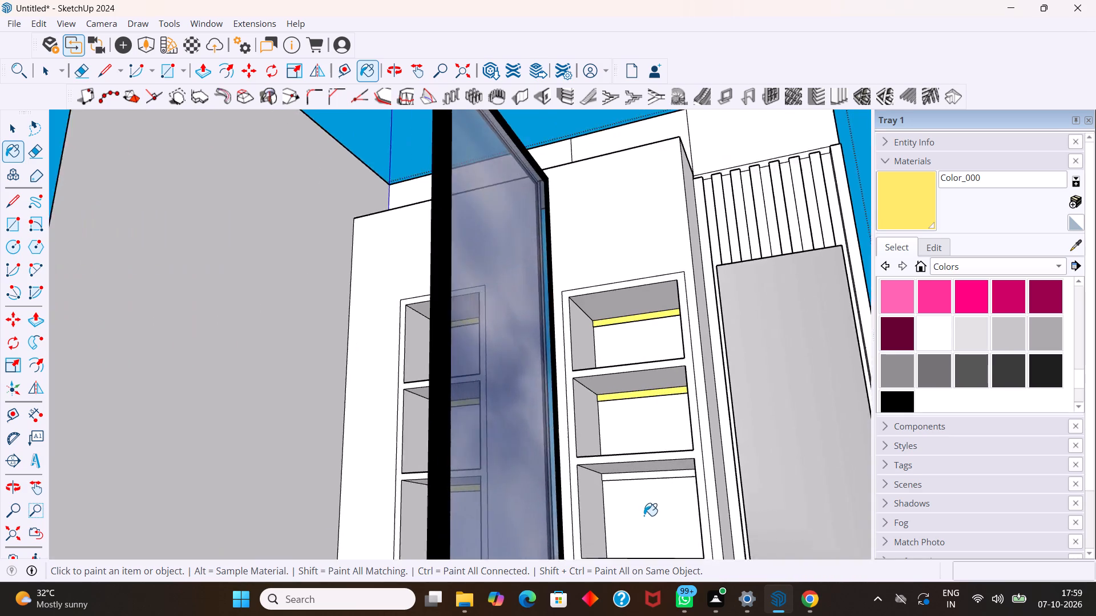
scroll(644, 516, "up", 9)
left_click(643, 449)
Paint the top face of the thin backing strip behind the mirror with Color_000.
scroll(644, 437, "down", 4)
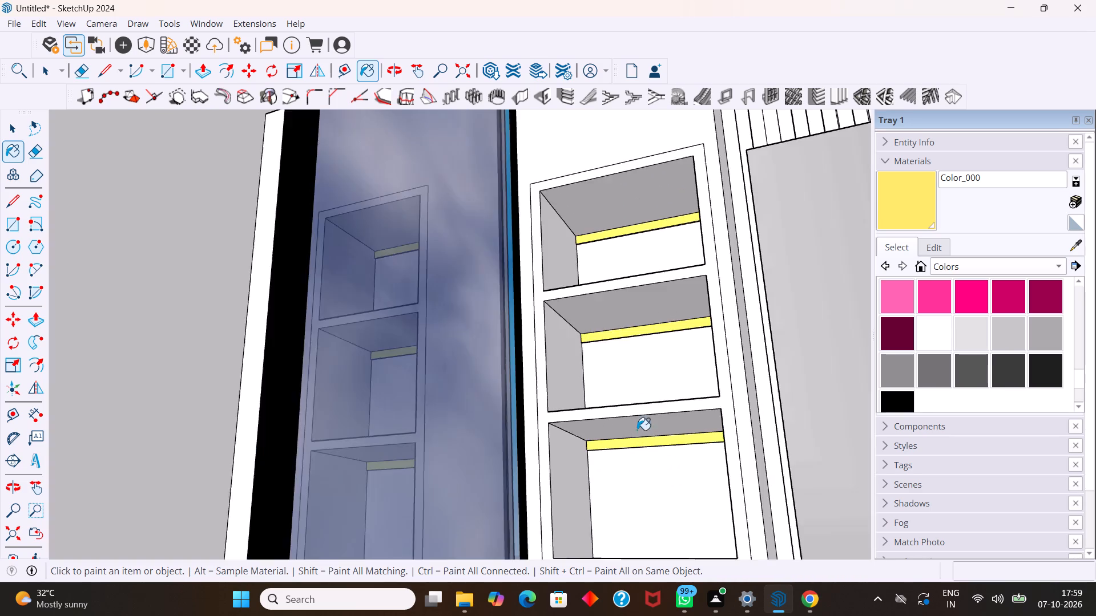
scroll(637, 430, "down", 7)
scroll(603, 379, "down", 10)
middle_click_drag(627, 415, 669, 462)
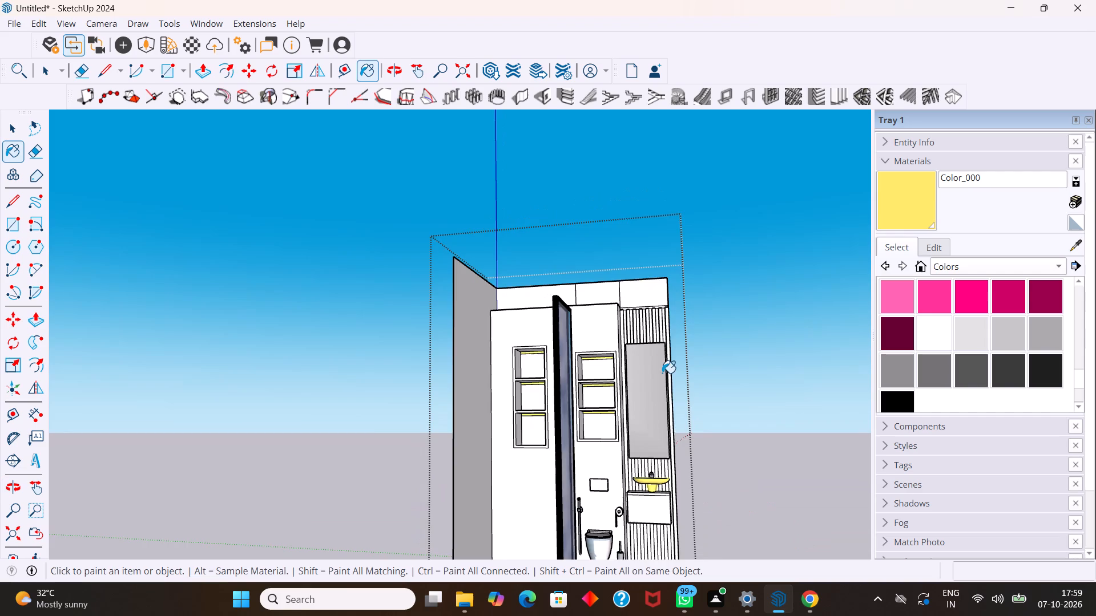
scroll(655, 335, "up", 16)
middle_click_drag(623, 289, 622, 344)
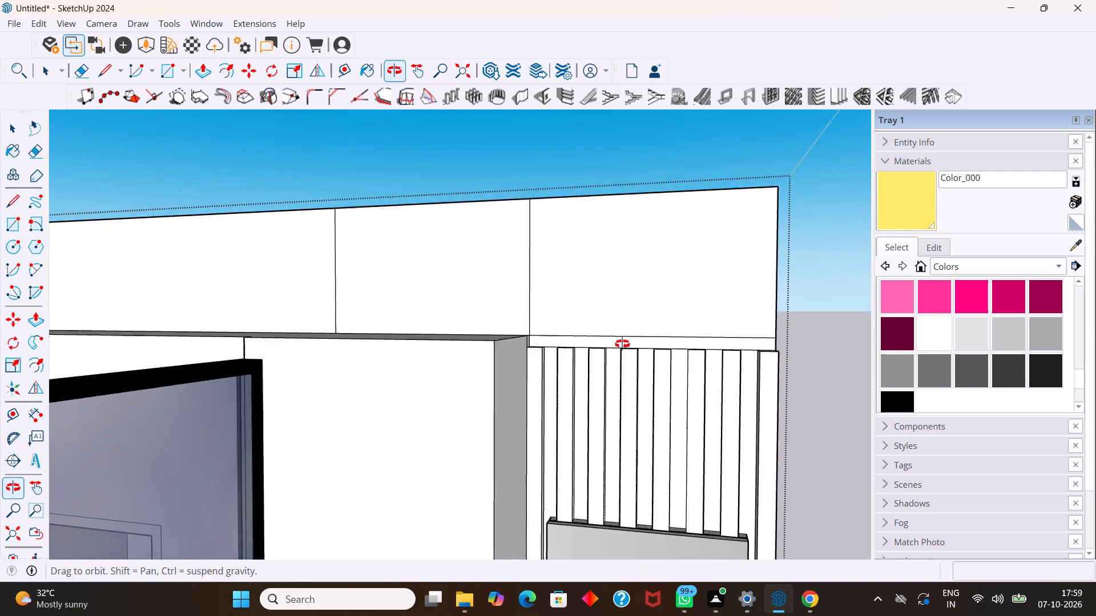
middle_click_drag(622, 344, 613, 372)
scroll(595, 348, "up", 5)
middle_click_drag(592, 349, 593, 399)
scroll(586, 367, "down", 6)
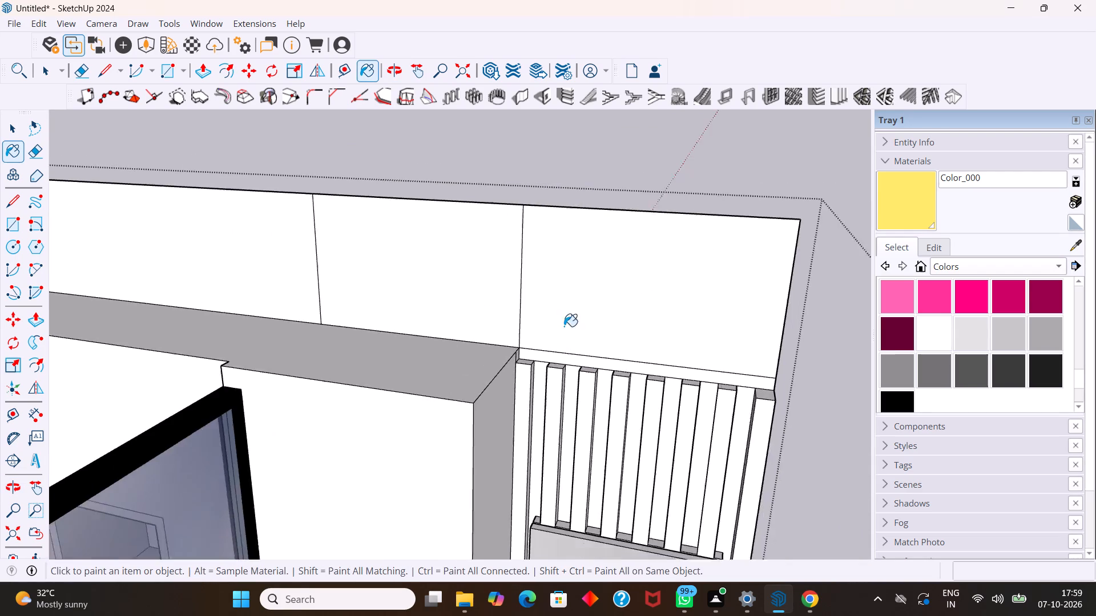
scroll(564, 326, "down", 2)
scroll(564, 329, "up", 1)
scroll(564, 332, "down", 6)
scroll(581, 435, "up", 4)
middle_click_drag(582, 431, 529, 517)
scroll(580, 452, "up", 5)
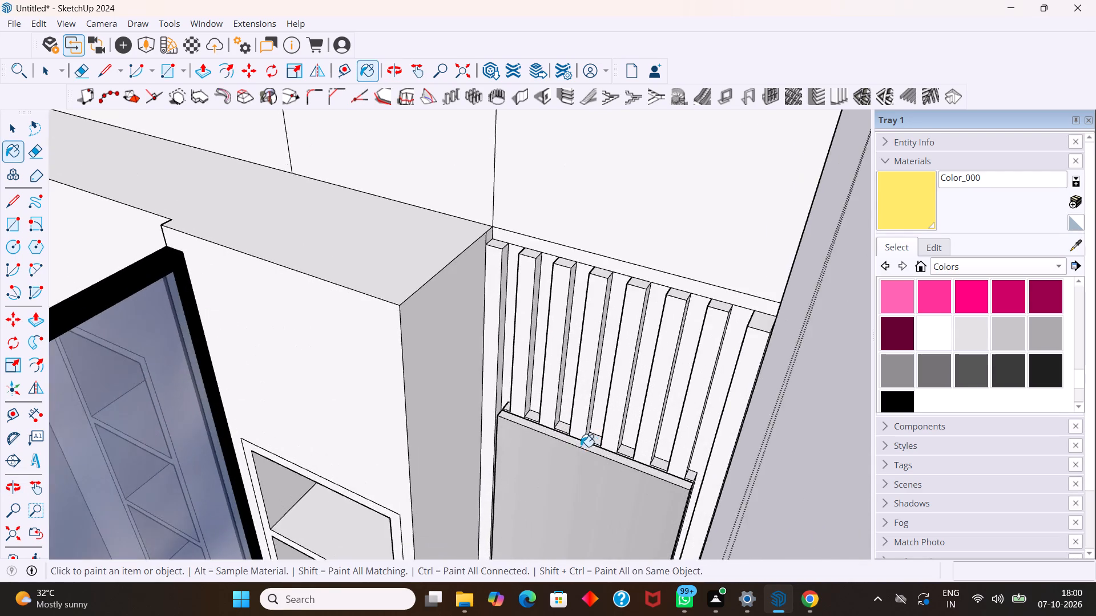
middle_click_drag(578, 443, 501, 533)
scroll(576, 461, "up", 5)
middle_click_drag(571, 451, 460, 494)
scroll(487, 479, "up", 2)
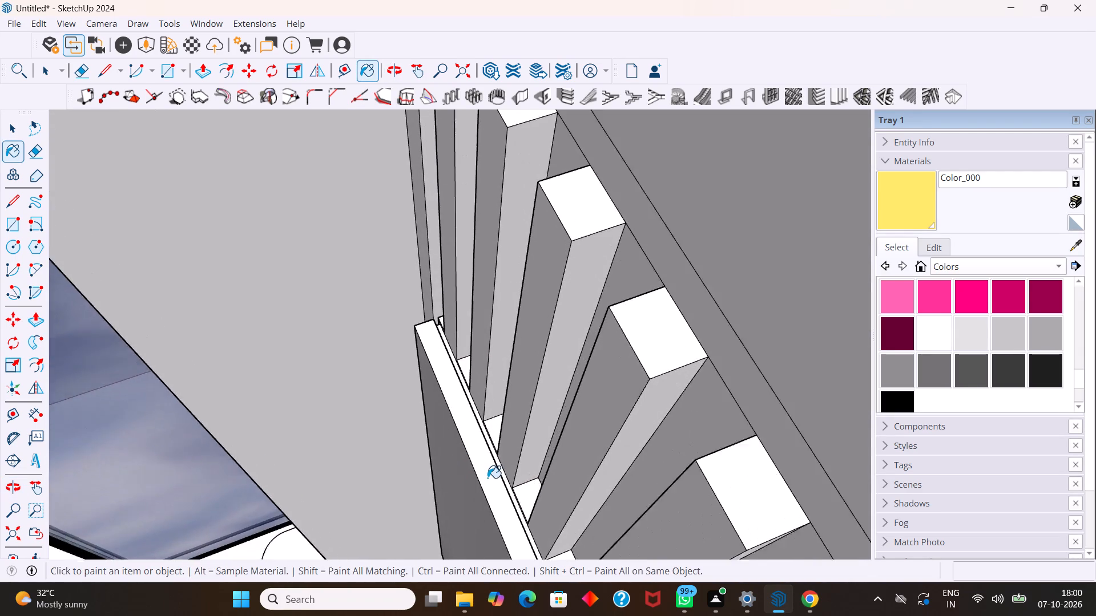
scroll(487, 478, "up", 15)
middle_click_drag(496, 426, 492, 419)
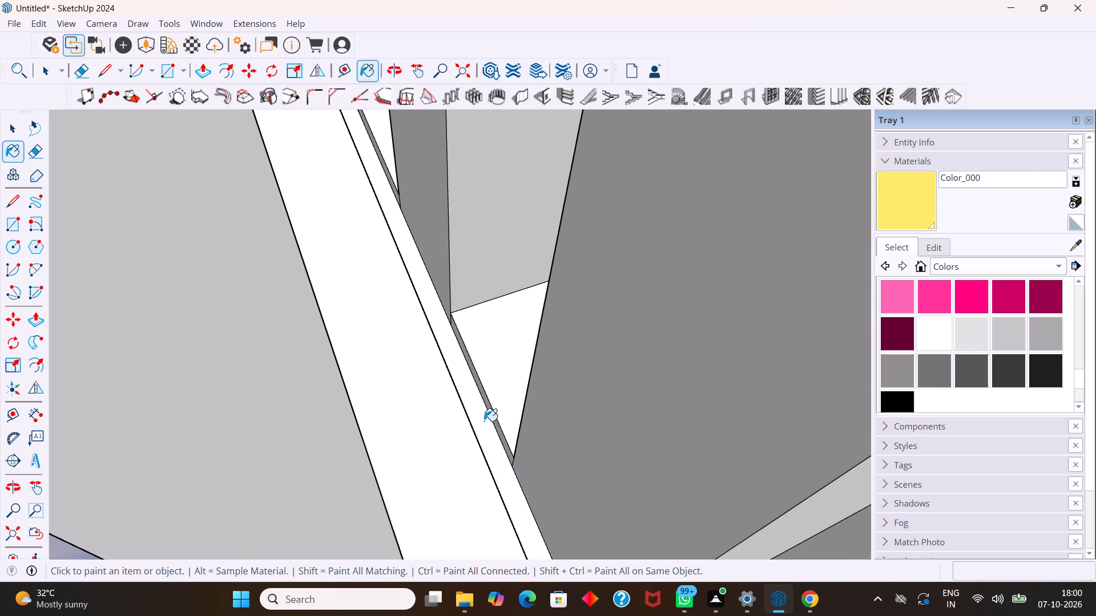
left_click(484, 421)
Paint the adjoining side face of the mirror's backing strip with Color_000.
scroll(451, 405, "down", 5)
middle_click_drag(345, 209, 335, 453)
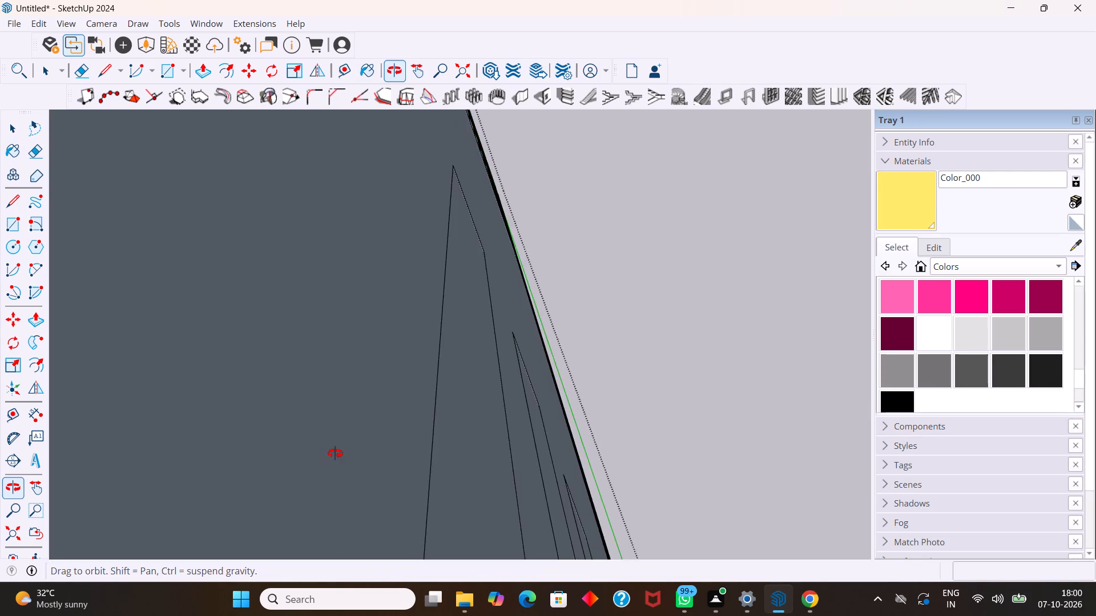
middle_click_drag(335, 453, 520, 416)
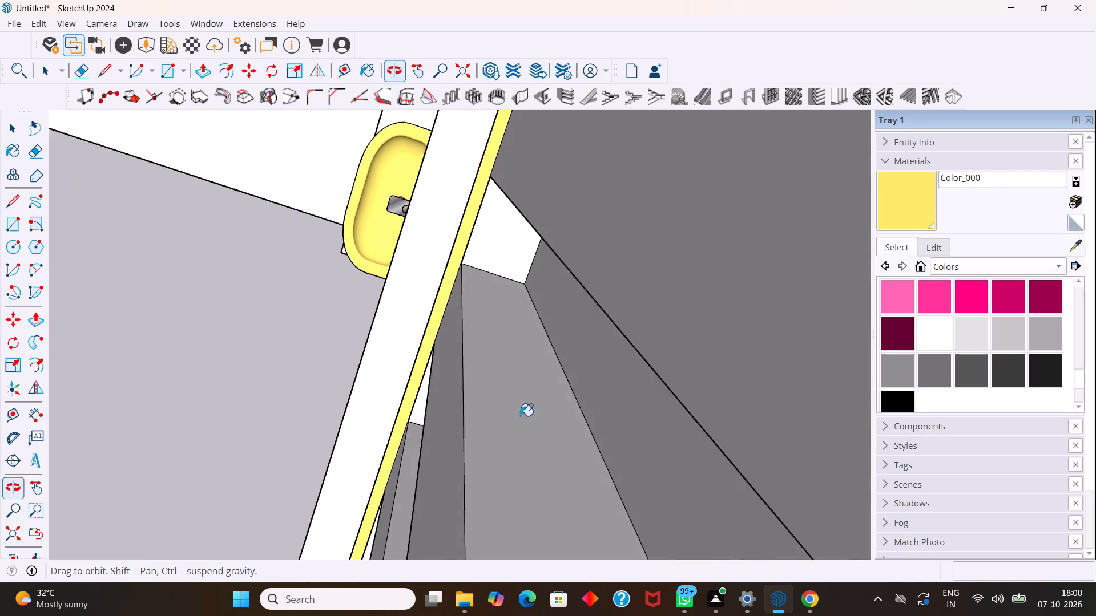
middle_click_drag(520, 416, 522, 419)
scroll(474, 342, "down", 3)
scroll(450, 287, "down", 5)
scroll(461, 242, "down", 1)
middle_click_drag(478, 188, 450, 226)
middle_click_drag(450, 223, 452, 216)
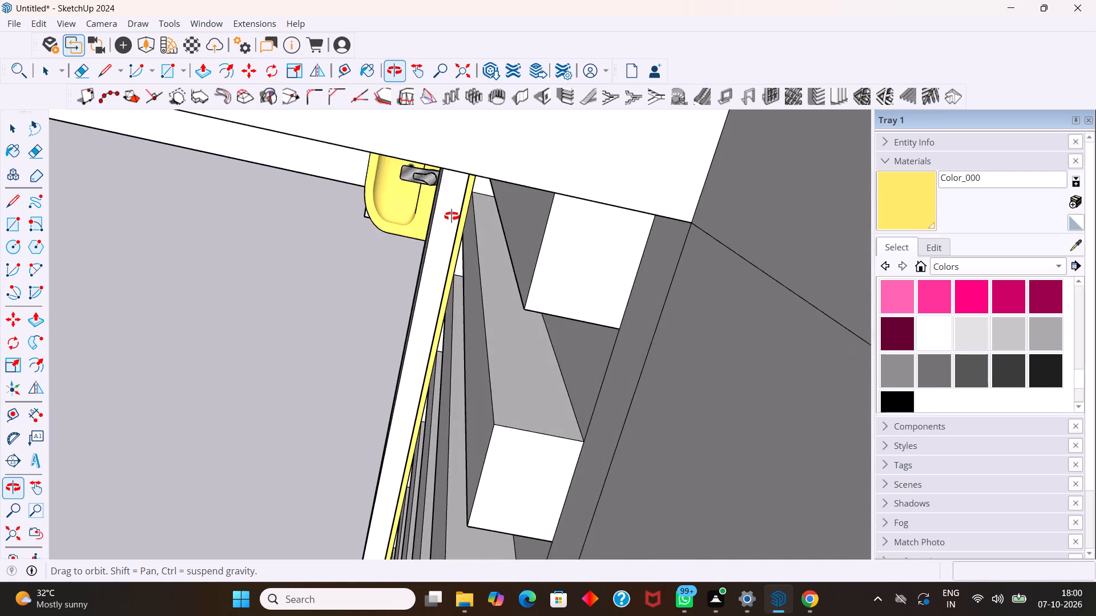
middle_click_drag(452, 216, 456, 200)
scroll(472, 176, "up", 13)
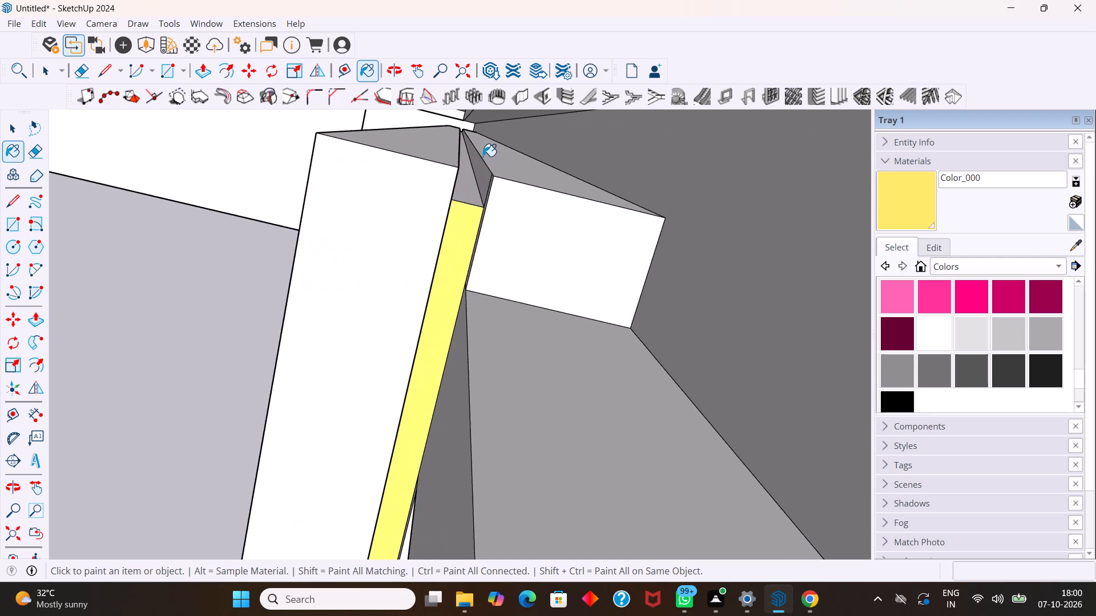
scroll(483, 156, "up", 5)
left_click(456, 180)
Paint the opposite side face of the mirror's thin backing strip, at the outer wall edge, with Color_000.
scroll(449, 182, "down", 5)
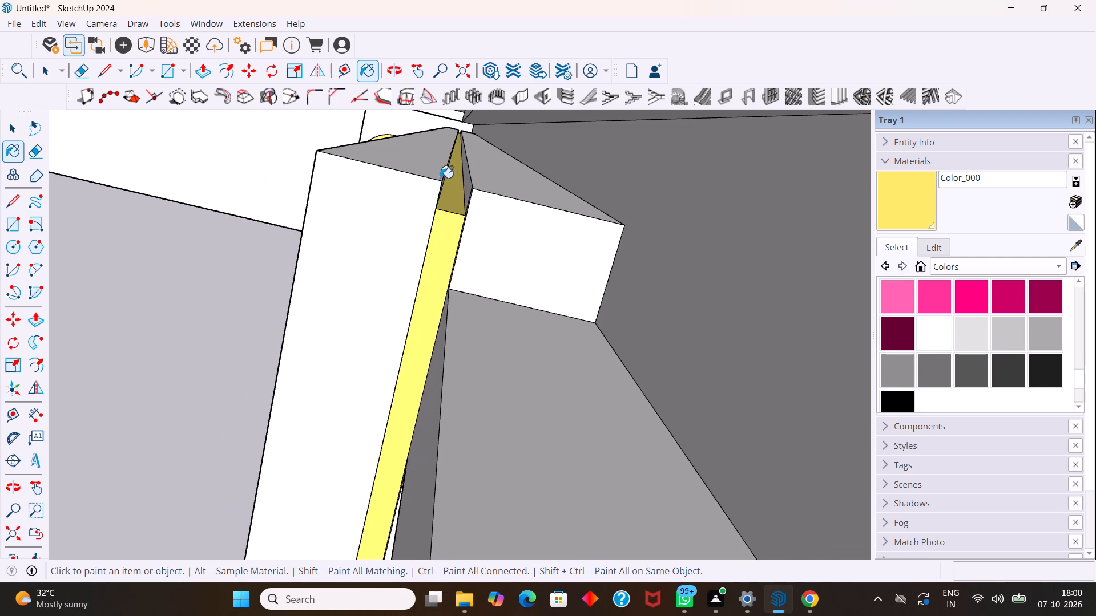
middle_click_drag(440, 167, 417, 204)
scroll(418, 192, "down", 11)
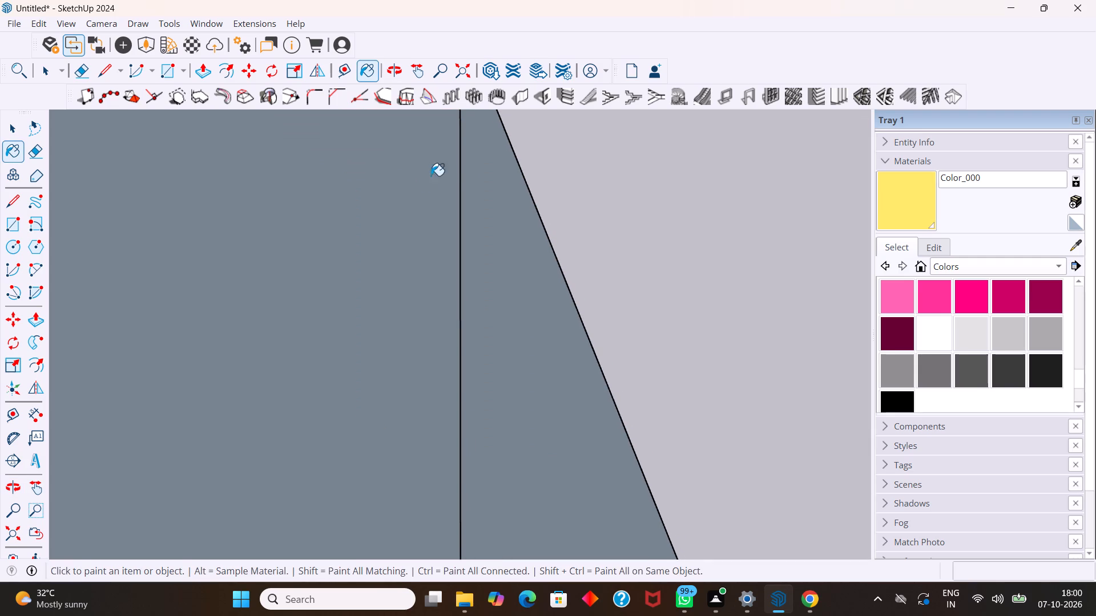
middle_click_drag(441, 159, 450, 145)
scroll(450, 144, "down", 12)
middle_click_drag(482, 237, 551, 149)
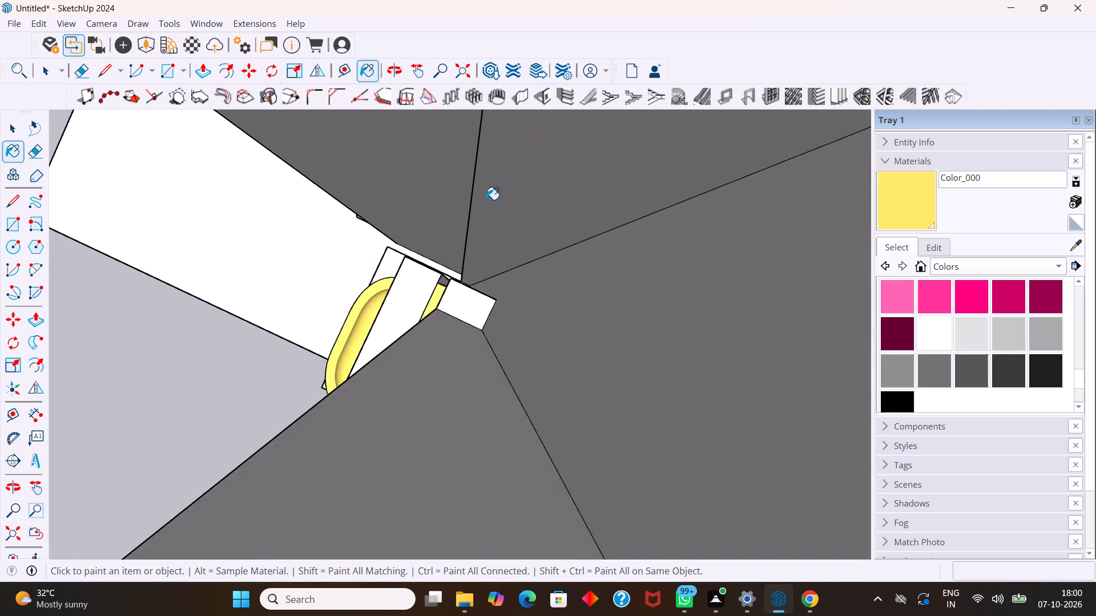
scroll(451, 224, "down", 5)
middle_click_drag(393, 262, 584, 239)
scroll(541, 246, "down", 6)
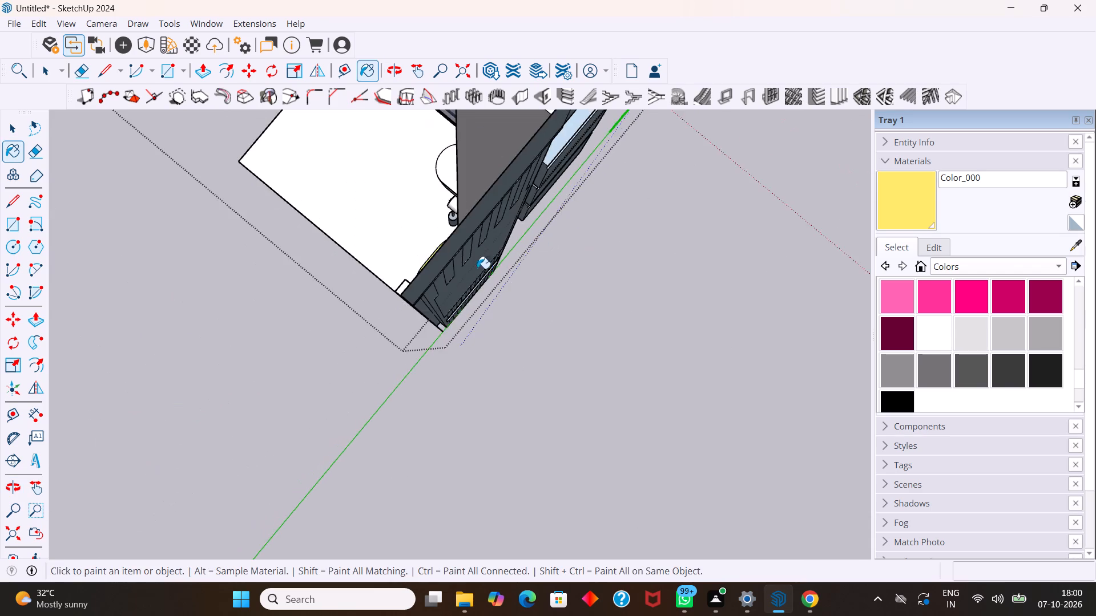
scroll(477, 269, "down", 4)
middle_click_drag(369, 369, 611, 254)
middle_click_drag(429, 382, 627, 287)
middle_click_drag(618, 287, 606, 287)
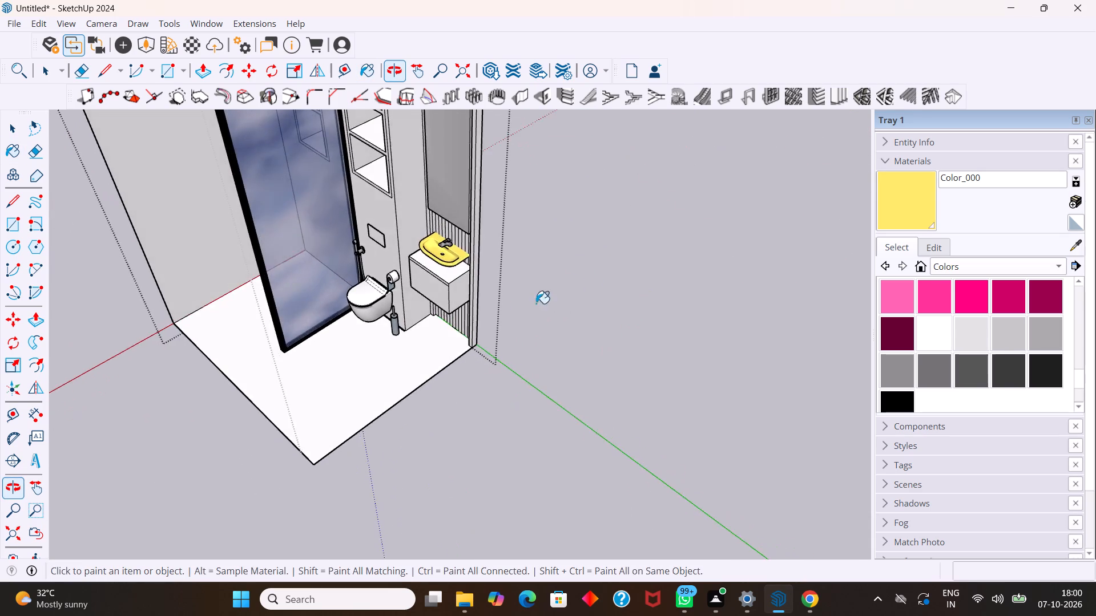
scroll(469, 293, "up", 13)
middle_click_drag(468, 287, 644, 268)
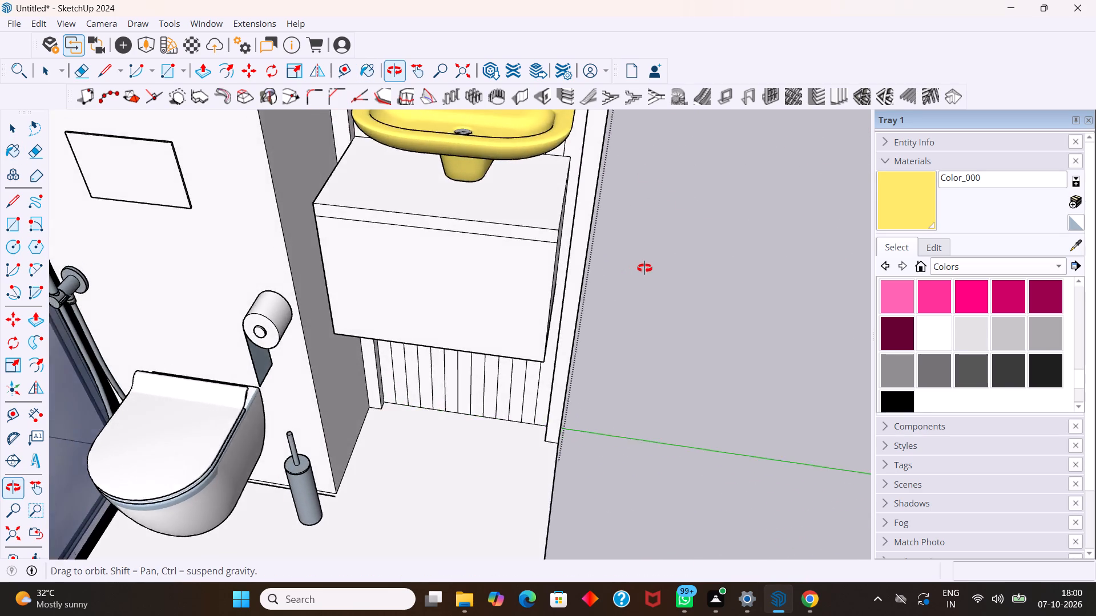
middle_click_drag(644, 268, 599, 248)
scroll(595, 239, "down", 7)
scroll(577, 225, "up", 1)
scroll(577, 226, "down", 3)
scroll(551, 224, "up", 1)
scroll(551, 224, "down", 9)
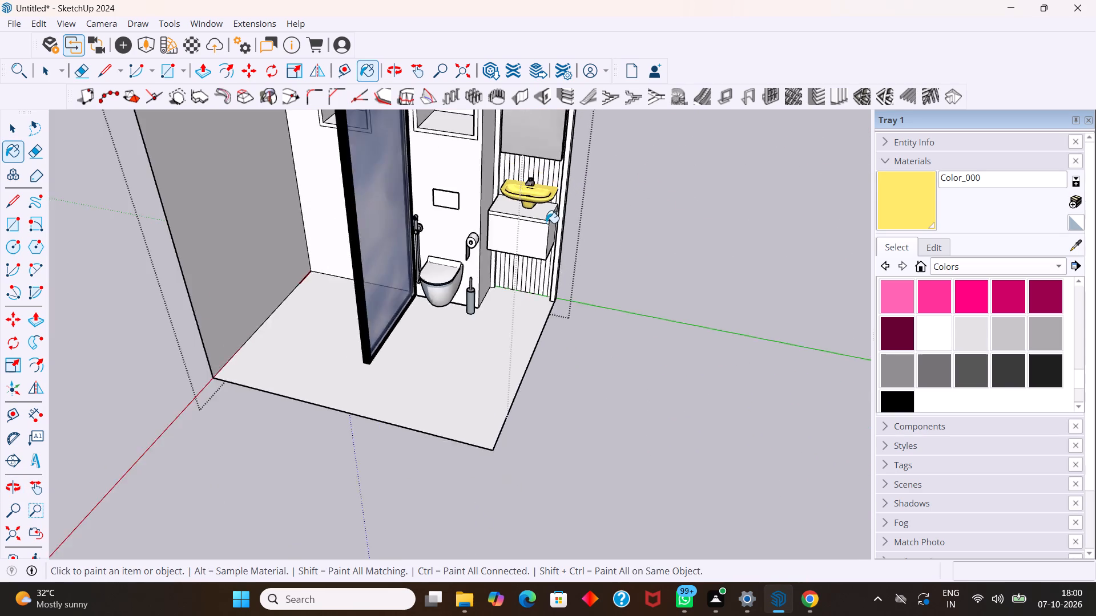
scroll(546, 223, "down", 3)
scroll(553, 160, "up", 17)
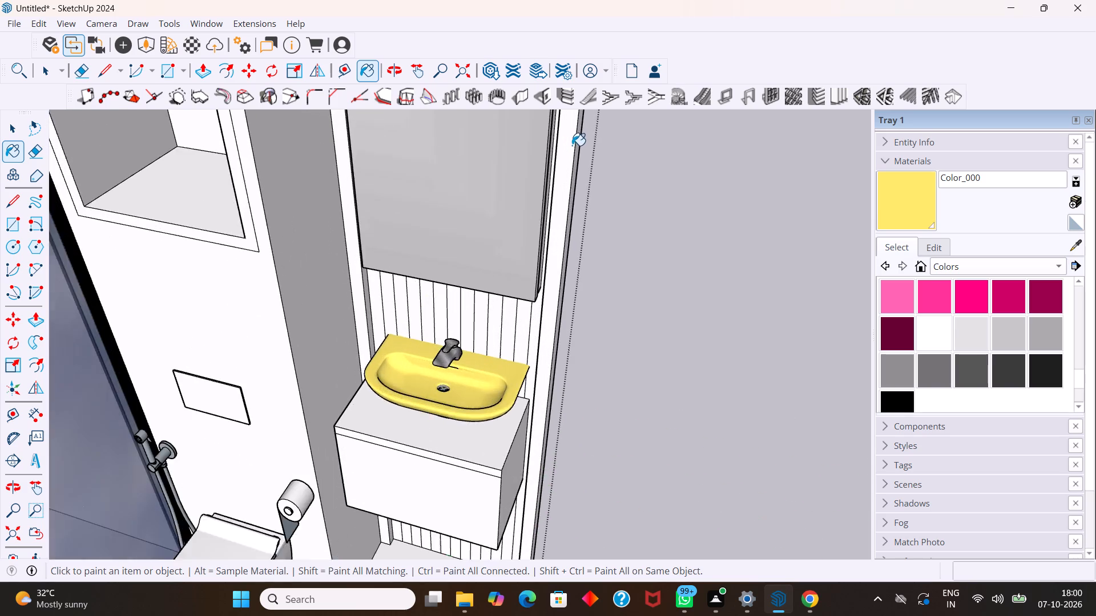
scroll(555, 160, "up", 4)
scroll(555, 159, "up", 18)
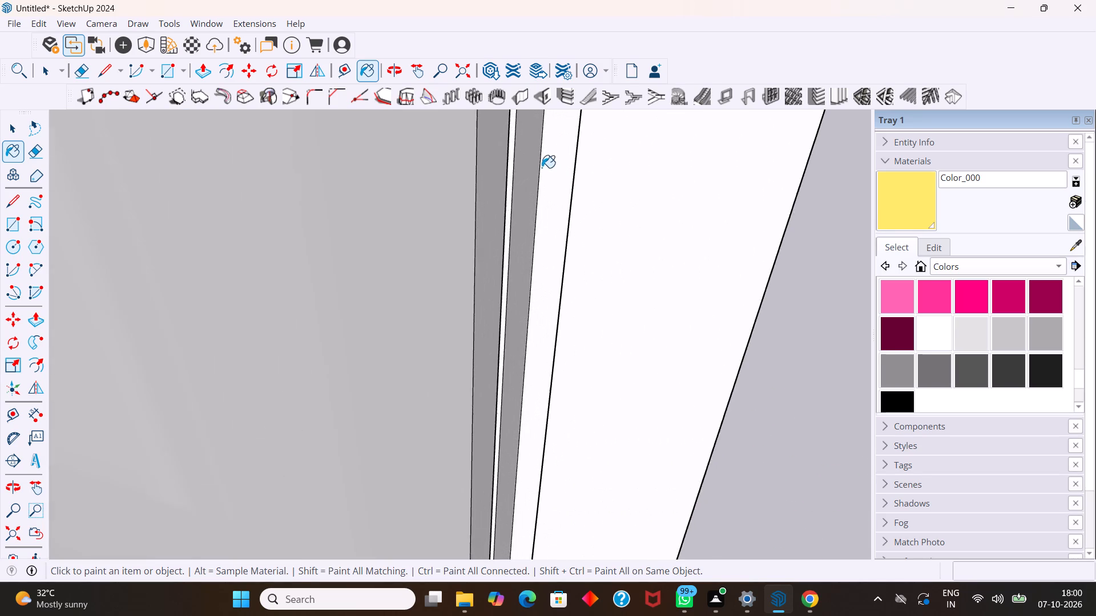
scroll(542, 168, "up", 3)
middle_click_drag(519, 172, 467, 286)
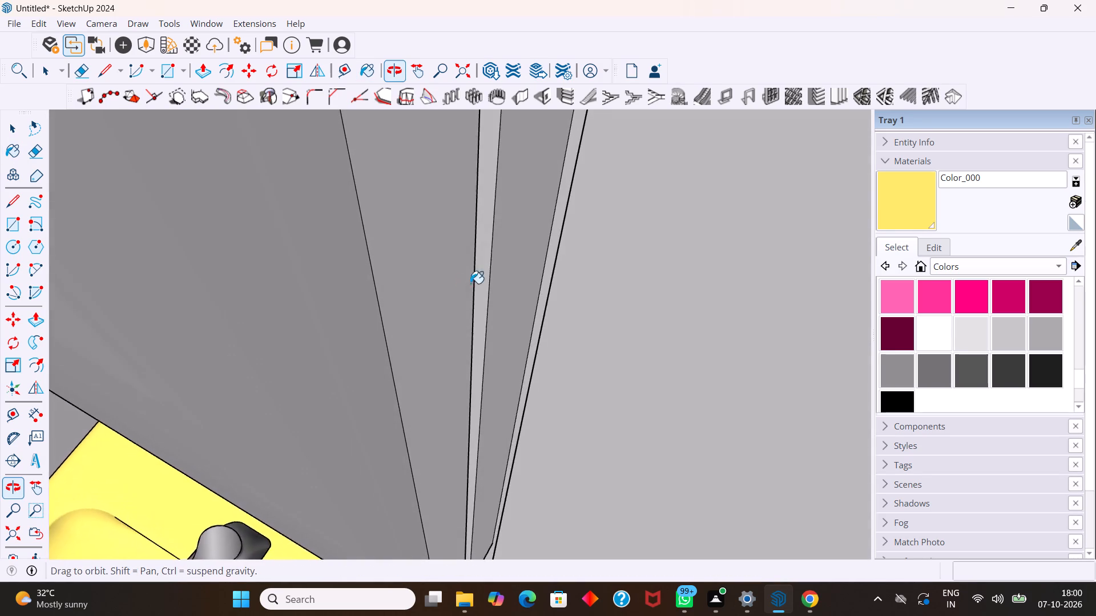
scroll(483, 259, "up", 10)
middle_click_drag(493, 230, 453, 241)
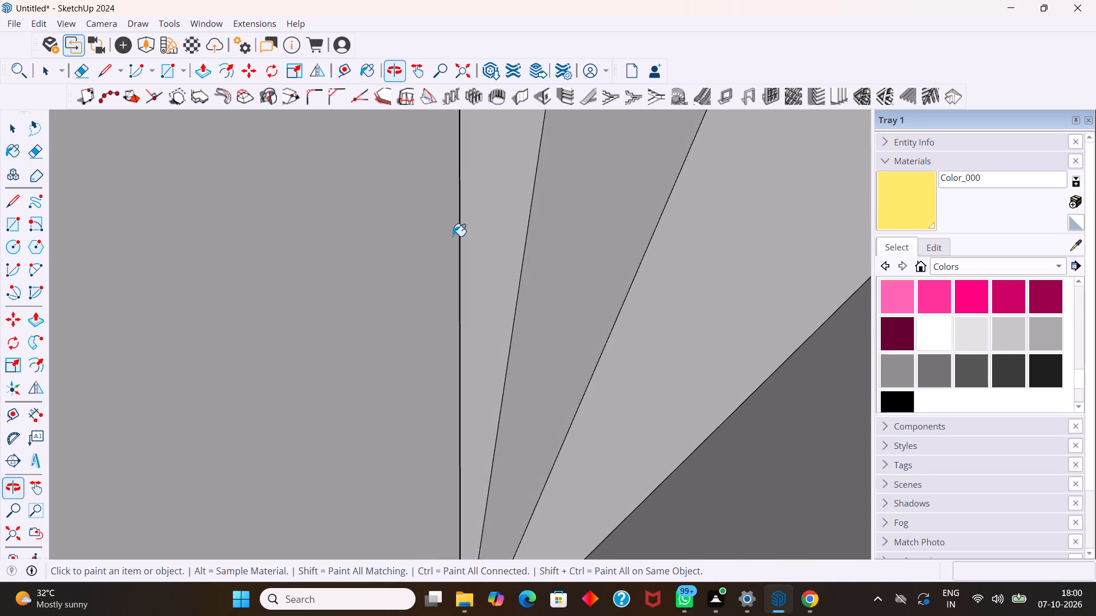
scroll(453, 234, "down", 18)
scroll(406, 209, "down", 2)
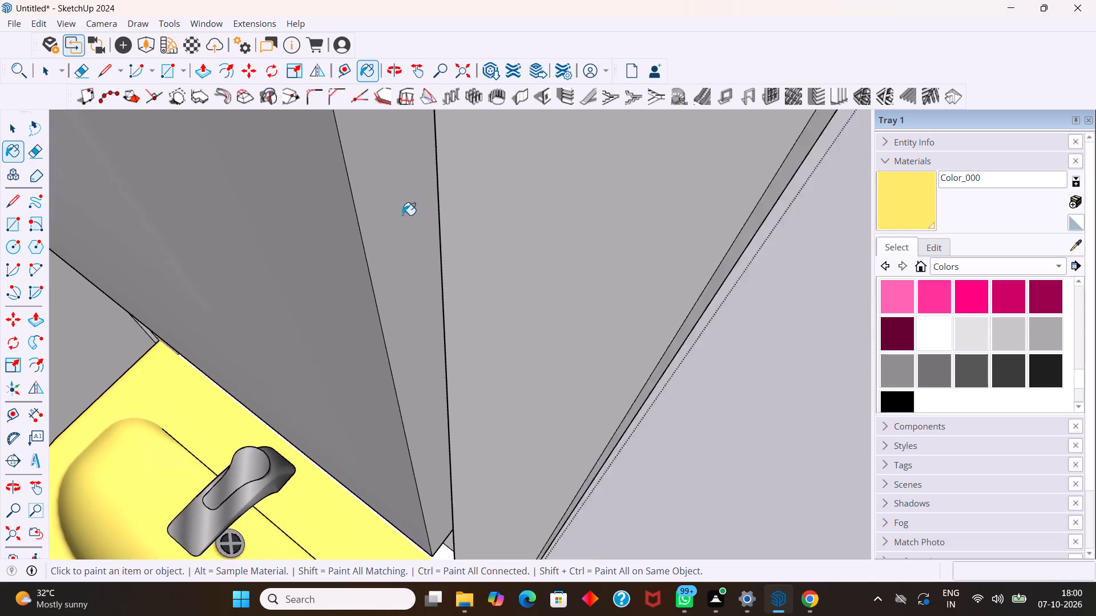
scroll(402, 215, "down", 20)
middle_click_drag(337, 245, 474, 302)
scroll(459, 283, "down", 5)
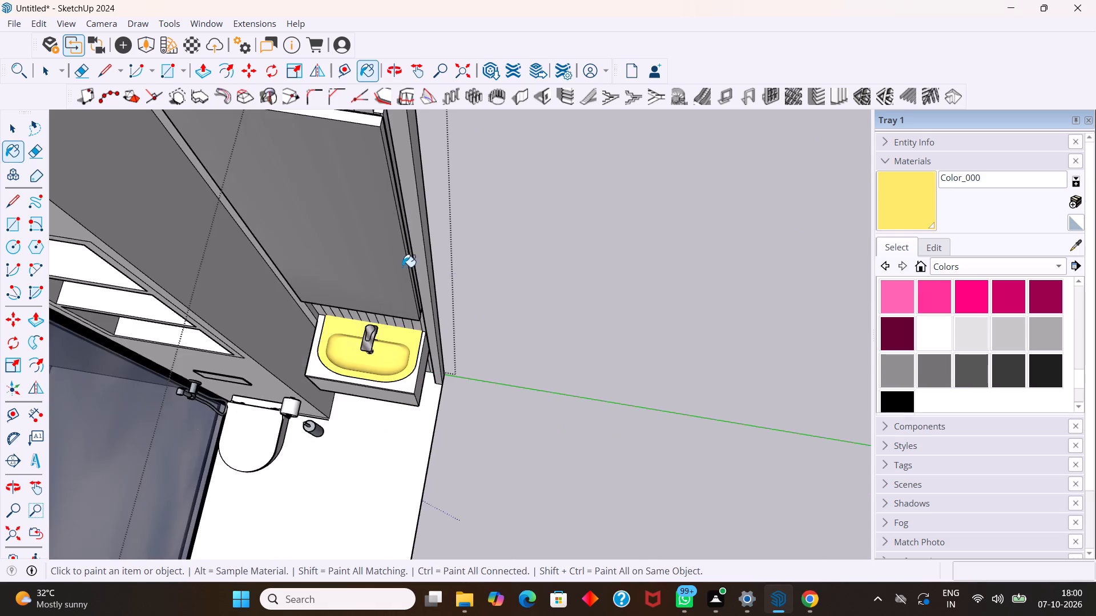
scroll(402, 267, "down", 10)
scroll(365, 220, "up", 9)
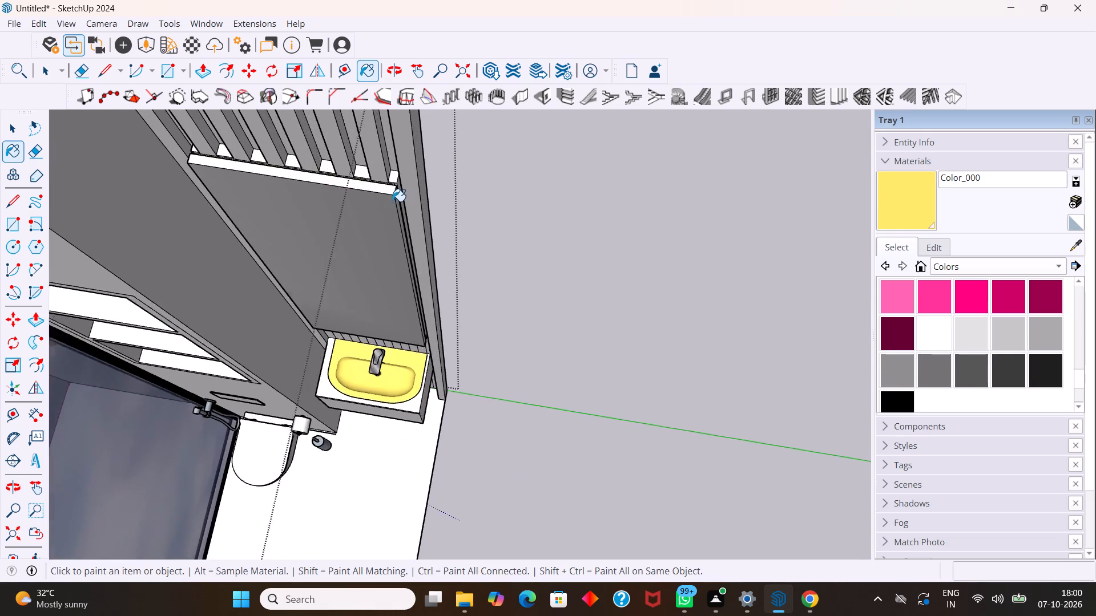
scroll(392, 201, "up", 13)
scroll(402, 178, "up", 11)
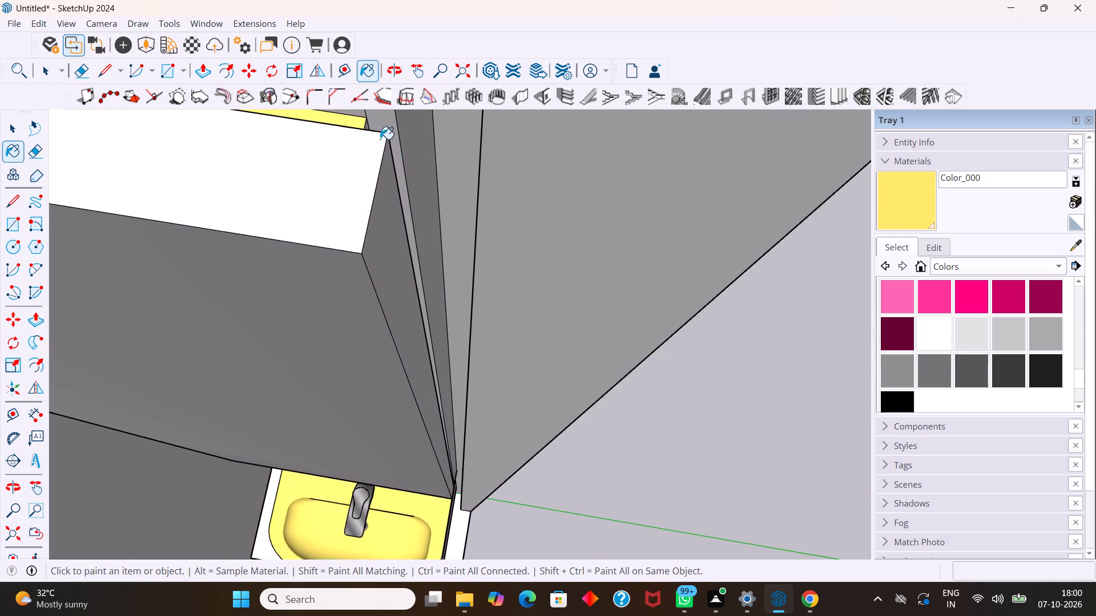
middle_click_drag(380, 139, 364, 173)
scroll(386, 141, "up", 4)
scroll(388, 140, "down", 10)
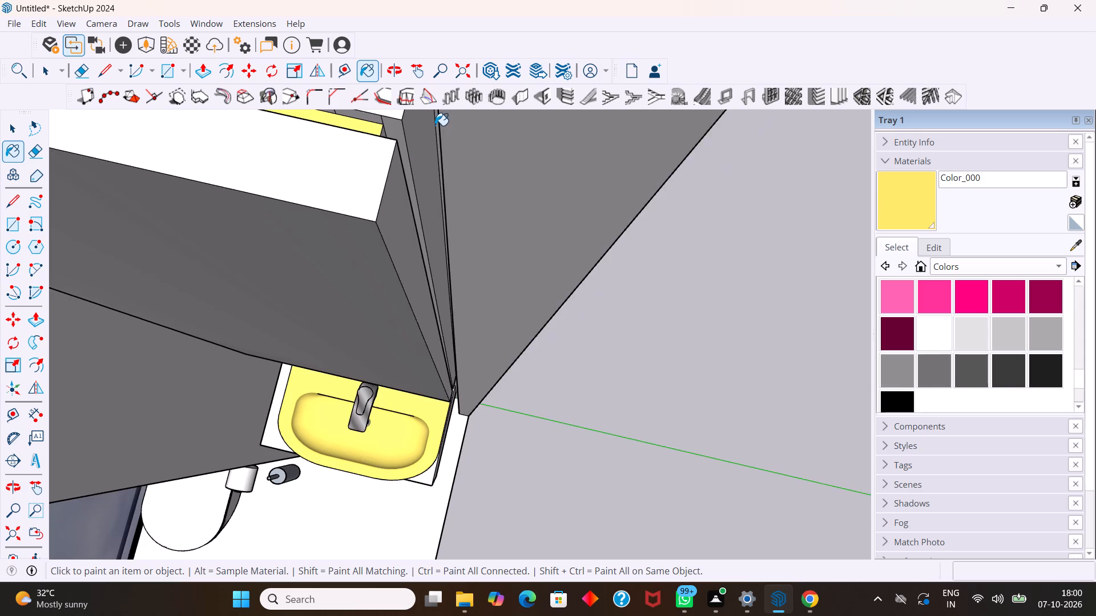
scroll(435, 125, "up", 12)
left_click(187, 190)
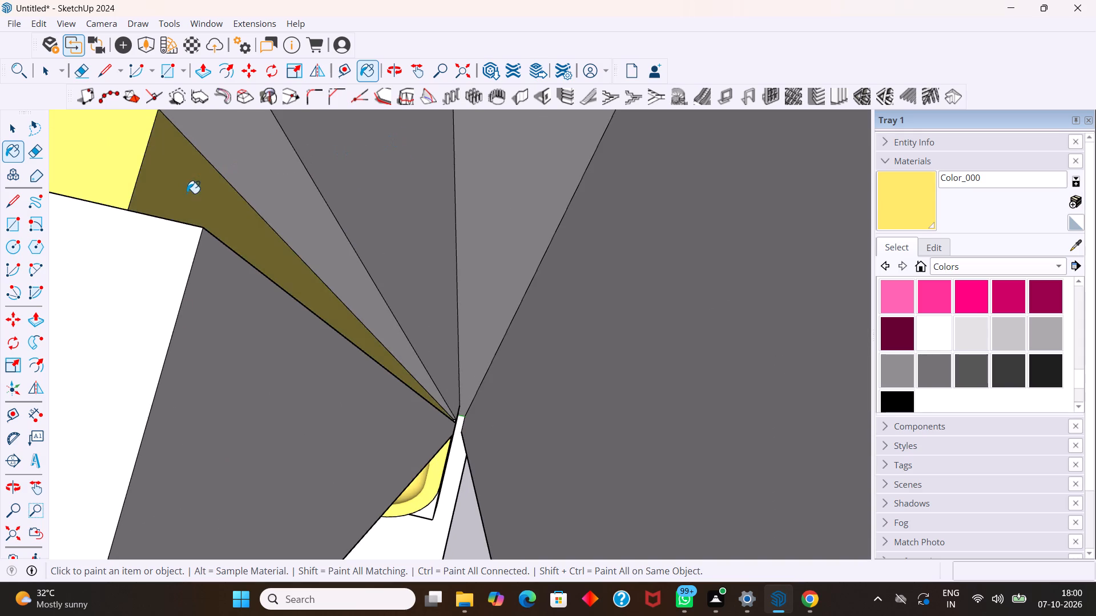
Paint the underside of the mirror's backing strip, above the washbasin, with Color_000 and finish painting.
scroll(192, 213, "down", 10)
scroll(247, 313, "down", 20)
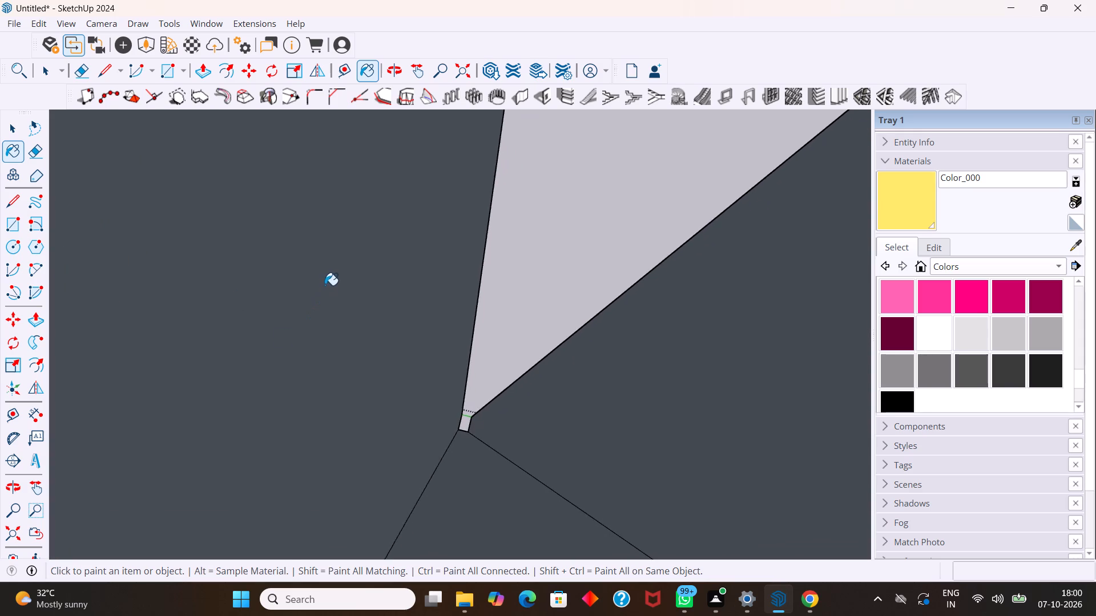
scroll(325, 285, "down", 20)
scroll(325, 285, "down", 9)
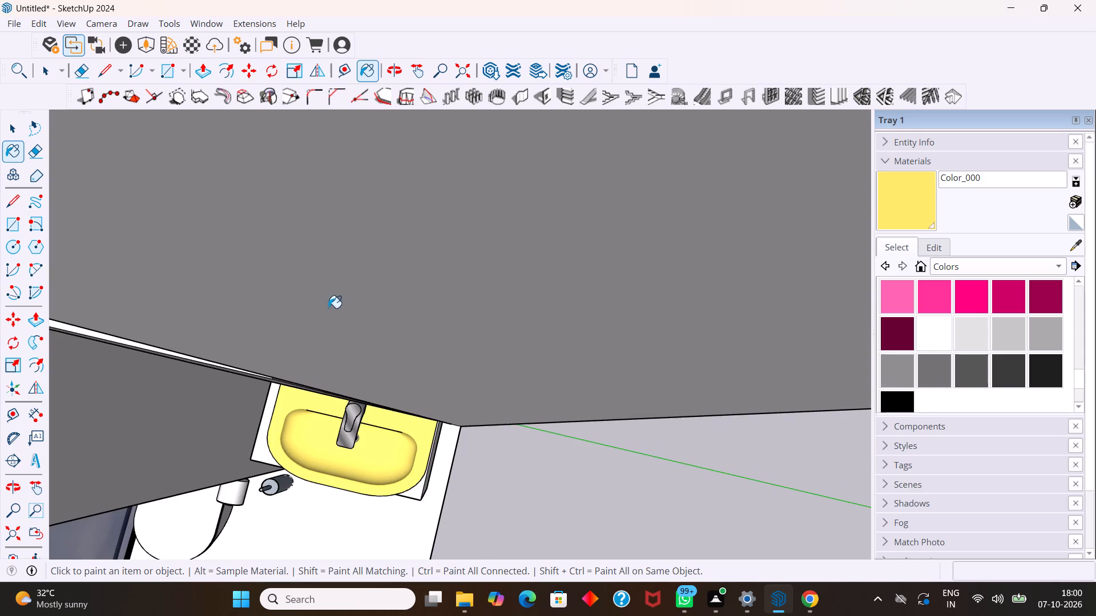
middle_click_drag(309, 373, 425, 318)
scroll(426, 315, "down", 11)
scroll(134, 425, "up", 1)
middle_click_drag(128, 437, 166, 318)
scroll(166, 316, "down", 10)
middle_click_drag(124, 410, 156, 274)
scroll(156, 420, "up", 5)
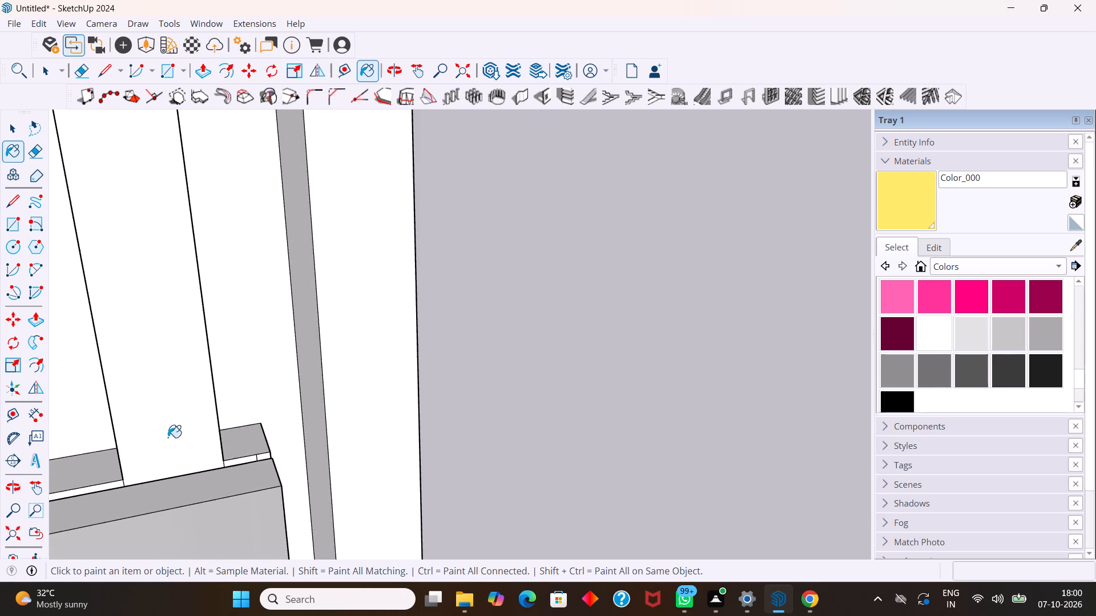
middle_click_drag(172, 455, 160, 348)
scroll(186, 348, "down", 15)
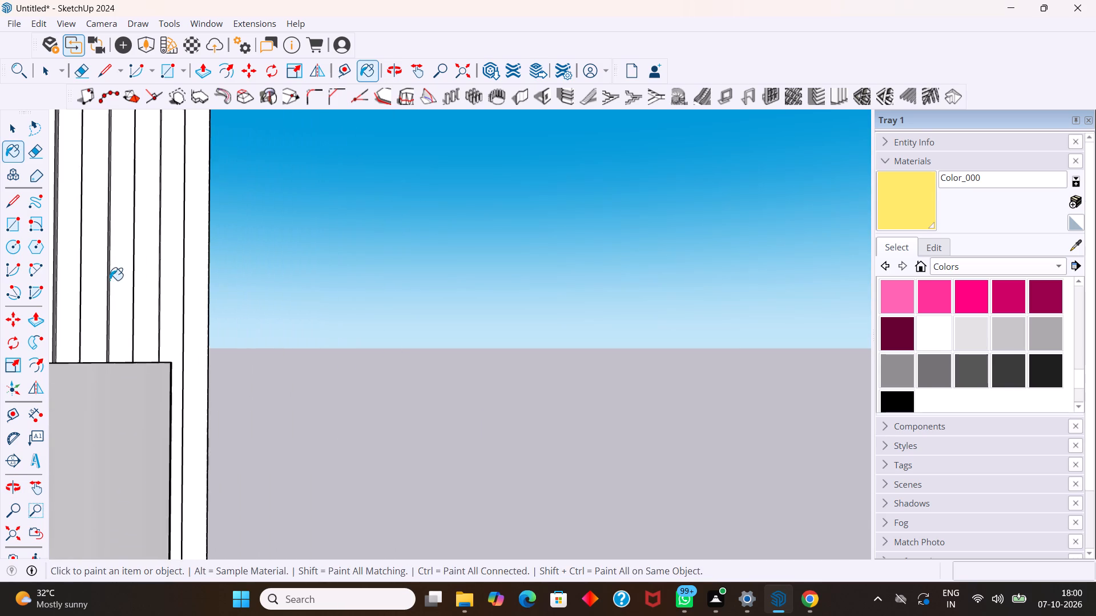
scroll(110, 280, "down", 16)
middle_click_drag(109, 261, 111, 268)
scroll(52, 176, "down", 5)
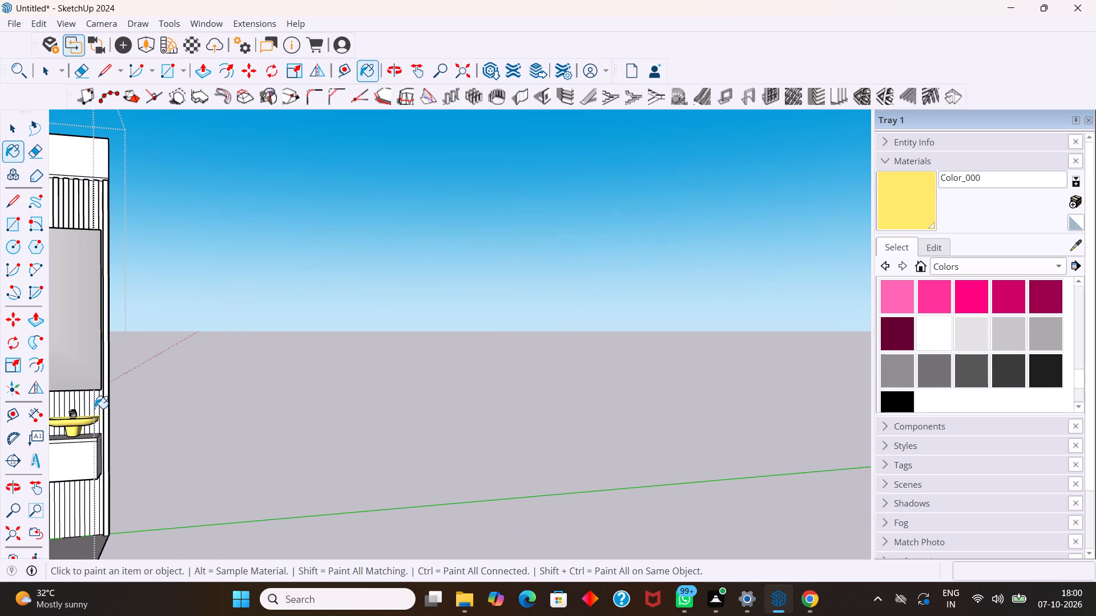
middle_click_drag(88, 412, 66, 376)
scroll(68, 400, "up", 14)
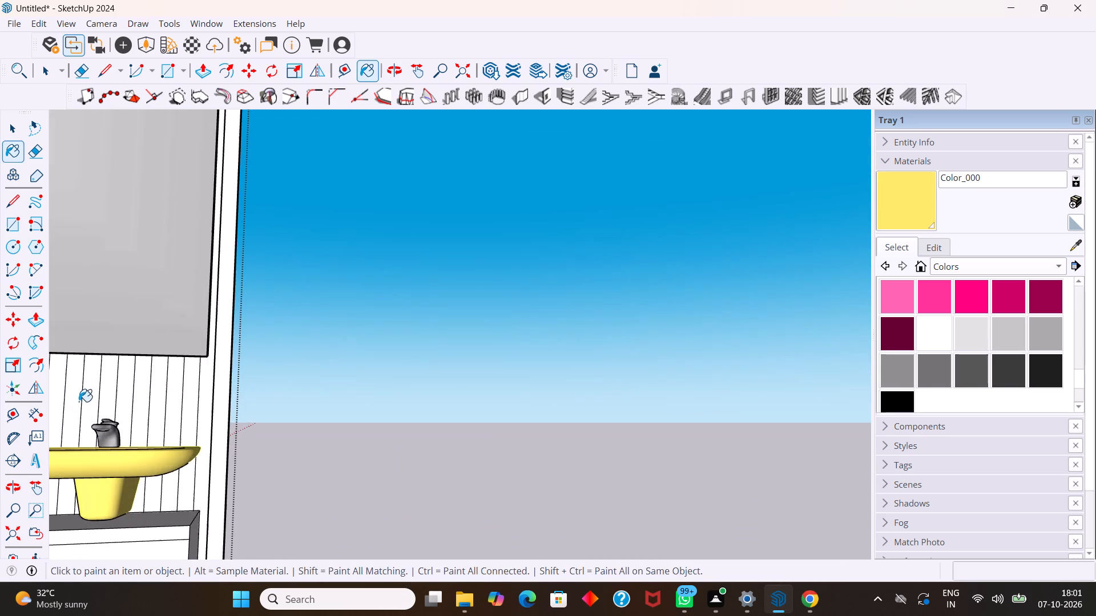
middle_click_drag(88, 402, 125, 285)
scroll(124, 285, "up", 1)
scroll(107, 350, "up", 10)
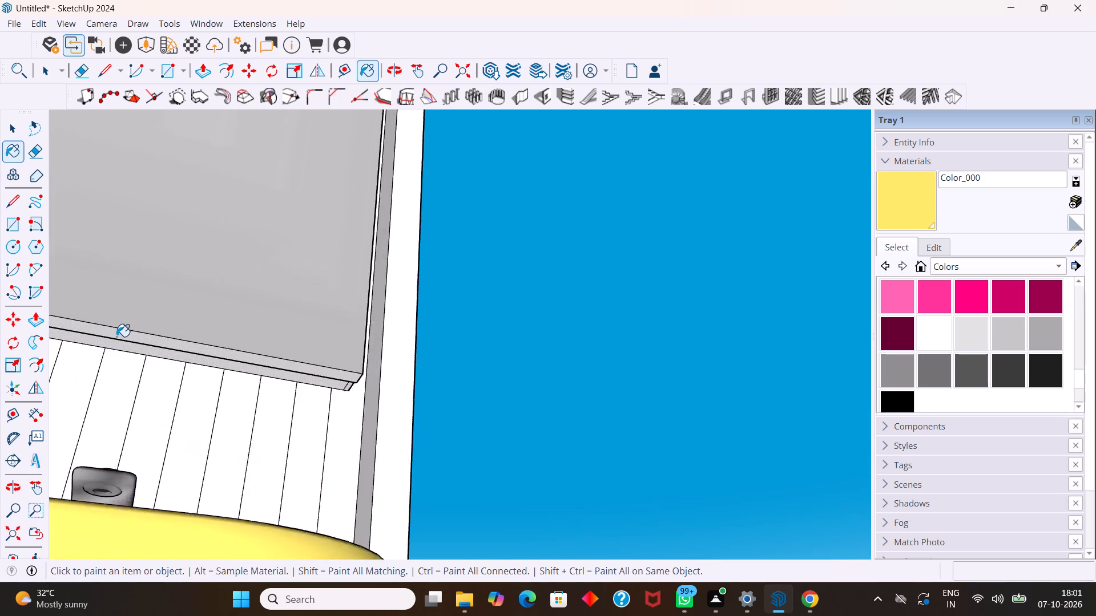
scroll(116, 337, "up", 6)
middle_click_drag(147, 349, 222, 289)
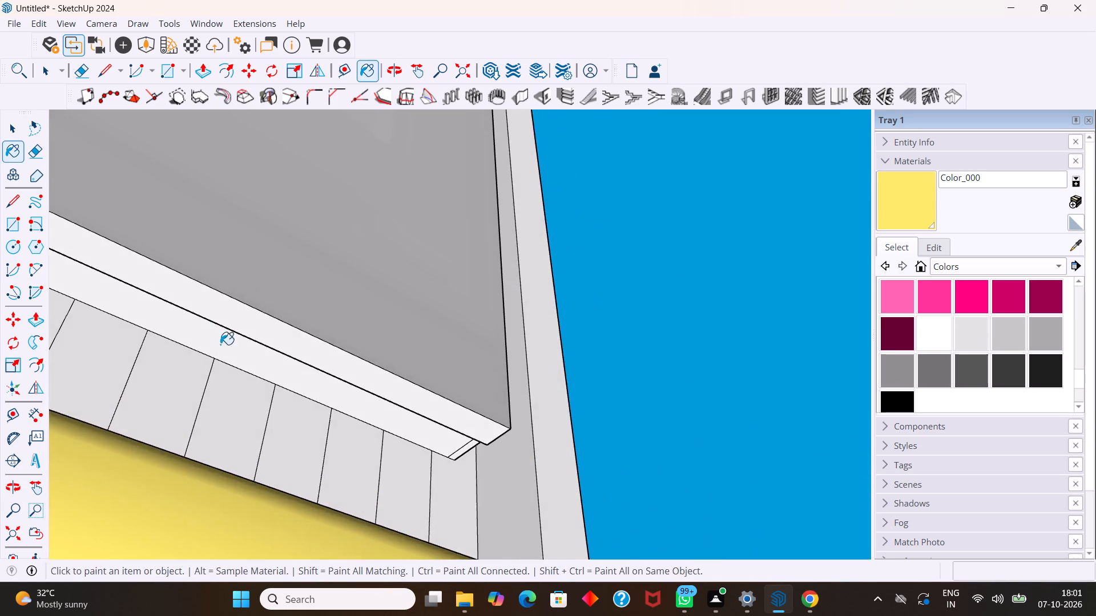
scroll(221, 360, "up", 3)
middle_click_drag(224, 360, 481, 343)
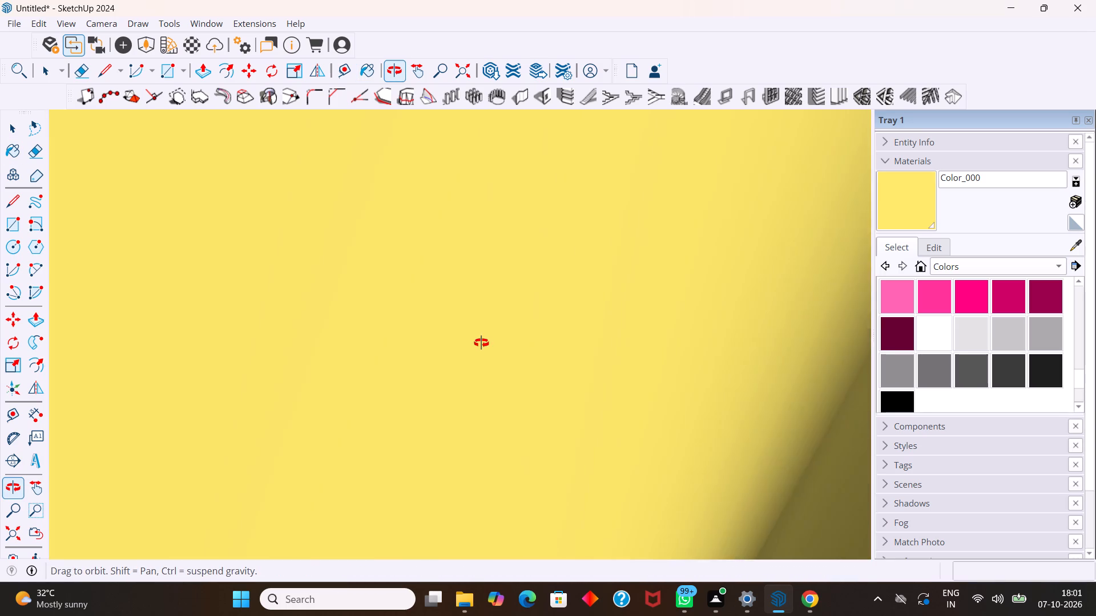
middle_click_drag(481, 343, 435, 329)
scroll(306, 326, "up", 3)
middle_click_drag(300, 323, 352, 336)
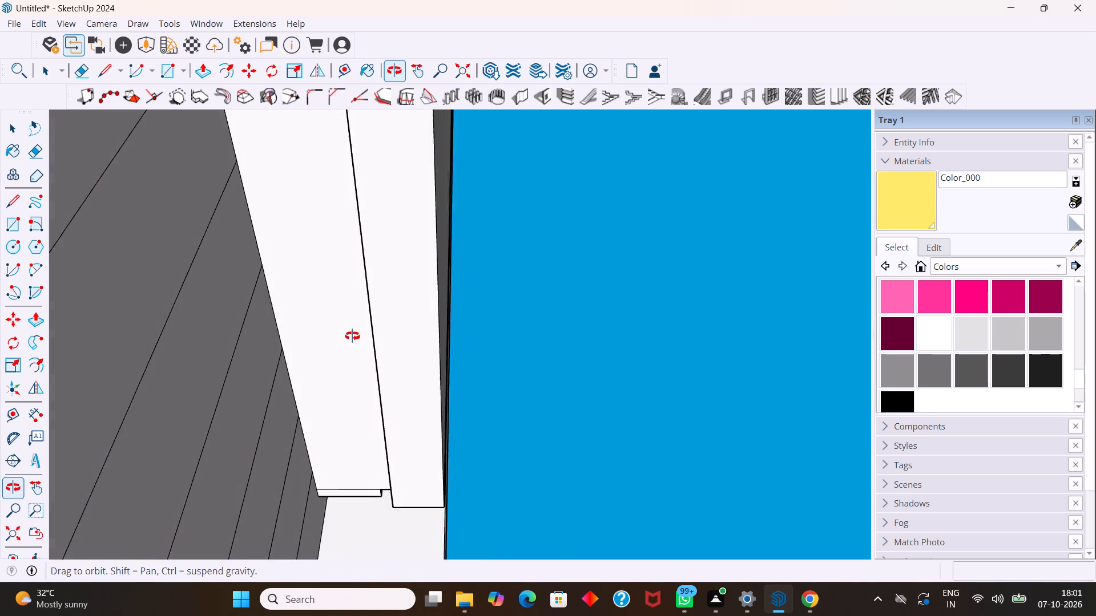
middle_click_drag(352, 336, 405, 337)
scroll(363, 331, "up", 4)
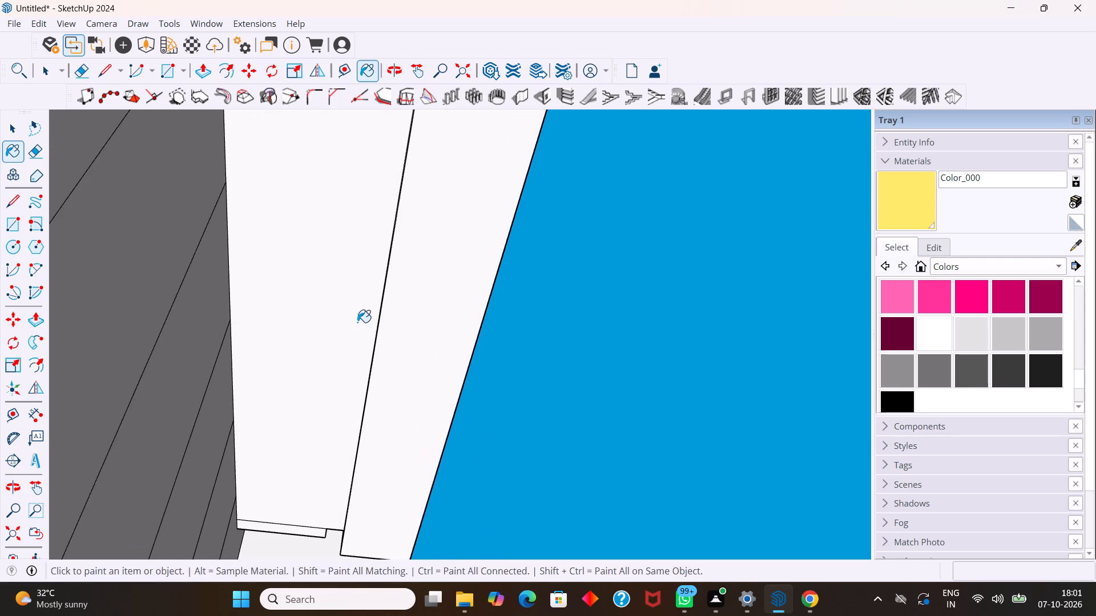
middle_click_drag(357, 322, 373, 393)
scroll(344, 363, "up", 3)
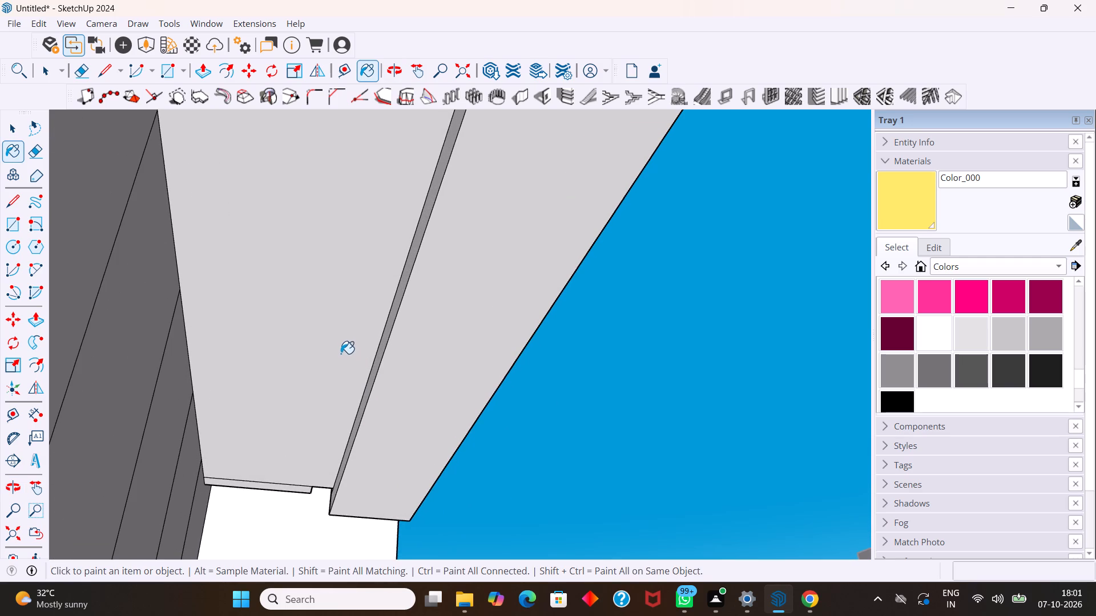
left_click(341, 351)
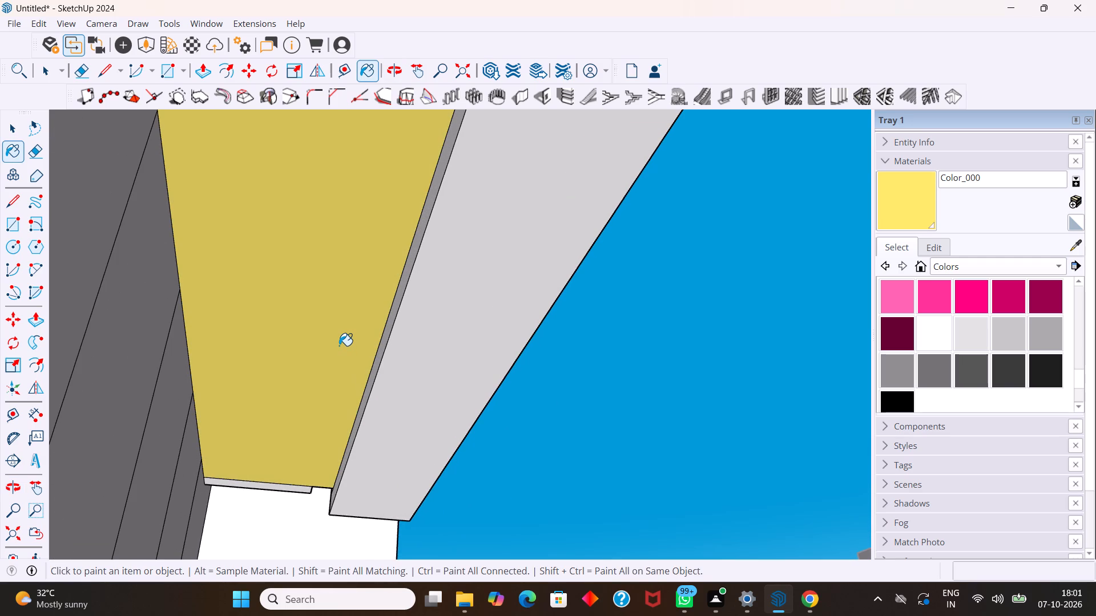
key("space")
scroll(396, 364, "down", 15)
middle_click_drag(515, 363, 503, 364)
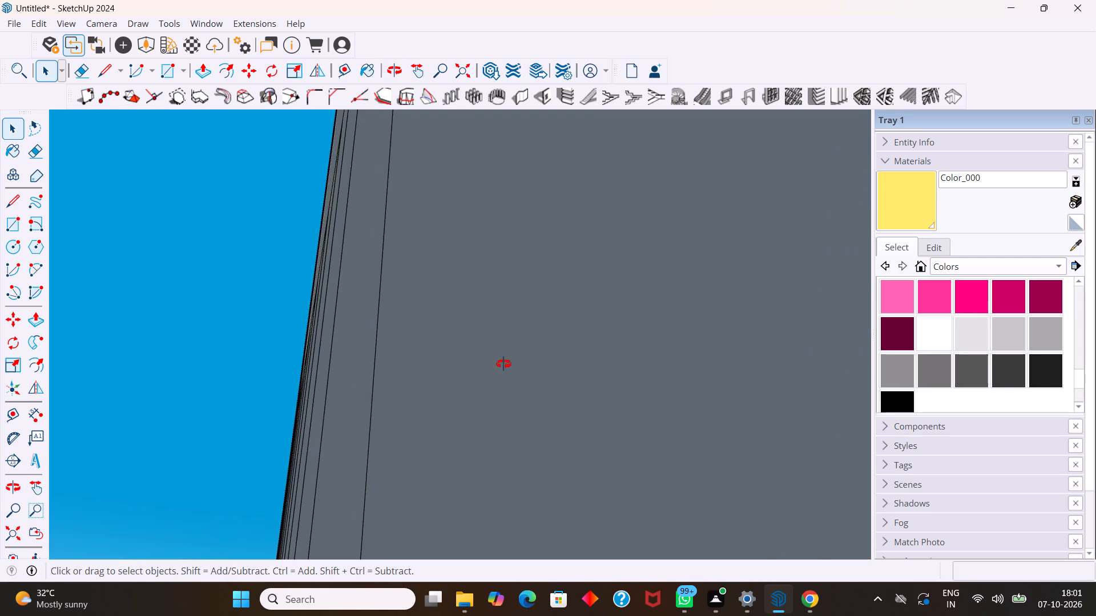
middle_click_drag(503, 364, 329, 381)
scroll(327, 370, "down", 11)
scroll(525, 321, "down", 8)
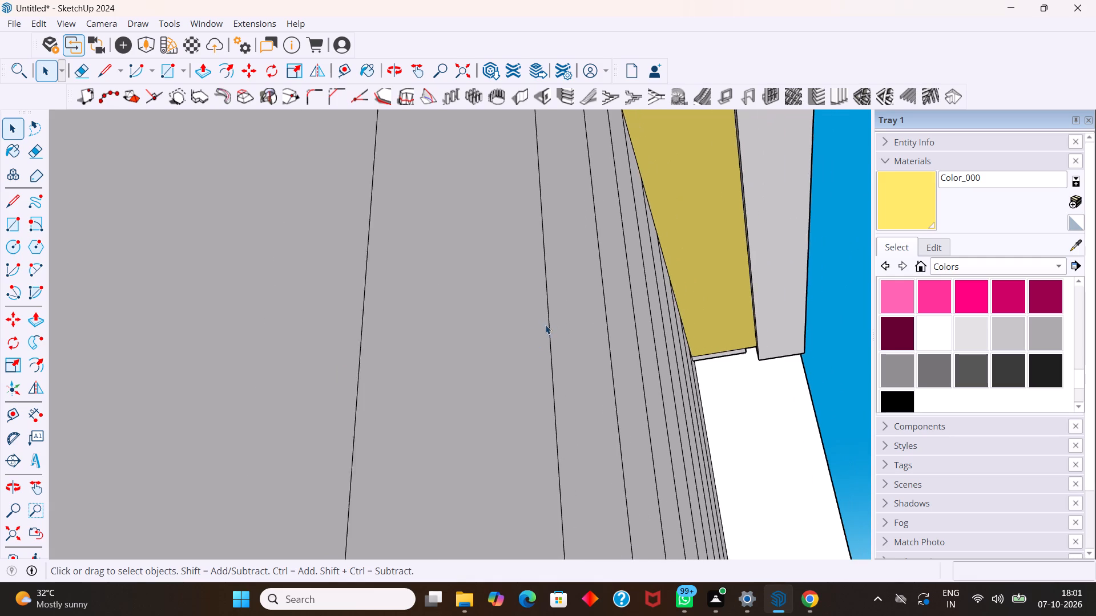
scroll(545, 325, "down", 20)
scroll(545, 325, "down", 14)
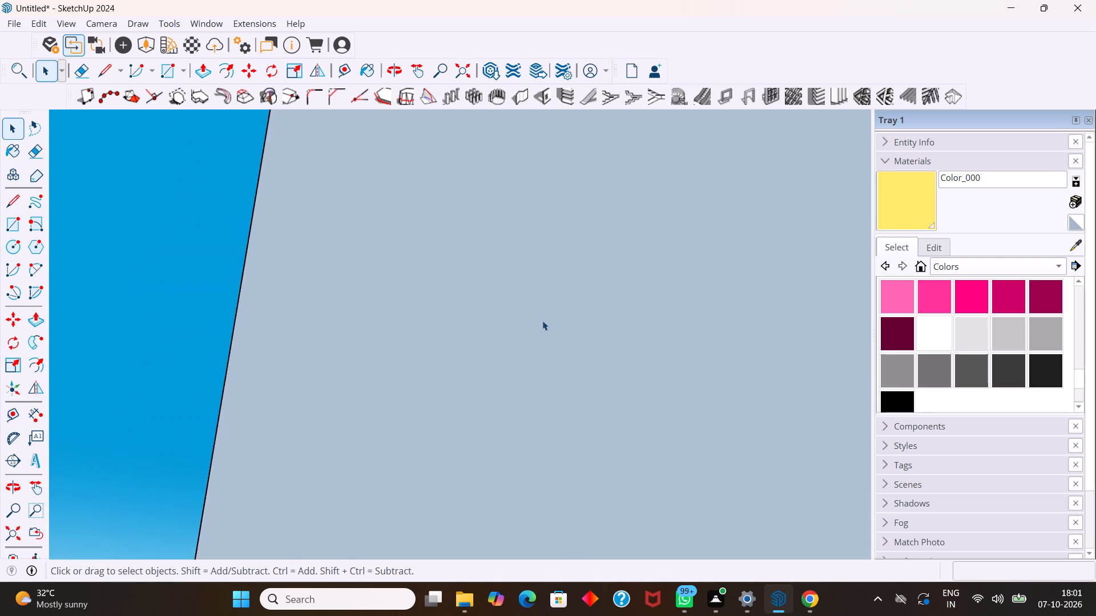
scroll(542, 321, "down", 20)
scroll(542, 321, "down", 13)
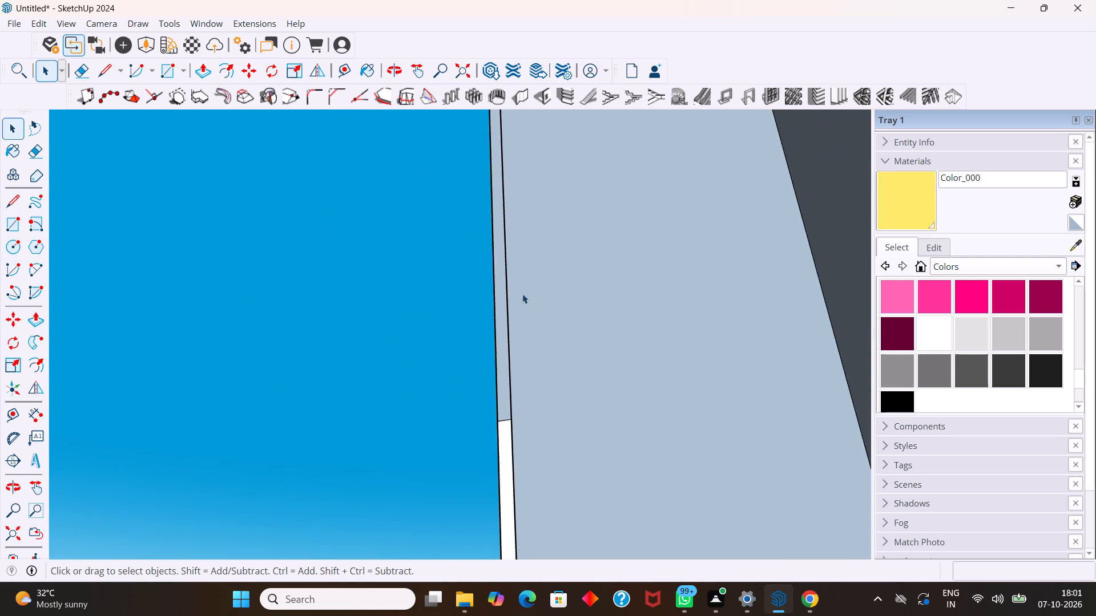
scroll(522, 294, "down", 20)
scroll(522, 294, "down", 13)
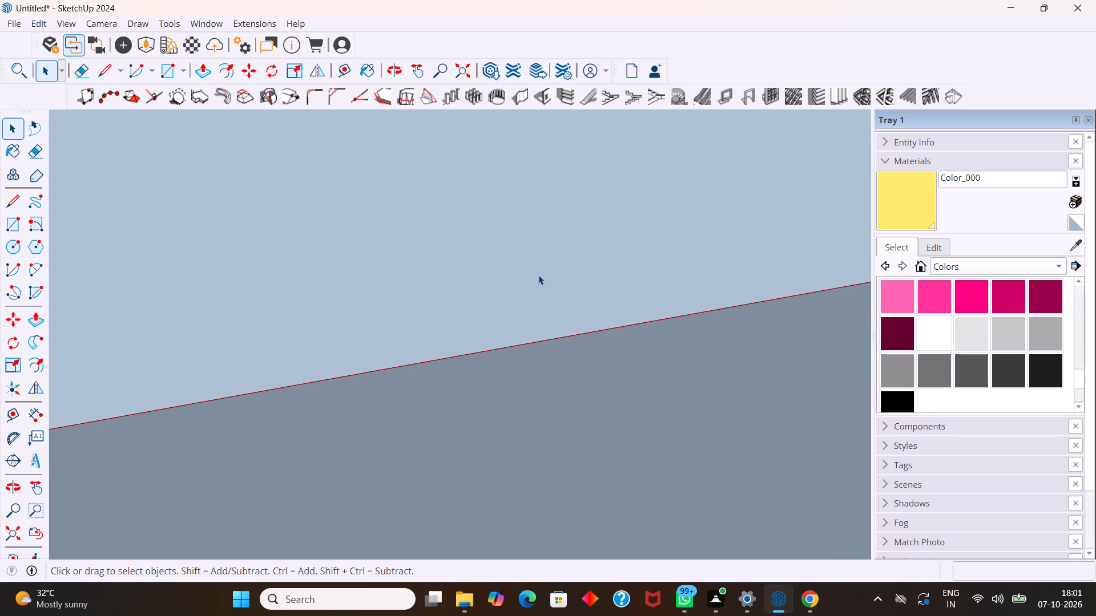
Delete the yellow washbasin from the vanity counter below the mirror.
scroll(538, 275, "down", 20)
scroll(538, 275, "down", 13)
middle_click(539, 284)
middle_click(539, 284)
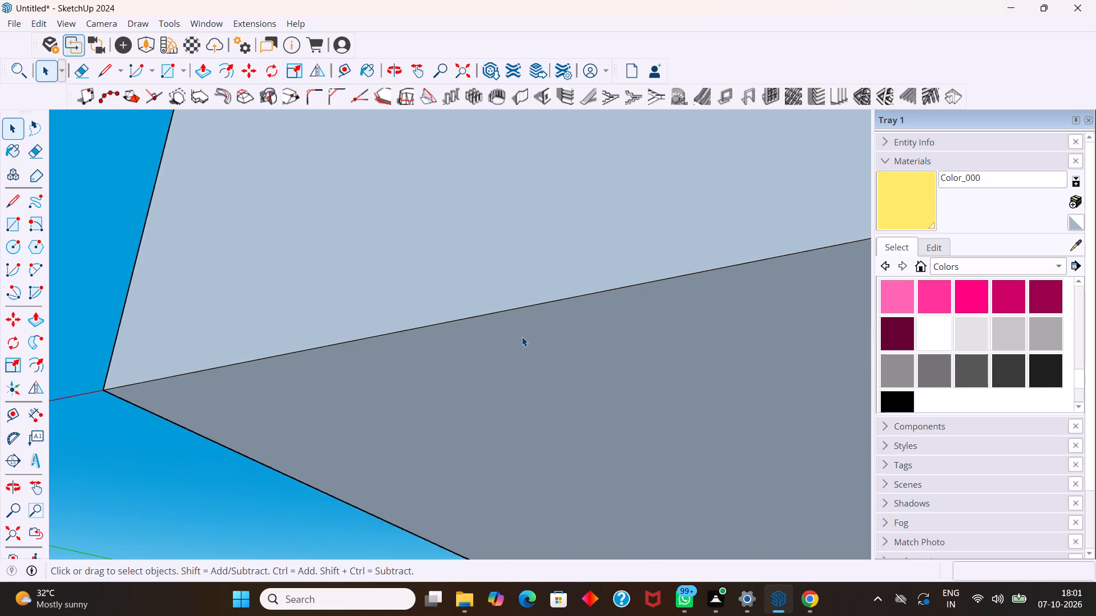
scroll(522, 337, "down", 20)
scroll(522, 337, "down", 5)
middle_click_drag(487, 360, 422, 388)
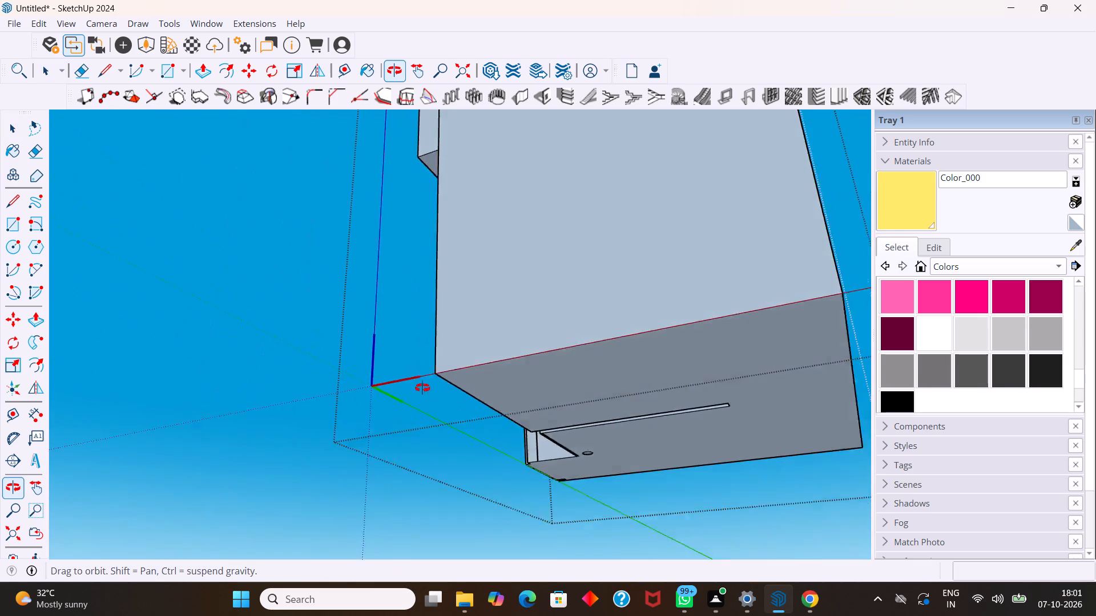
middle_click_drag(422, 388, 205, 452)
scroll(218, 441, "down", 6)
middle_click_drag(494, 360, 394, 378)
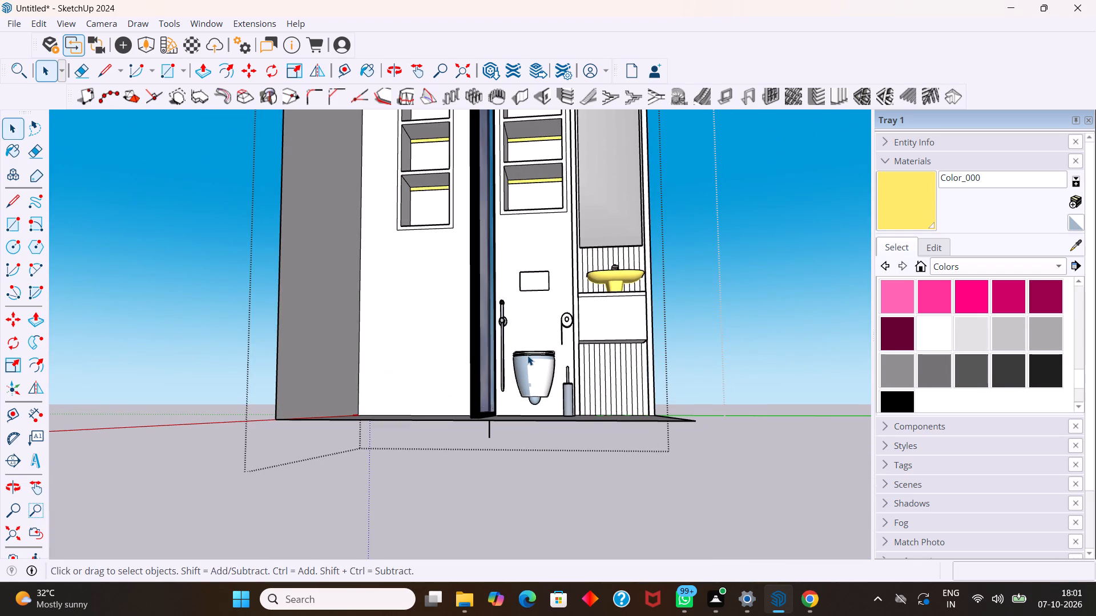
left_click(611, 269)
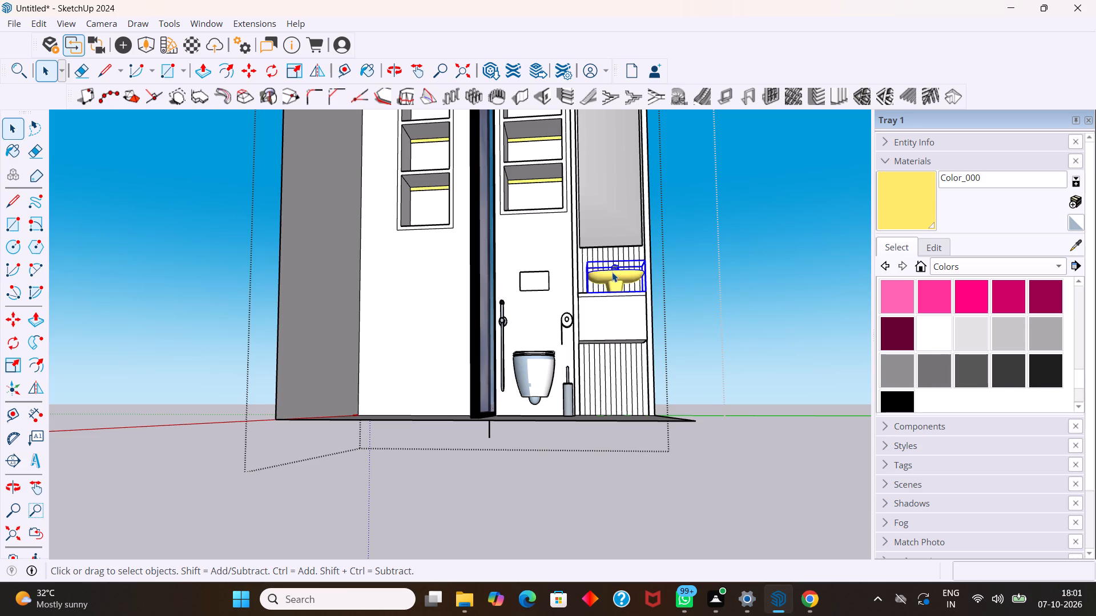
key("Delete")
Push/pull the narrow horizontal face above the vertical slats out 1", using the slat panel's back surface as reference.
scroll(606, 275, "down", 8)
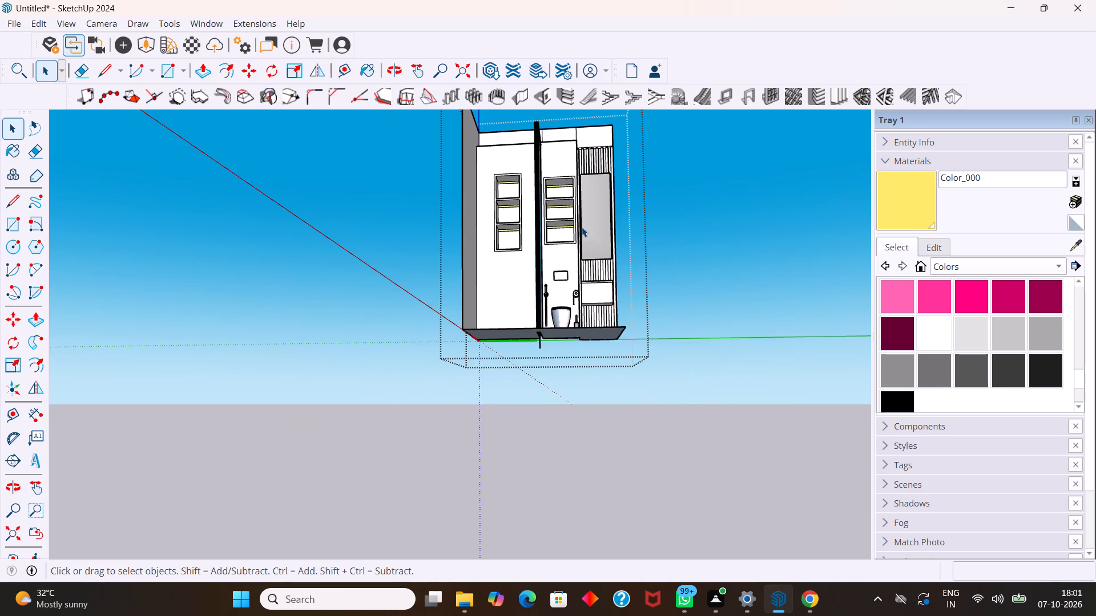
scroll(582, 227, "up", 3)
scroll(570, 164, "up", 5)
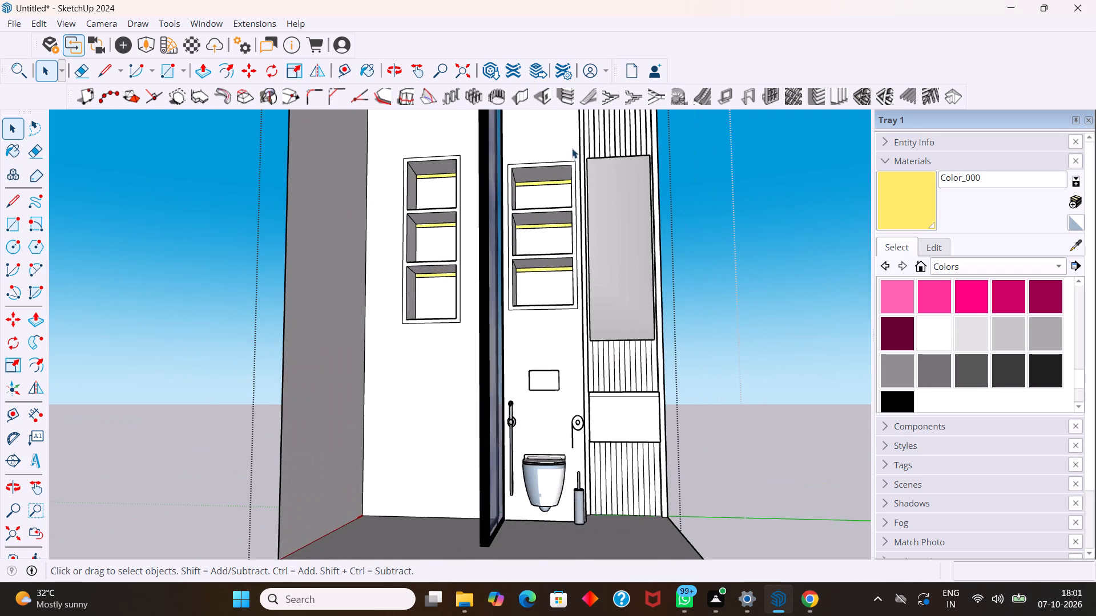
scroll(572, 148, "up", 1)
middle_click_drag(576, 154, 562, 213)
scroll(563, 201, "down", 8)
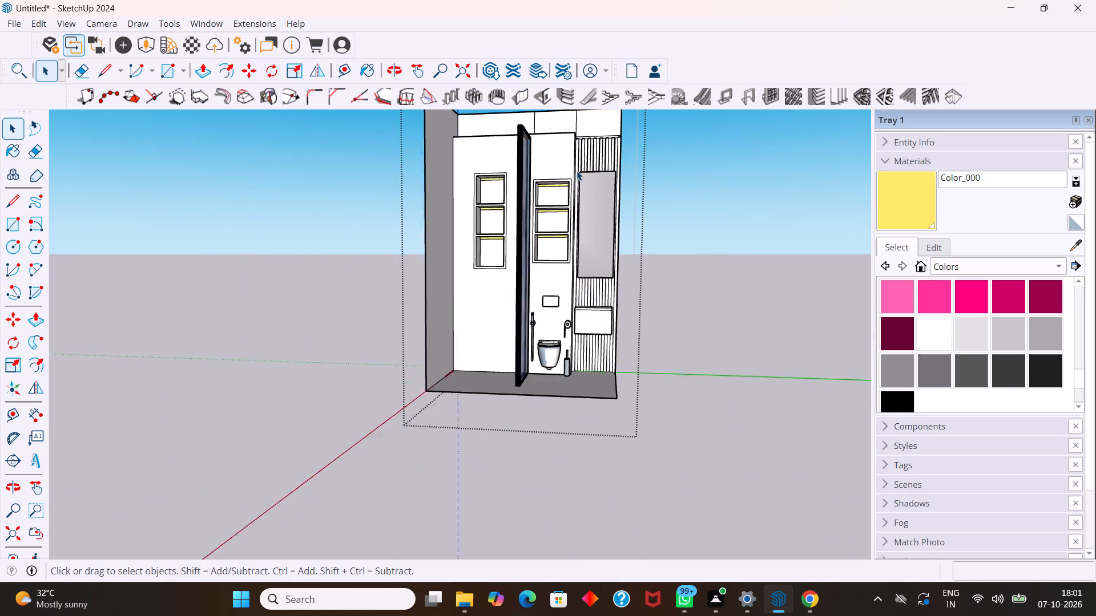
scroll(577, 171, "down", 3)
scroll(579, 141, "up", 4)
scroll(581, 136, "up", 18)
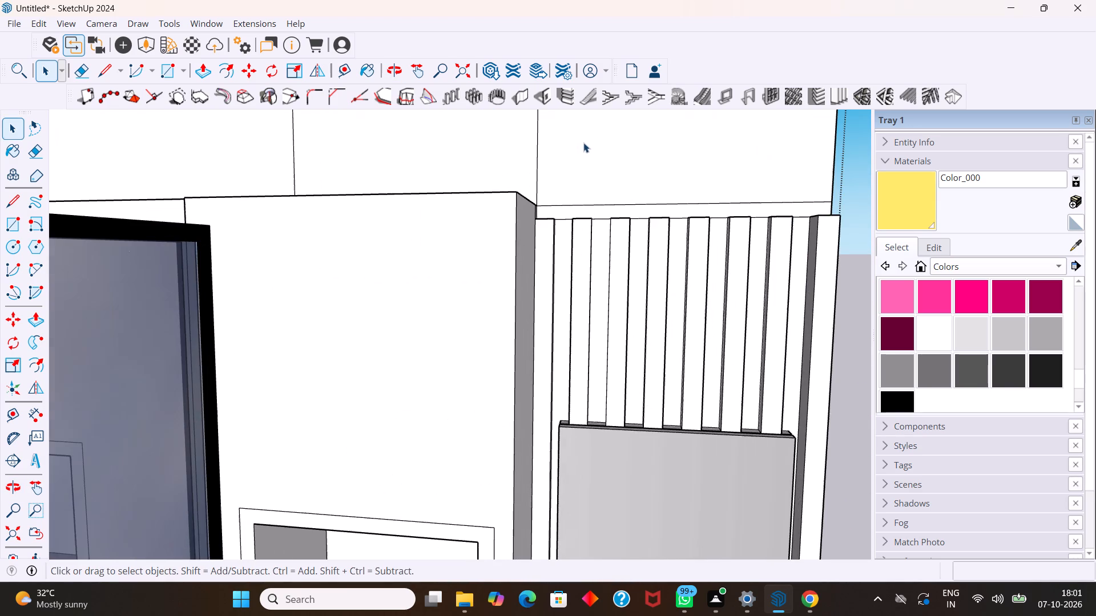
key("r")
scroll(562, 165, "up", 6)
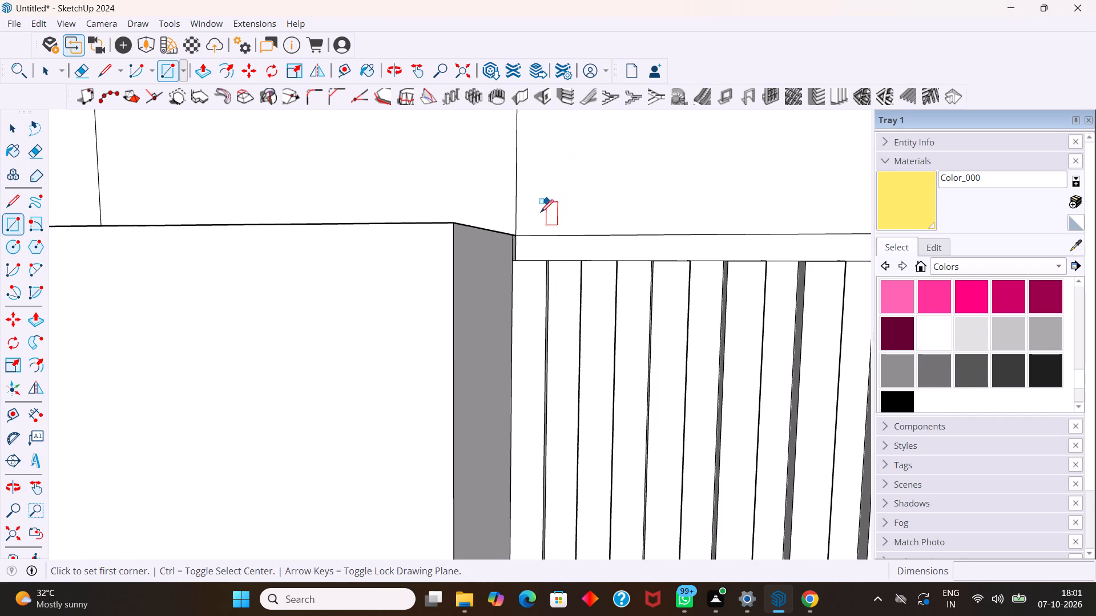
key("space")
left_click(548, 245)
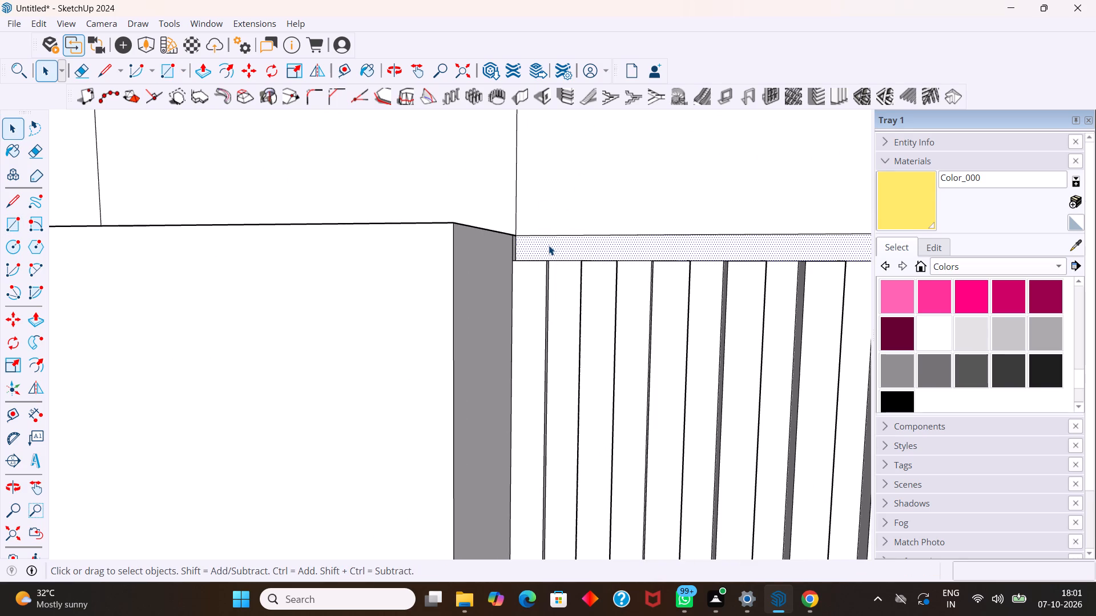
key("p")
left_click_drag(551, 244, 560, 242)
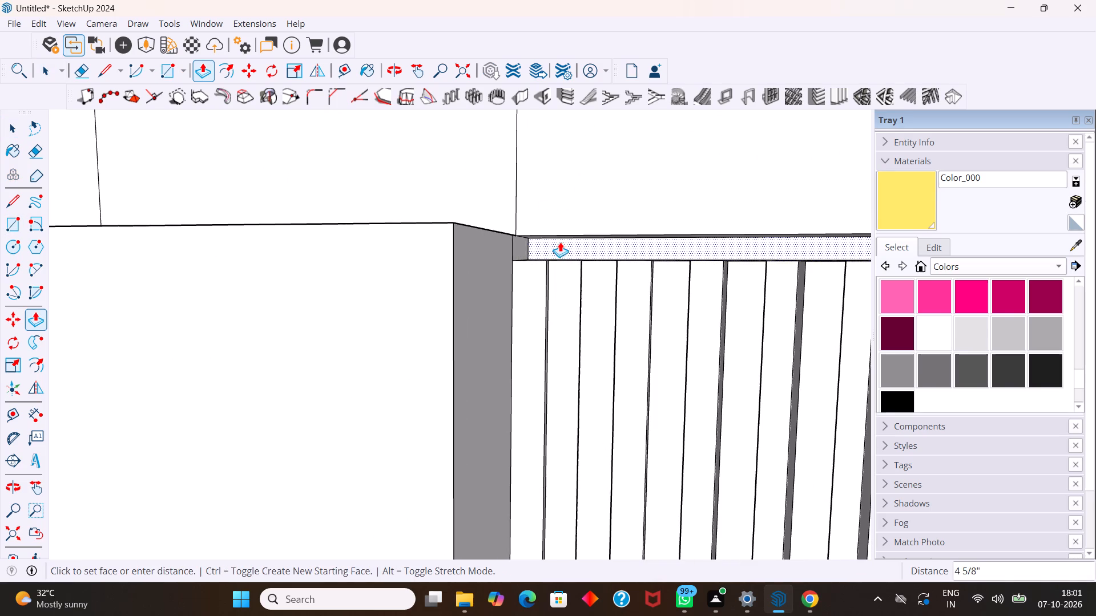
left_click_drag(560, 242, 526, 254)
middle_click_drag(537, 238, 493, 333)
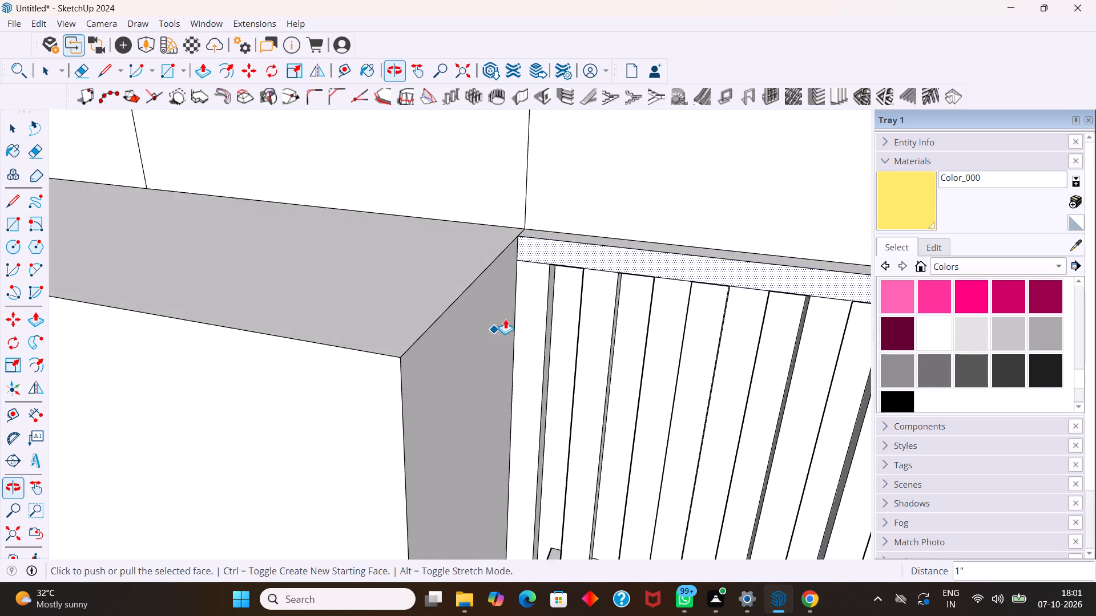
scroll(544, 285, "up", 6)
key("space")
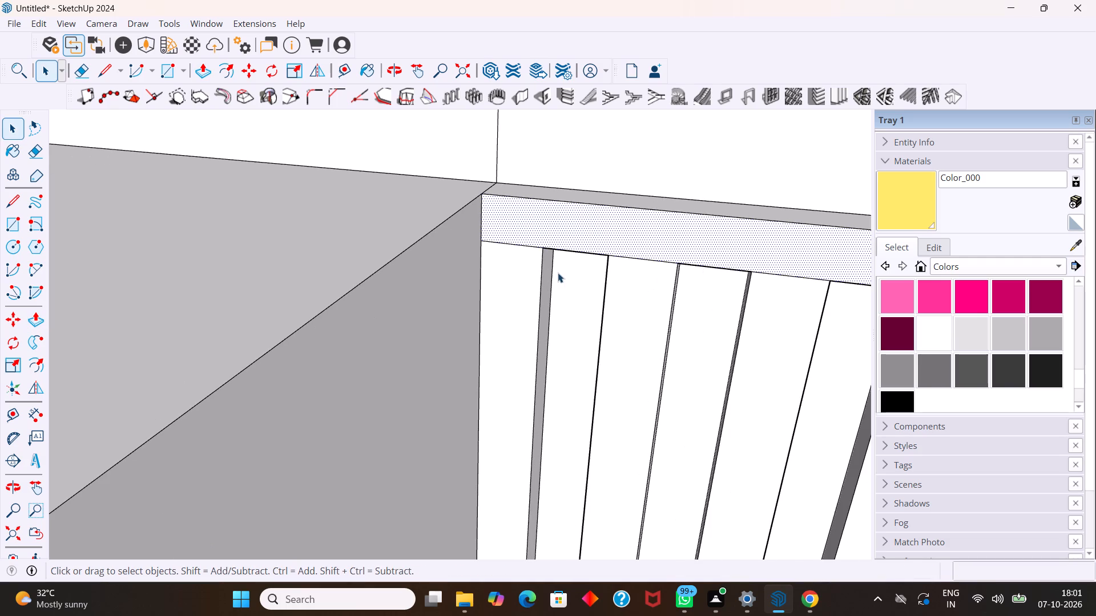
Copy the upper edge of the strip above the slats down to just above the strip's lower edge.
left_click(558, 201)
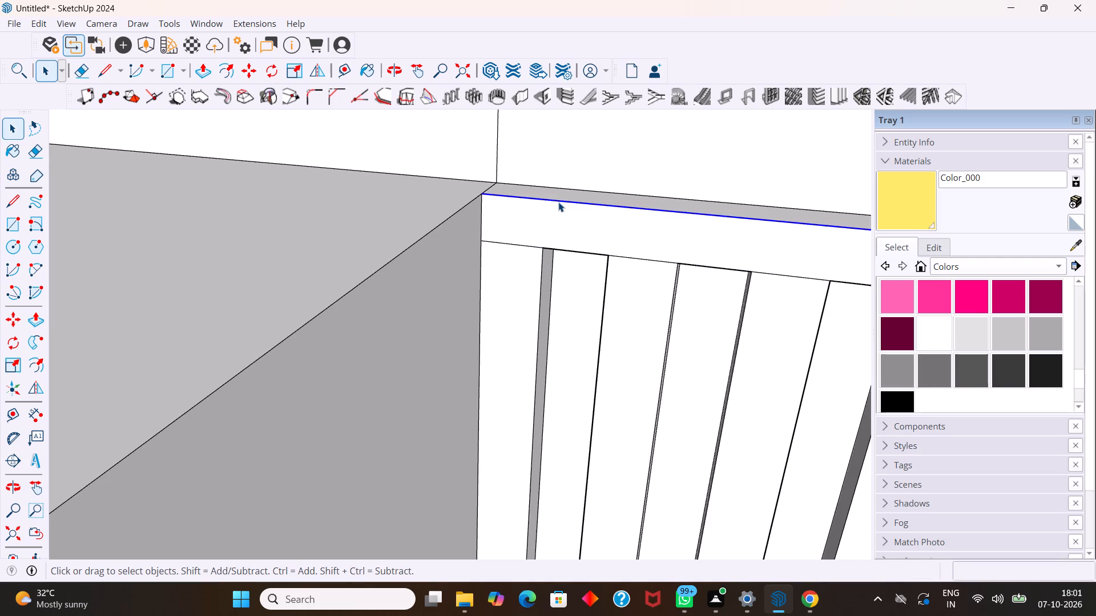
key("m")
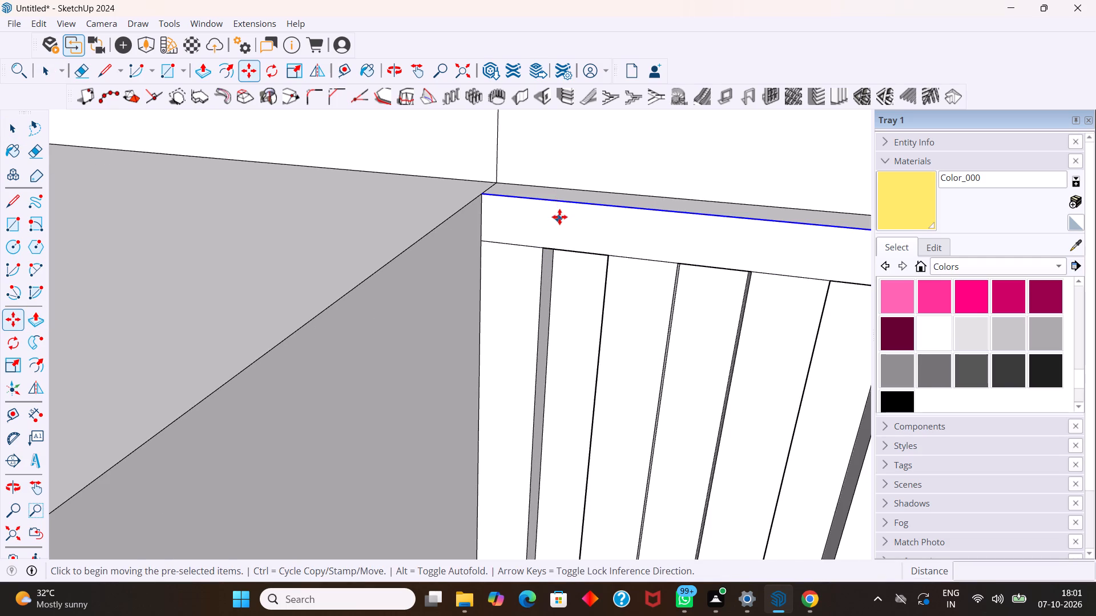
left_click_drag(561, 202, 561, 209)
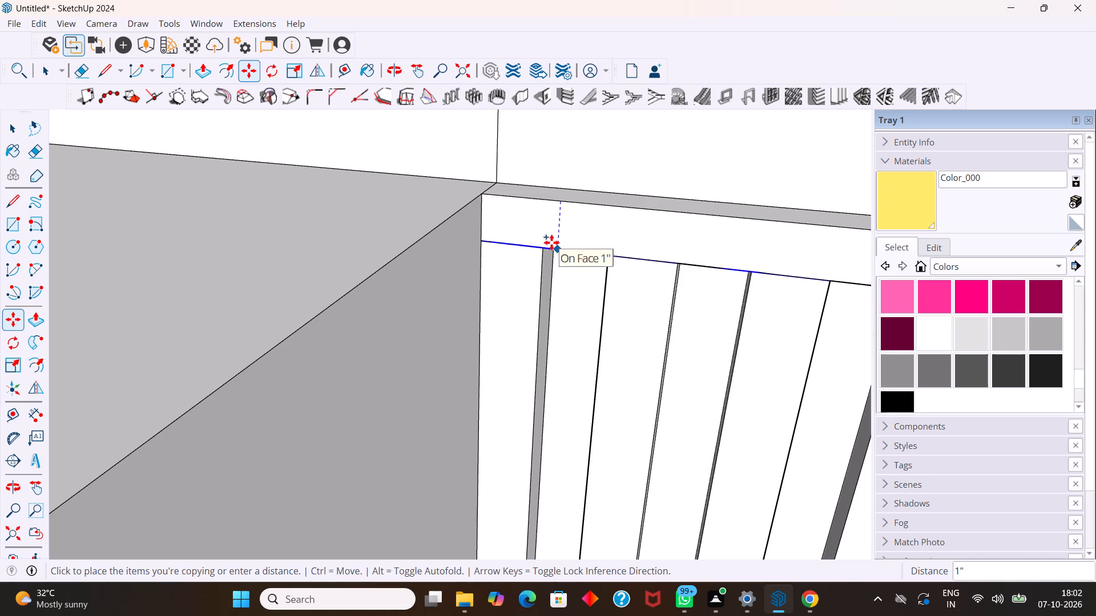
left_click(551, 240)
key("space")
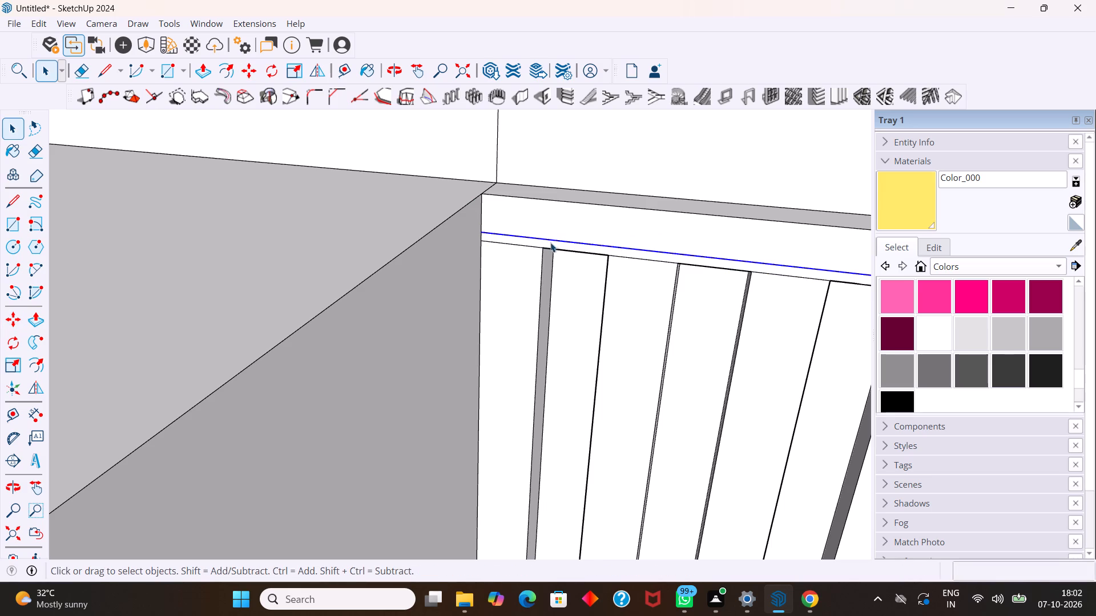
Extrude the larger upper part of the divided strip above the slats outward by 0.2".
scroll(543, 241, "up", 2)
left_click(549, 225)
key("p")
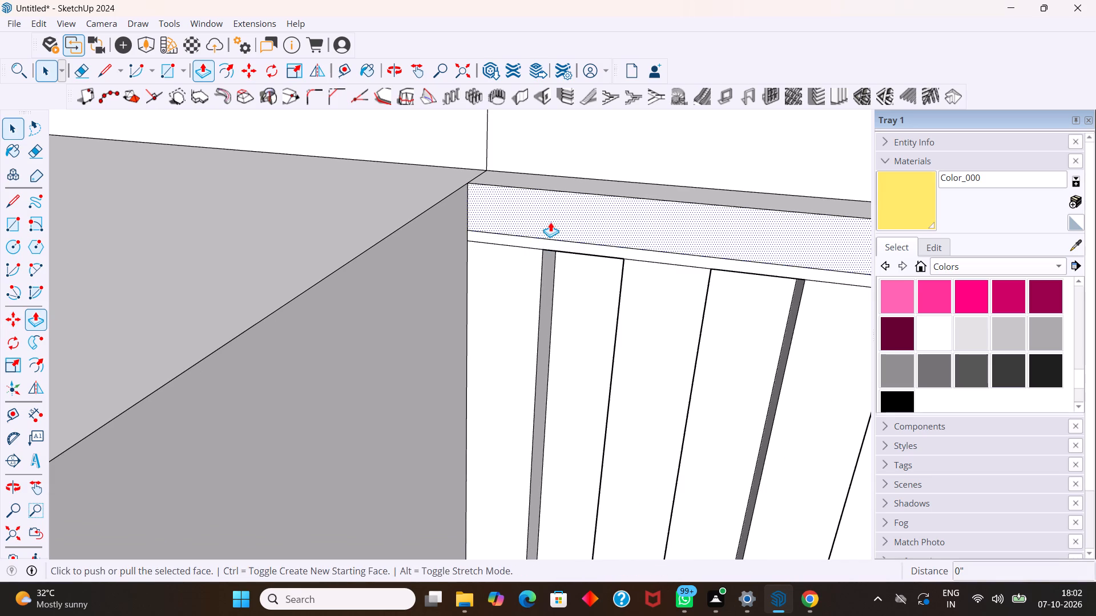
left_click_drag(555, 217, 525, 237)
type("0.2")
left_click_drag(525, 237, 525, 237)
key("Return")
Erase the leftover edge segments between the slat tops, just below the projecting strip.
middle_click_drag(522, 236, 529, 213)
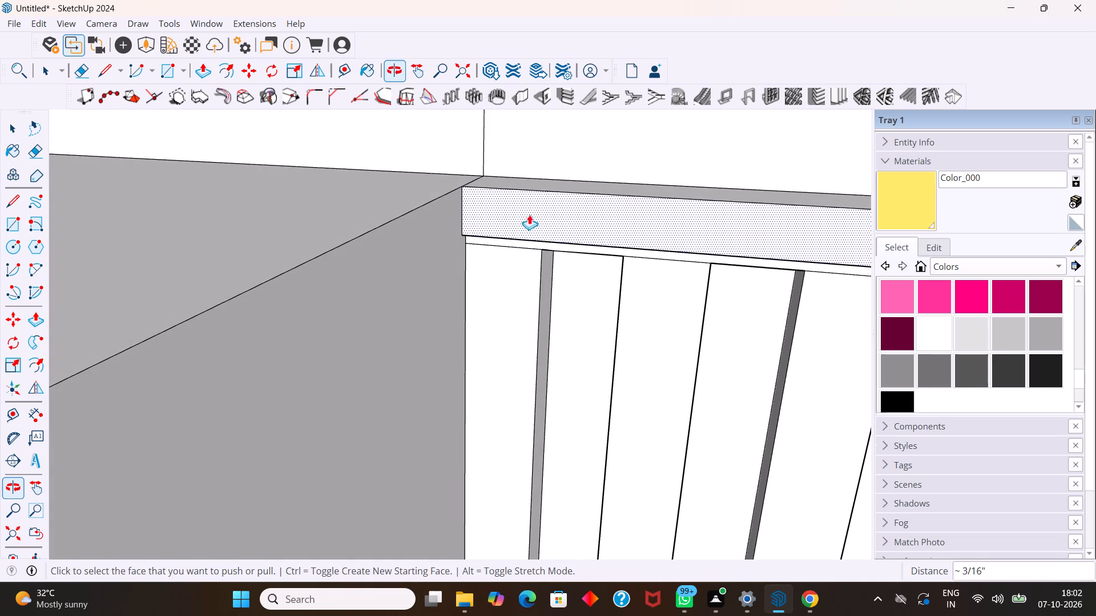
scroll(522, 230, "up", 5)
key("e")
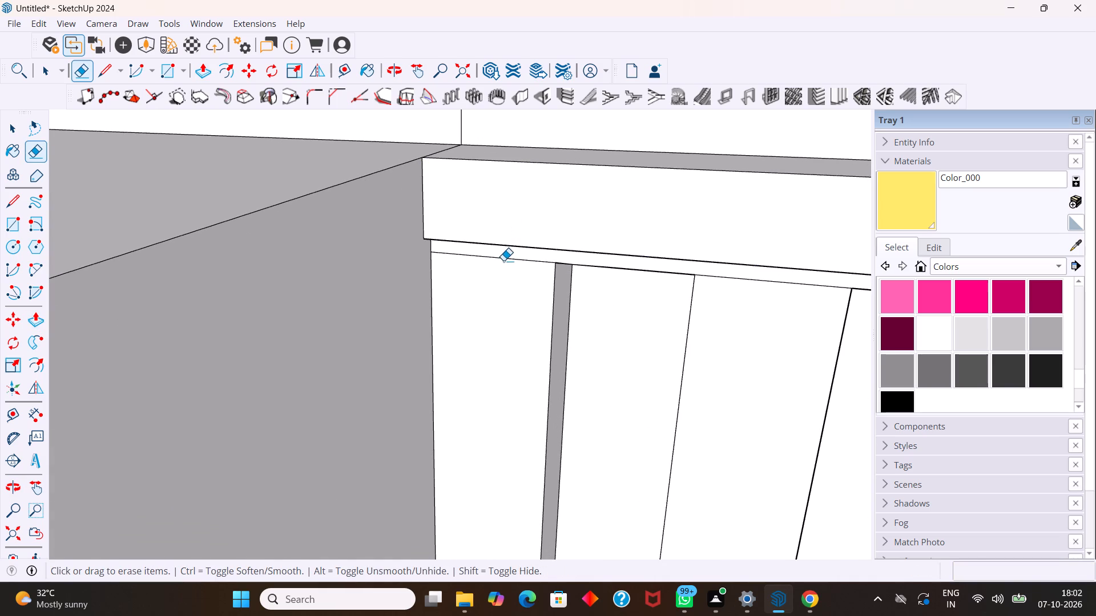
left_click(503, 260)
left_click(732, 278)
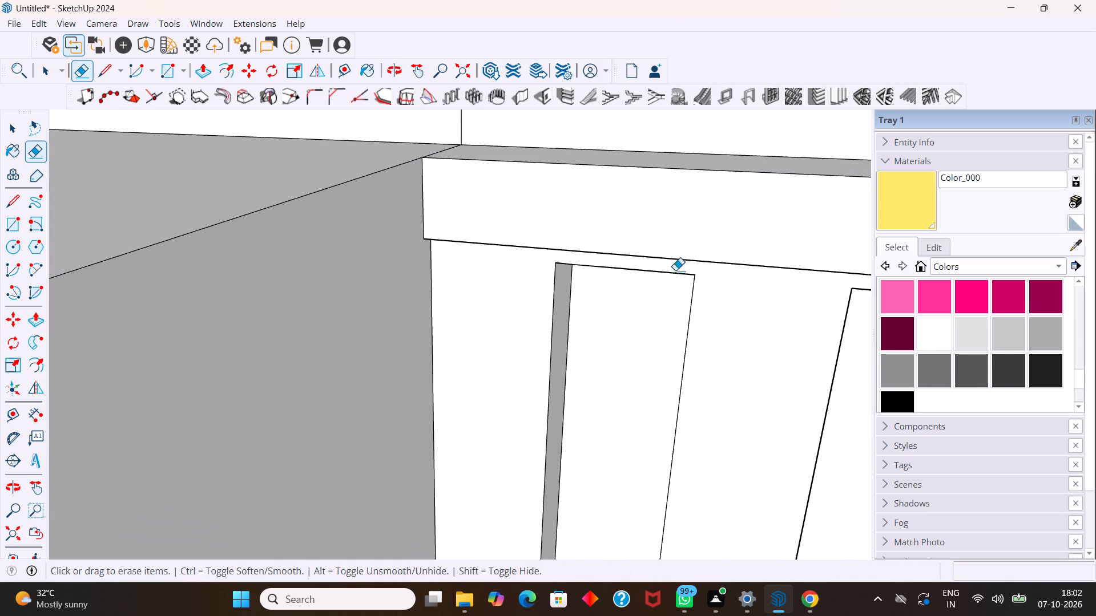
scroll(662, 270, "down", 9)
scroll(616, 269, "down", 9)
scroll(781, 295, "up", 5)
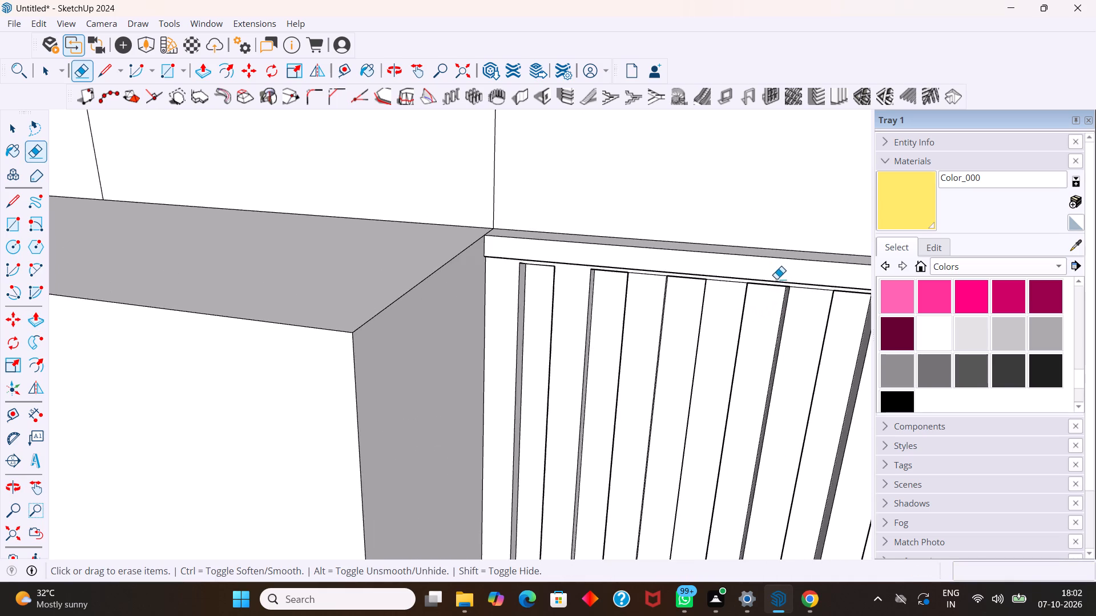
scroll(776, 279, "up", 12)
left_click(668, 289)
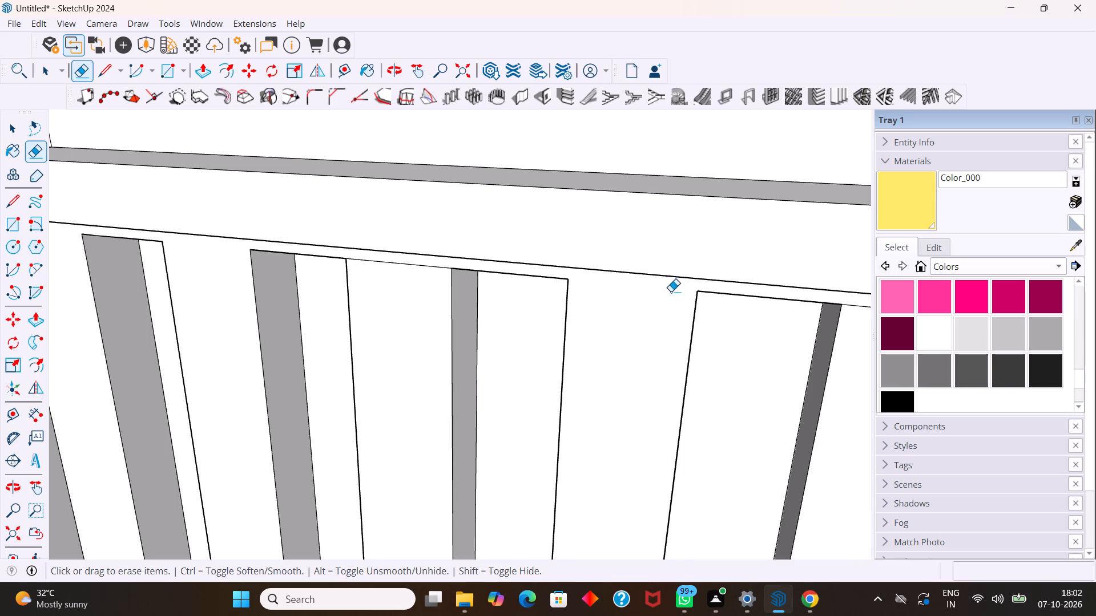
scroll(681, 306, "down", 13)
scroll(695, 326, "up", 8)
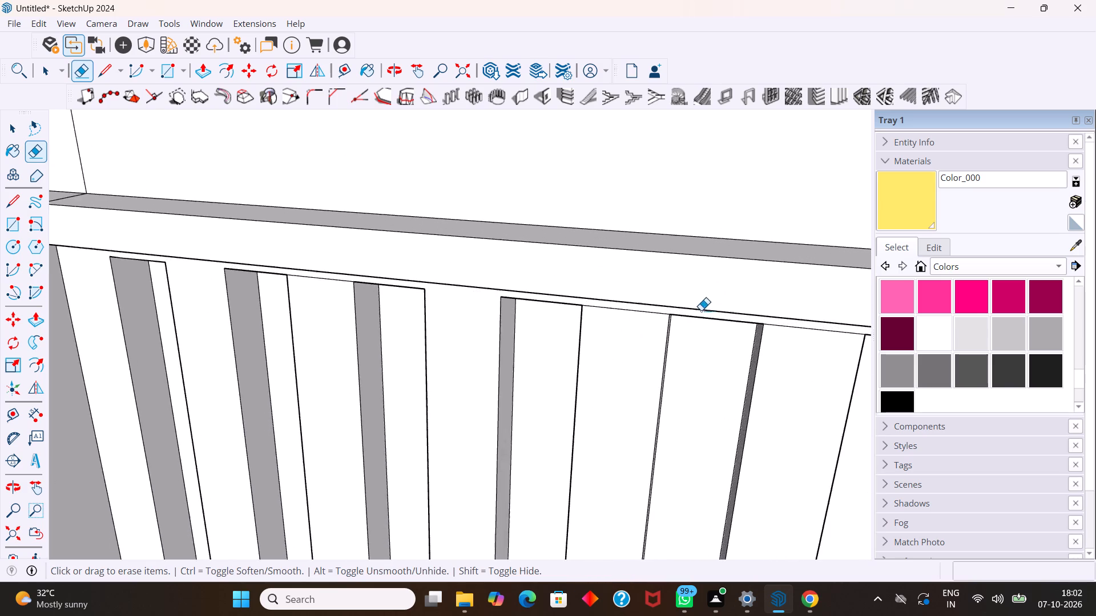
scroll(701, 310, "up", 5)
left_click(635, 307)
scroll(613, 315, "down", 11)
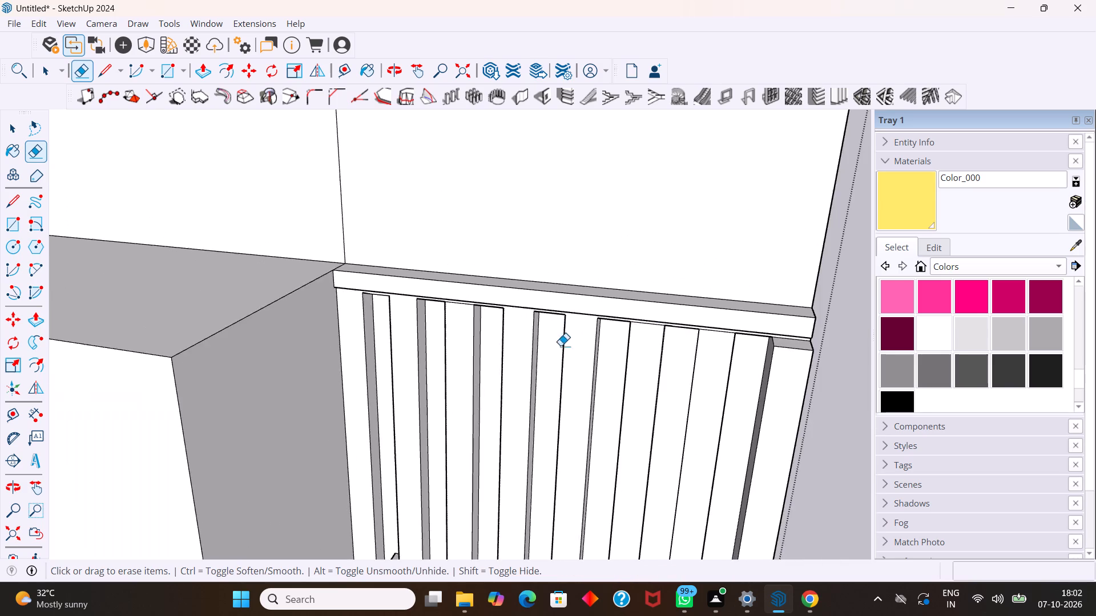
scroll(561, 346, "down", 4)
scroll(751, 346, "up", 12)
scroll(637, 331, "up", 1)
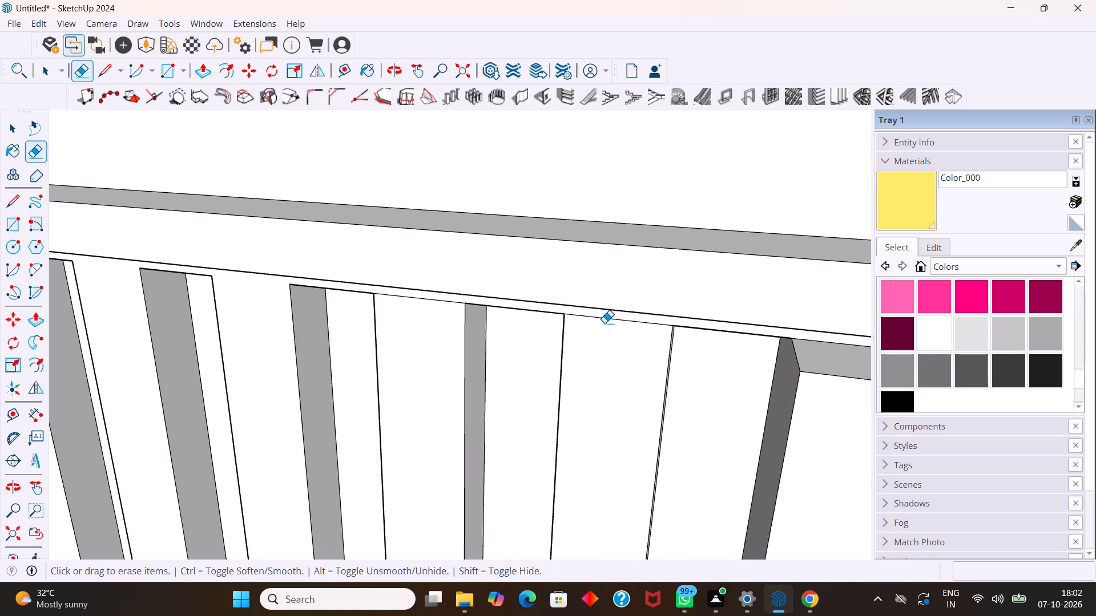
left_click(603, 318)
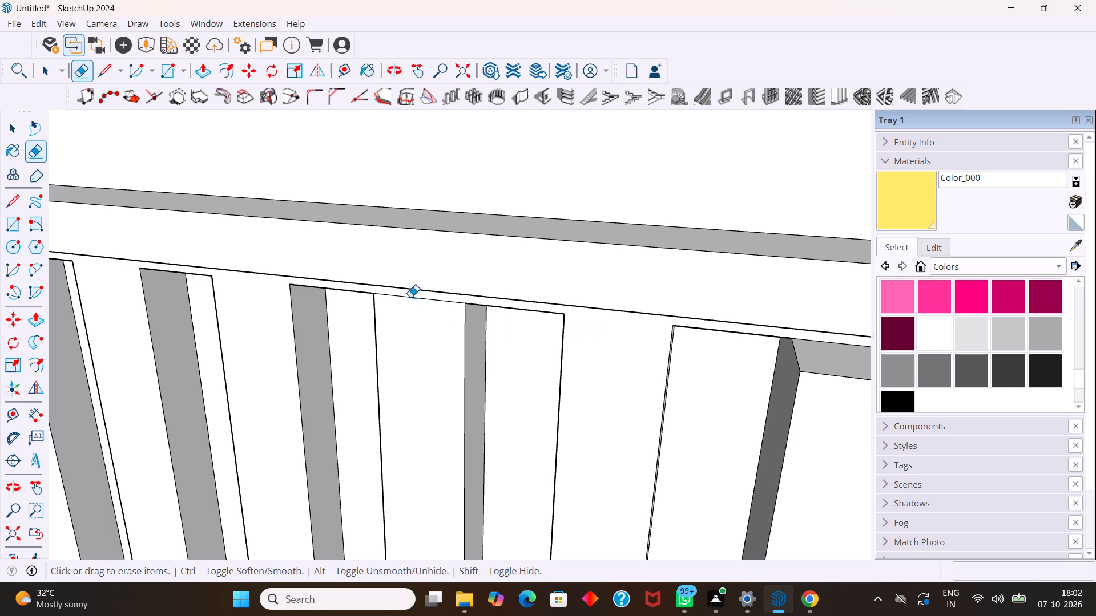
left_click(410, 299)
key("space")
Paint the front face of the projecting strip above the slats with Color_000.
scroll(624, 326, "up", 1)
middle_click_drag(624, 322, 715, 338)
middle_click_drag(698, 331, 682, 323)
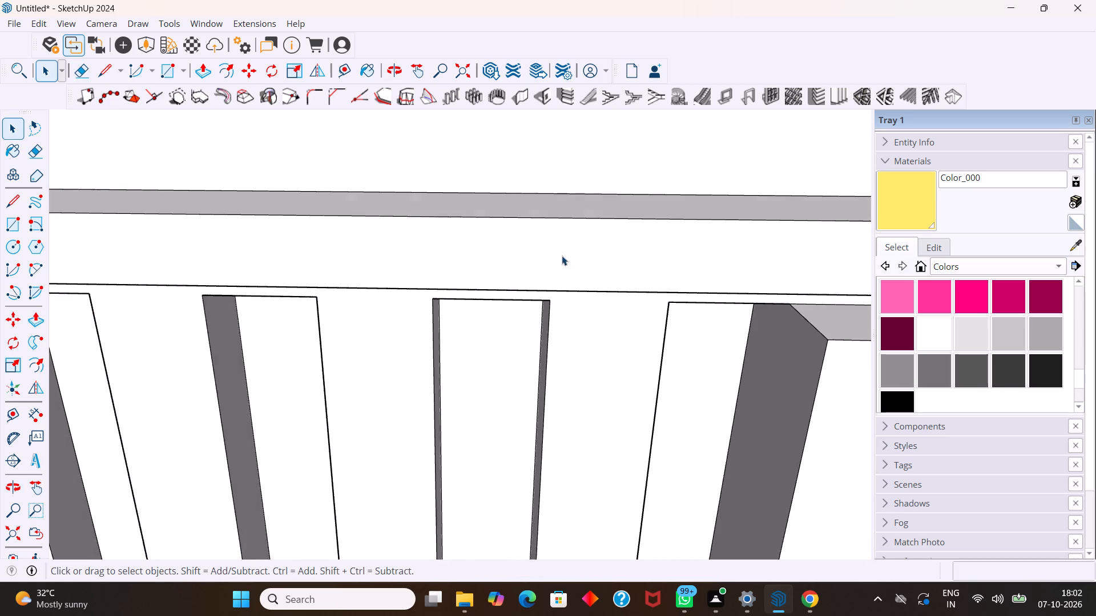
scroll(561, 253, "down", 4)
left_click(555, 244)
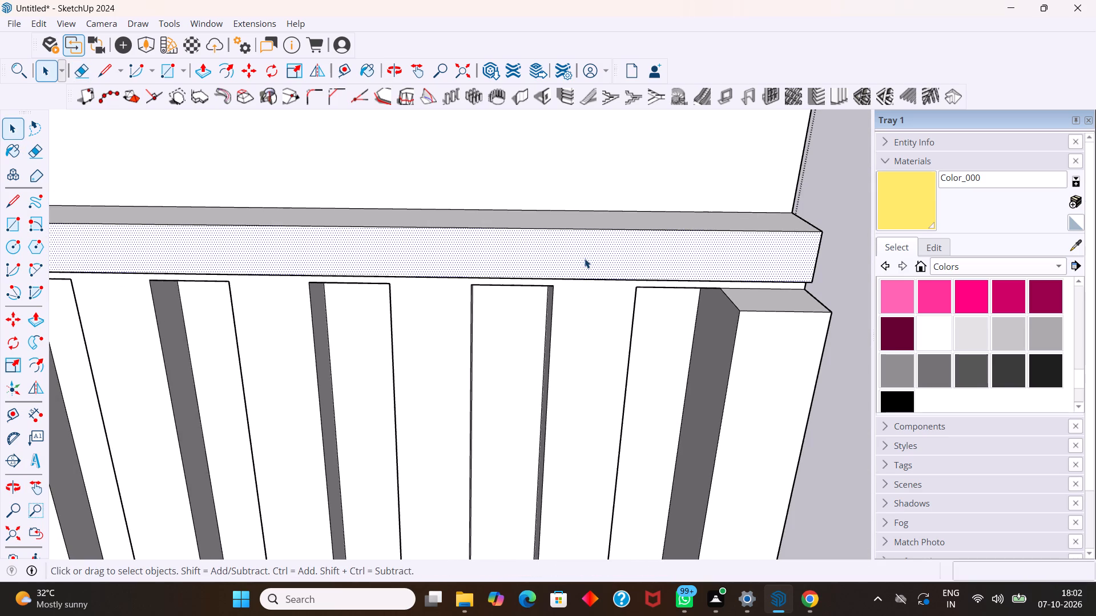
left_click(900, 210)
left_click(724, 260)
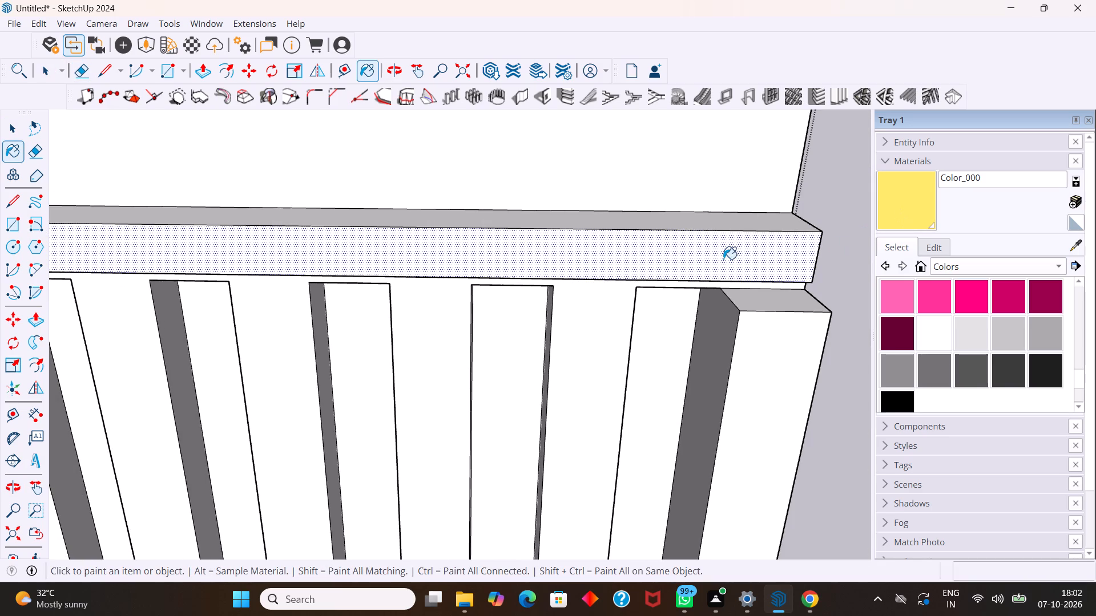
key("space")
Examine the slatted wall and vanity area from the front and from below.
scroll(699, 248, "down", 9)
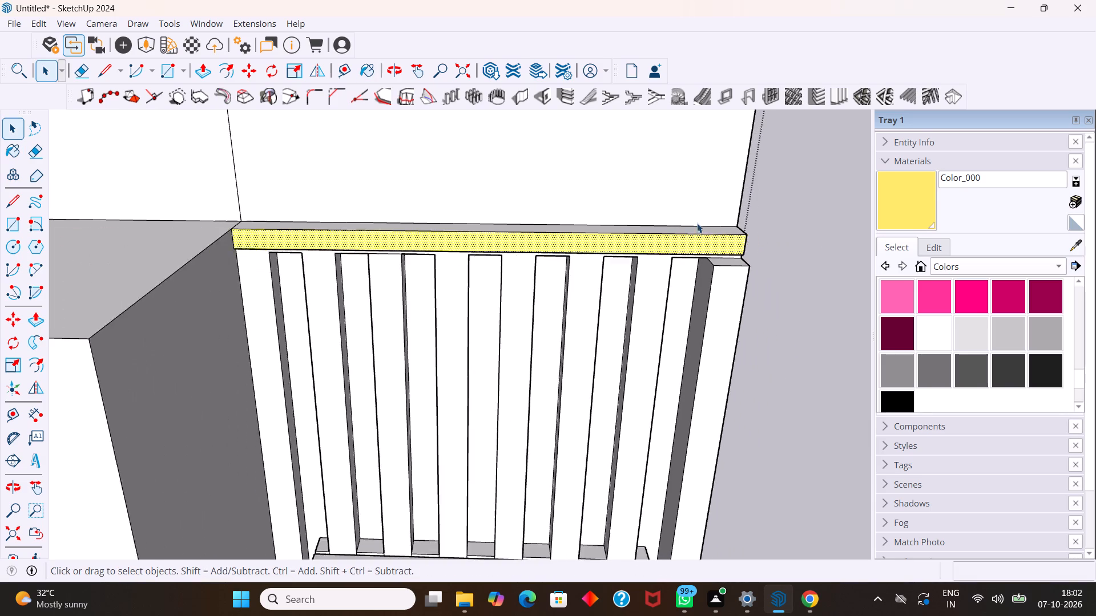
scroll(697, 223, "down", 20)
scroll(682, 246, "down", 5)
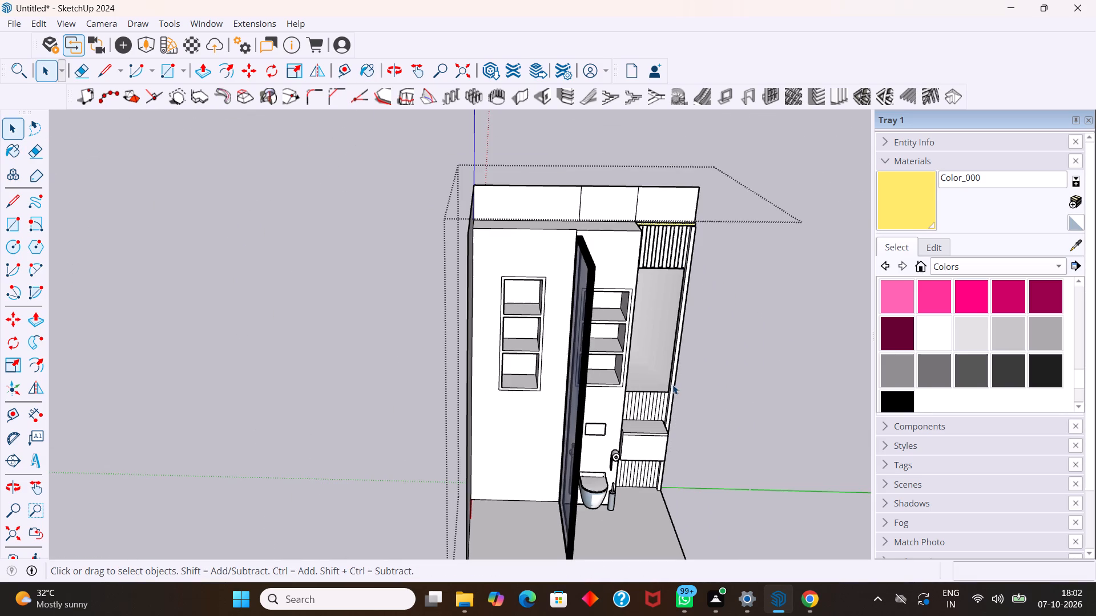
scroll(663, 489, "up", 3)
middle_click_drag(647, 477, 628, 441)
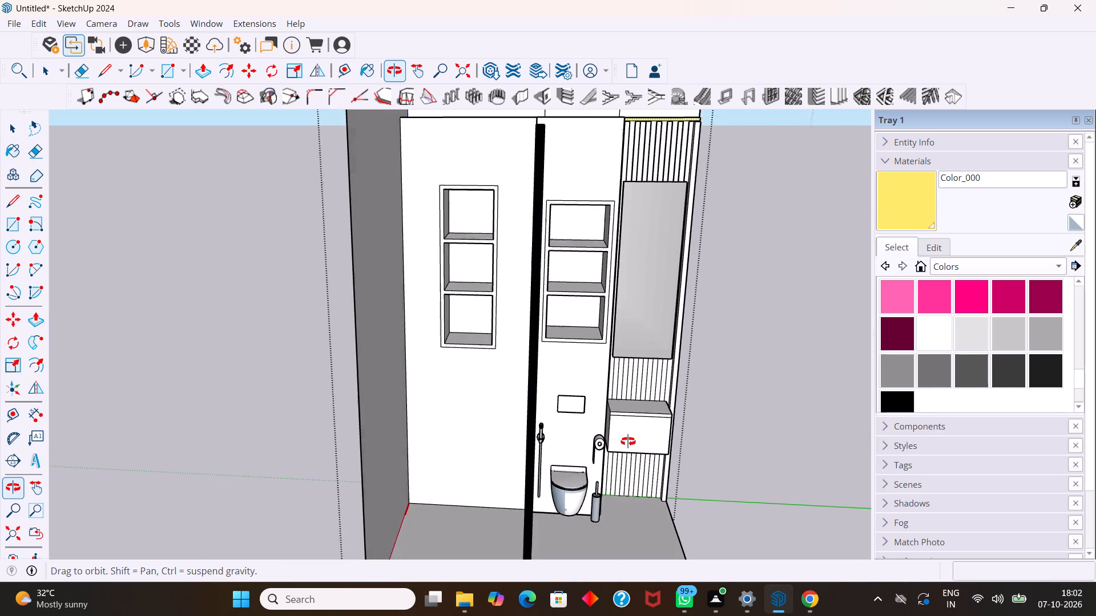
middle_click_drag(628, 441, 624, 432)
middle_click_drag(631, 469, 574, 293)
scroll(661, 403, "up", 1)
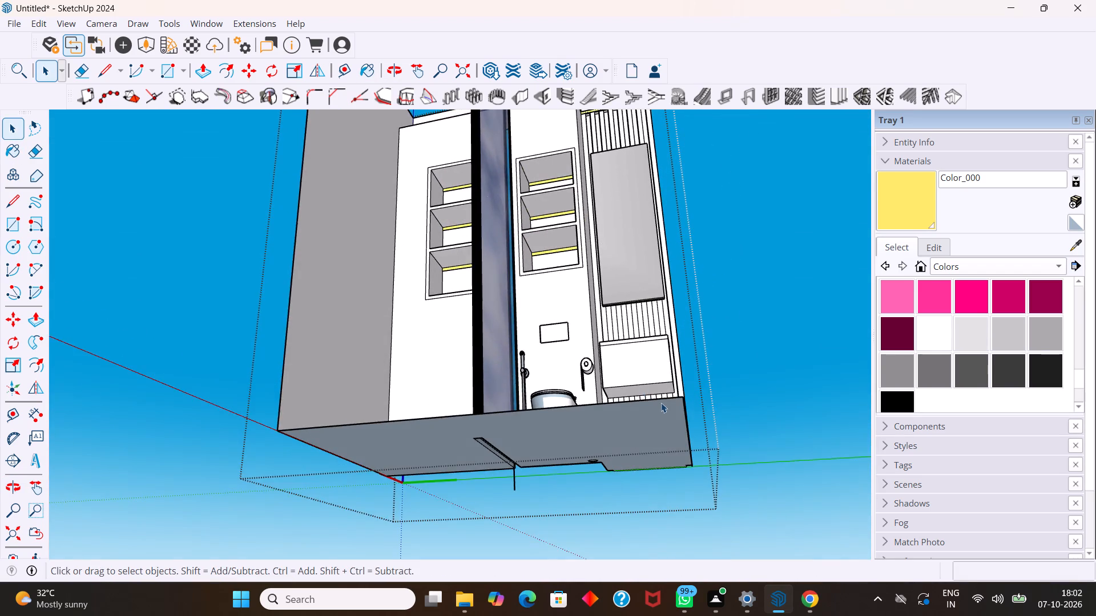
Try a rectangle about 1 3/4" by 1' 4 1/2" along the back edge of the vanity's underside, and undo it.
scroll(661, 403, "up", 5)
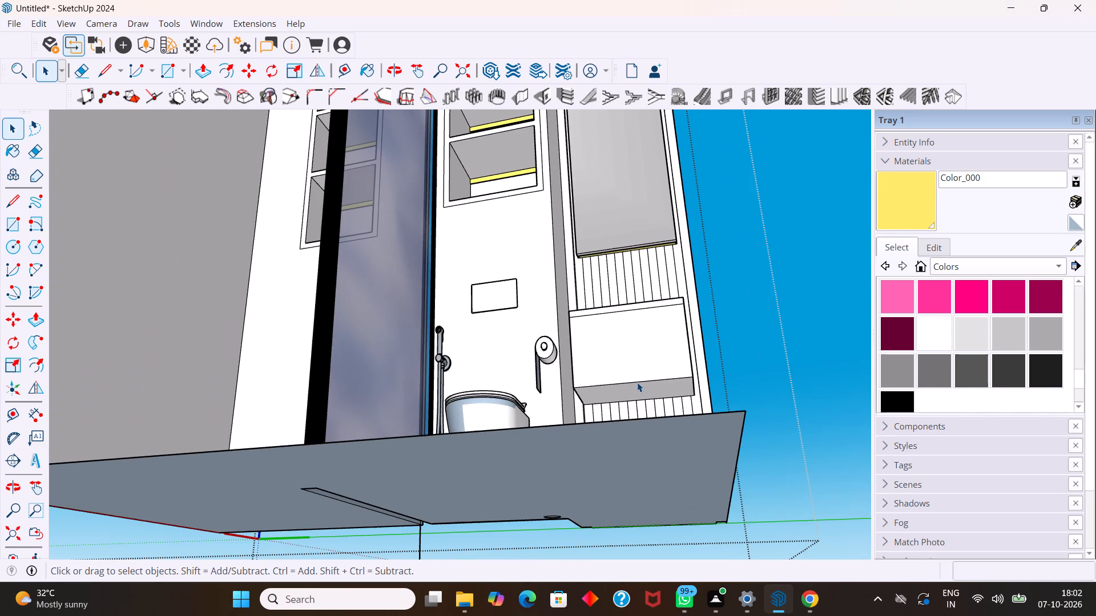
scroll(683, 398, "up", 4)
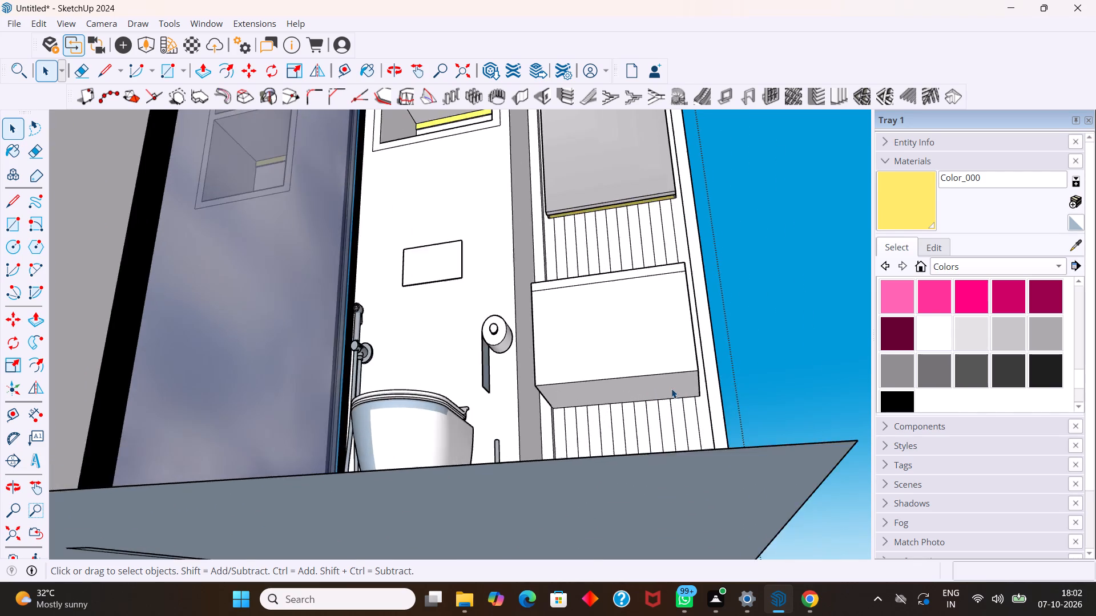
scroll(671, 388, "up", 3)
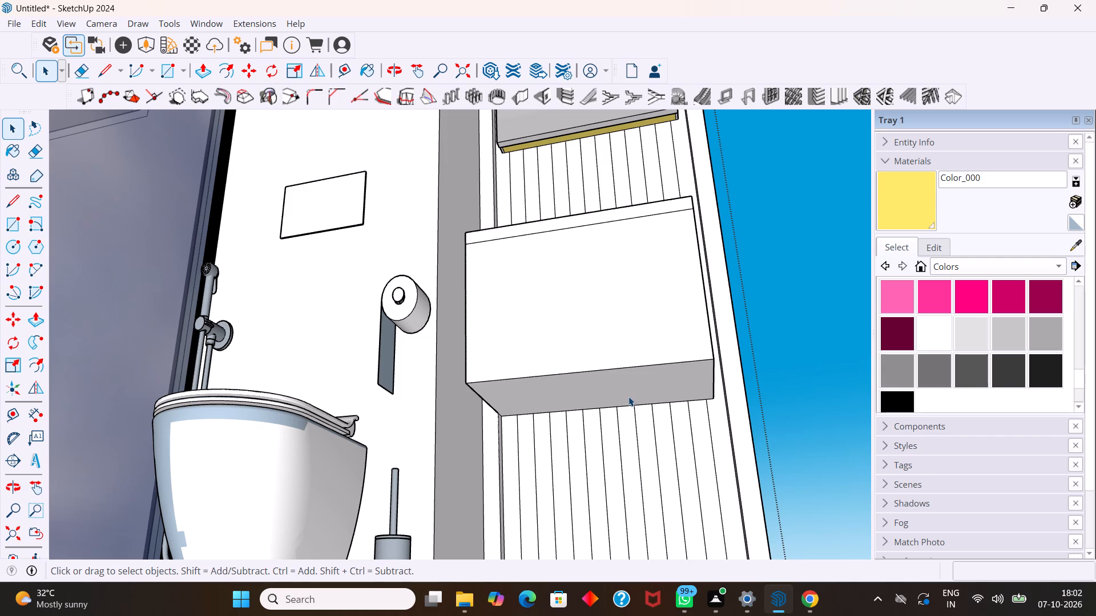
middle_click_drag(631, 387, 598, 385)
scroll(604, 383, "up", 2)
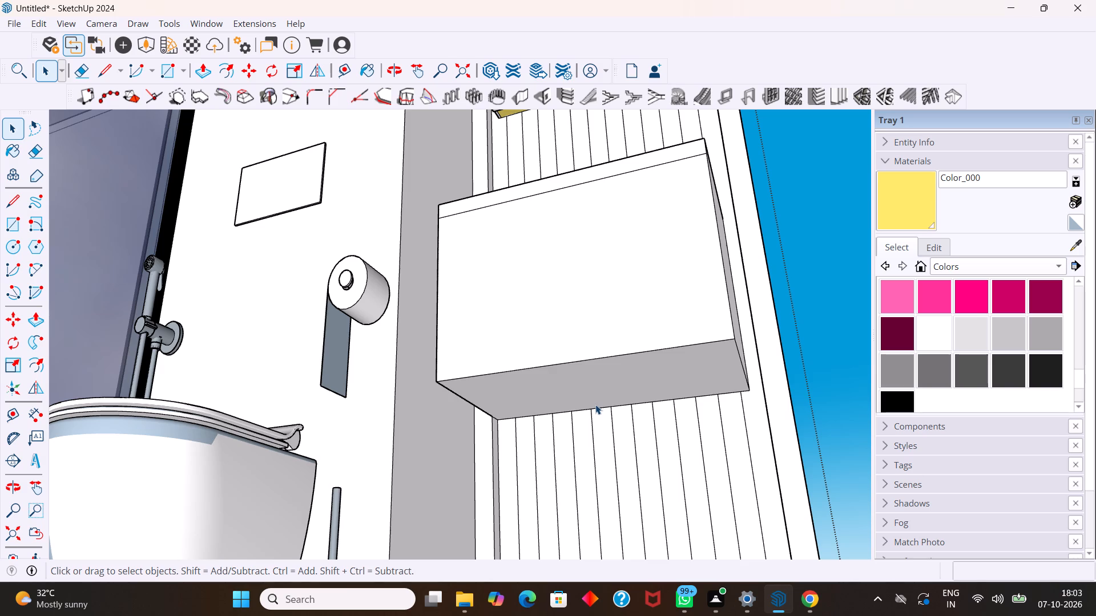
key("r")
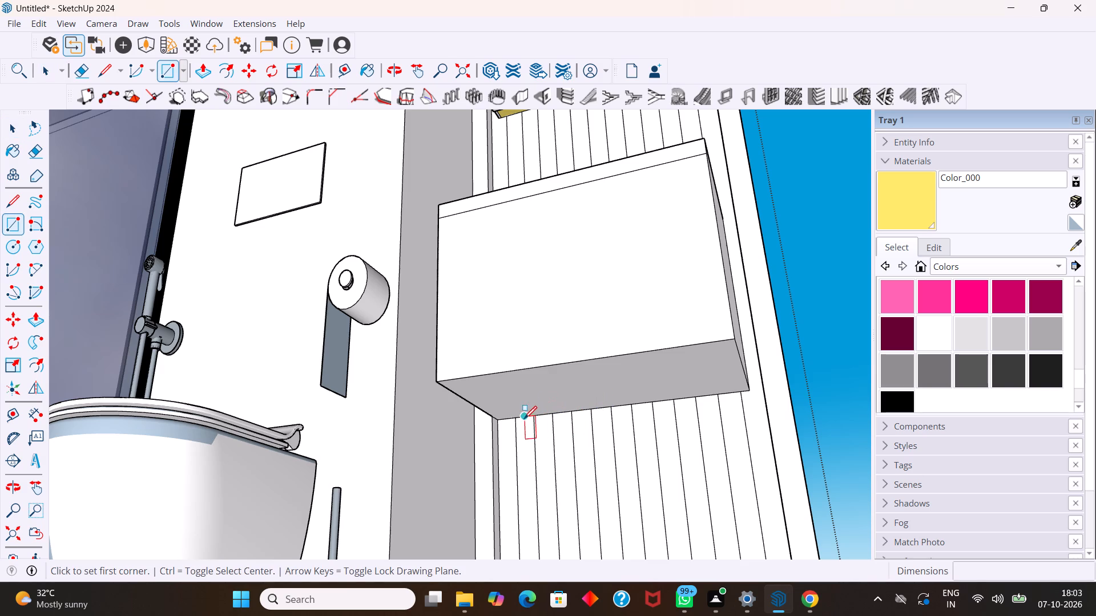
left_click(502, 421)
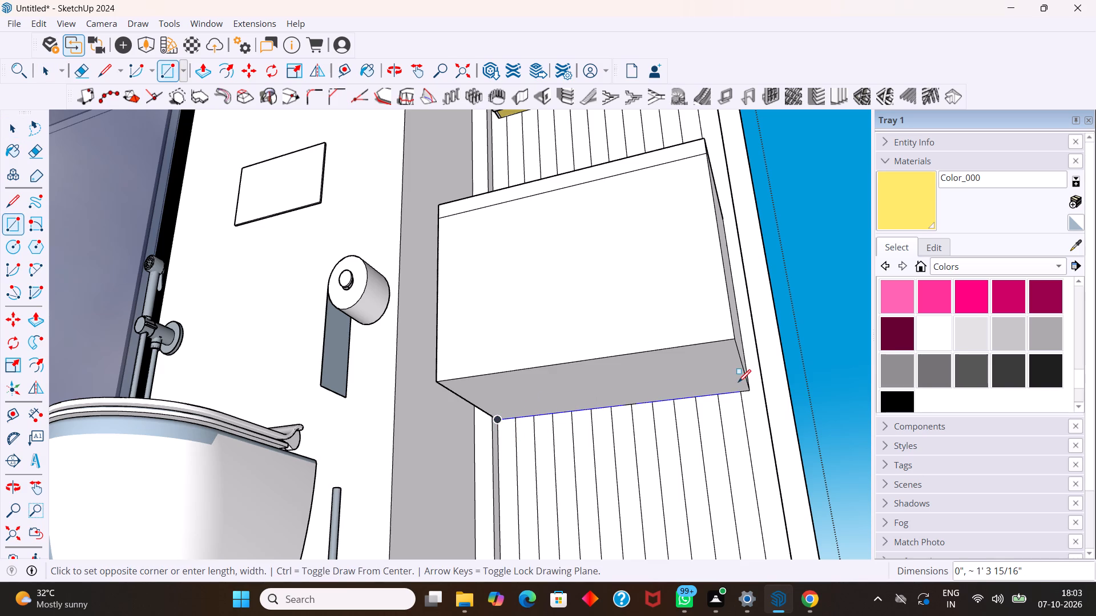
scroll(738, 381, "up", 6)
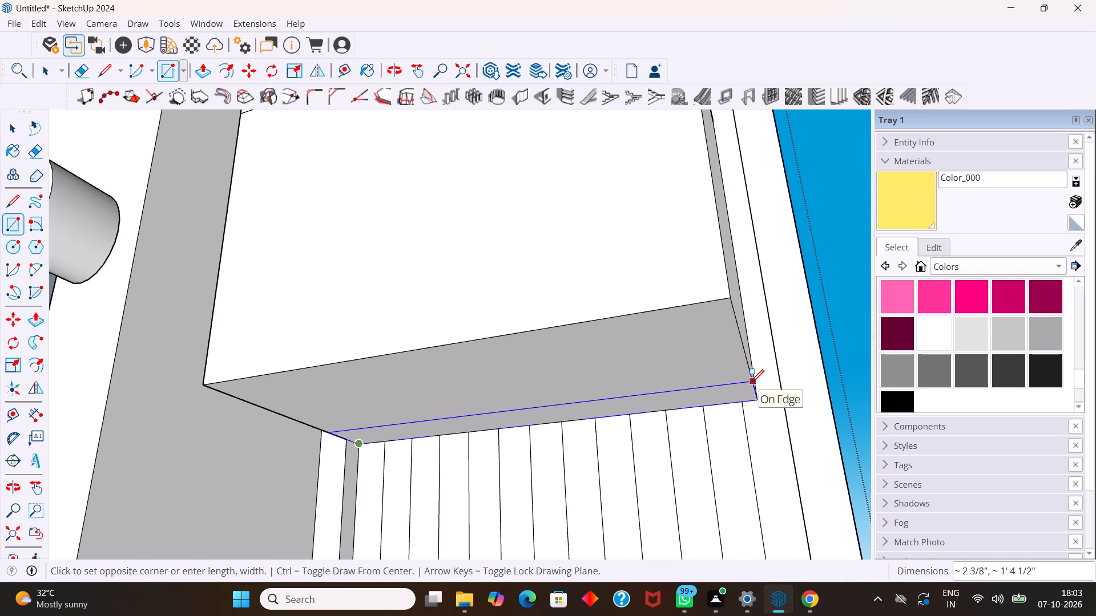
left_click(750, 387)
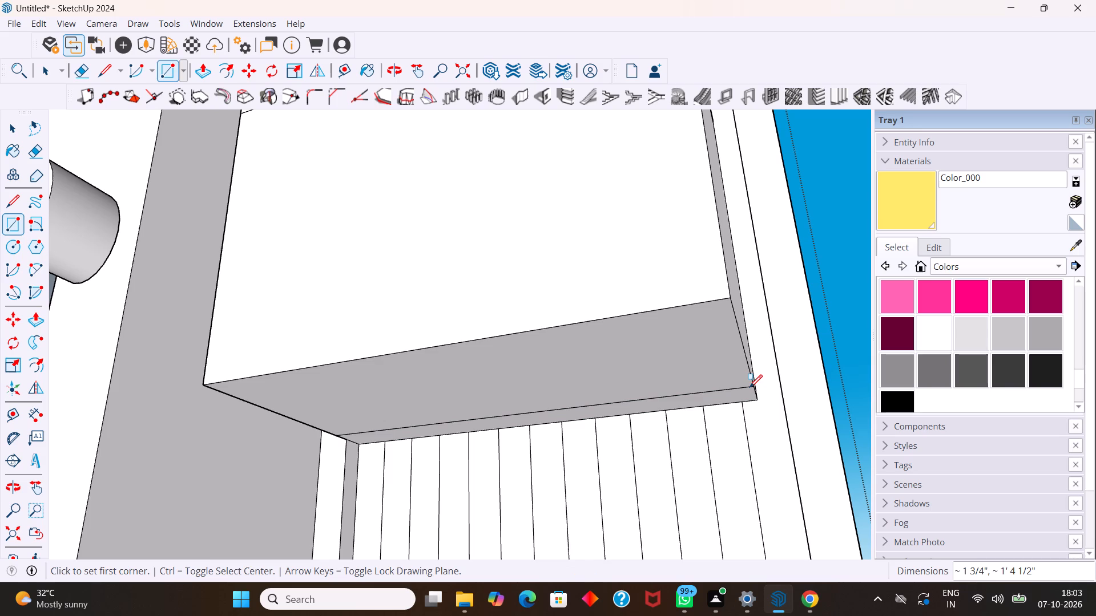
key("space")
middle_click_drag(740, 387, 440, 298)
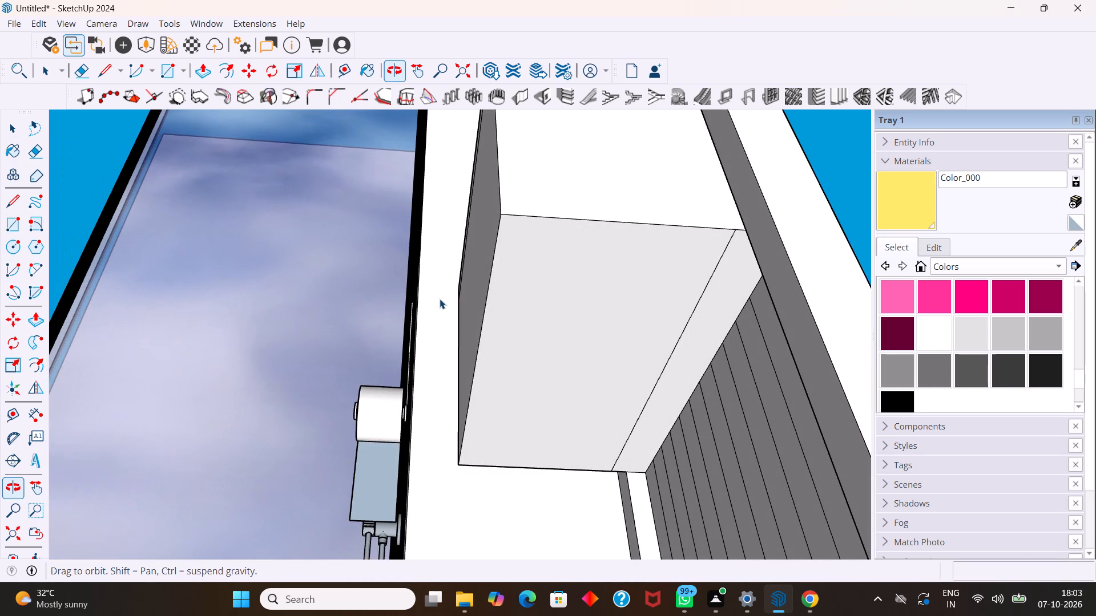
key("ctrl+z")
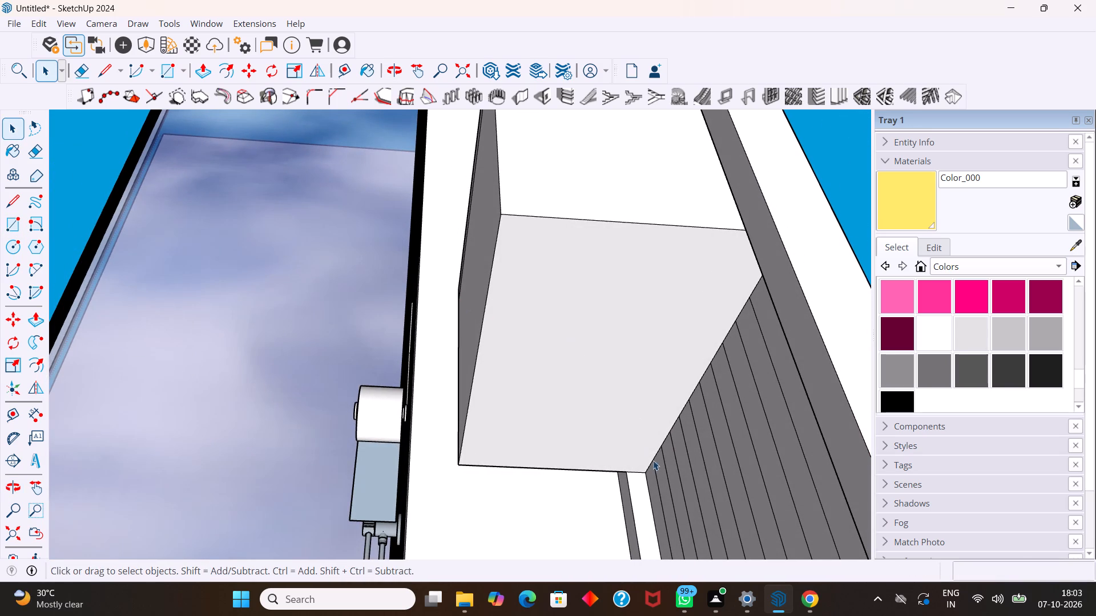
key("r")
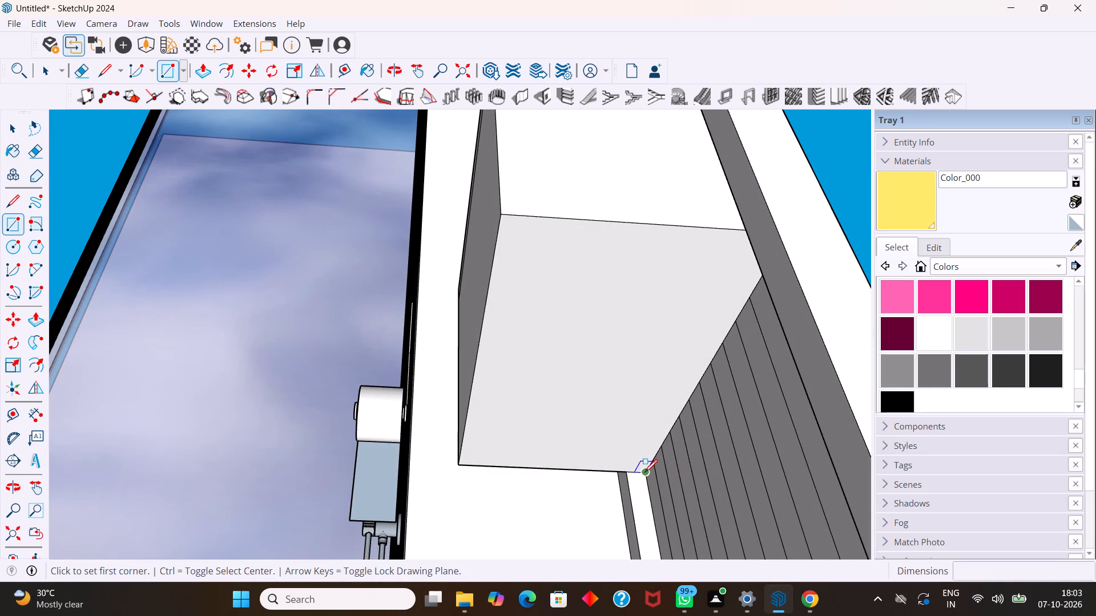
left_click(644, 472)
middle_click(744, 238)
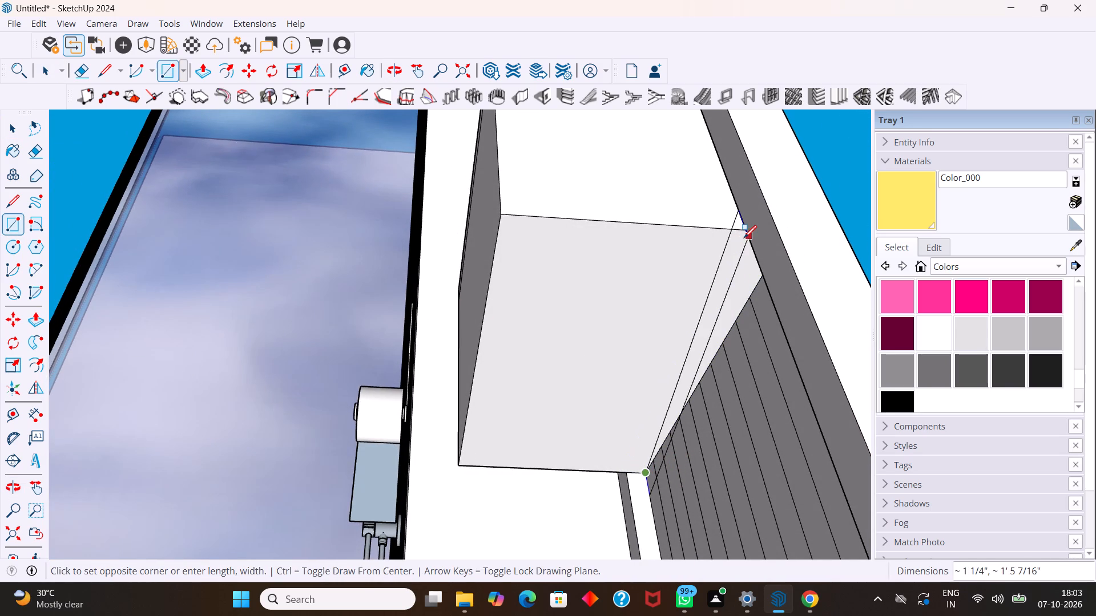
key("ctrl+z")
Draw a 1" deep rectangle along the full back edge of the vanity's underside, against the slatted wall.
key("r")
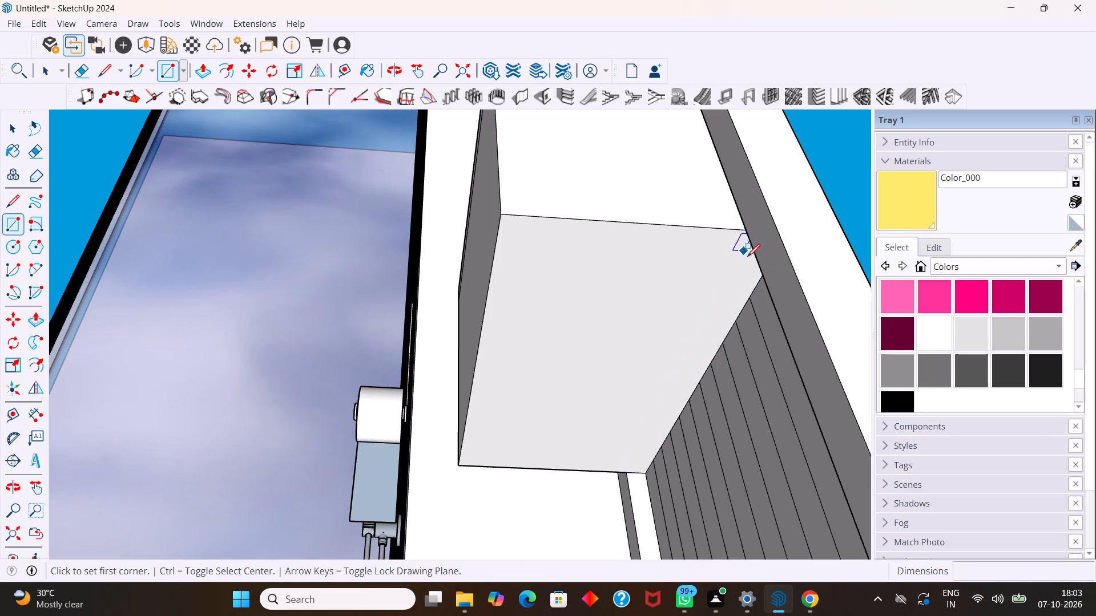
middle_click_drag(756, 265, 877, 198)
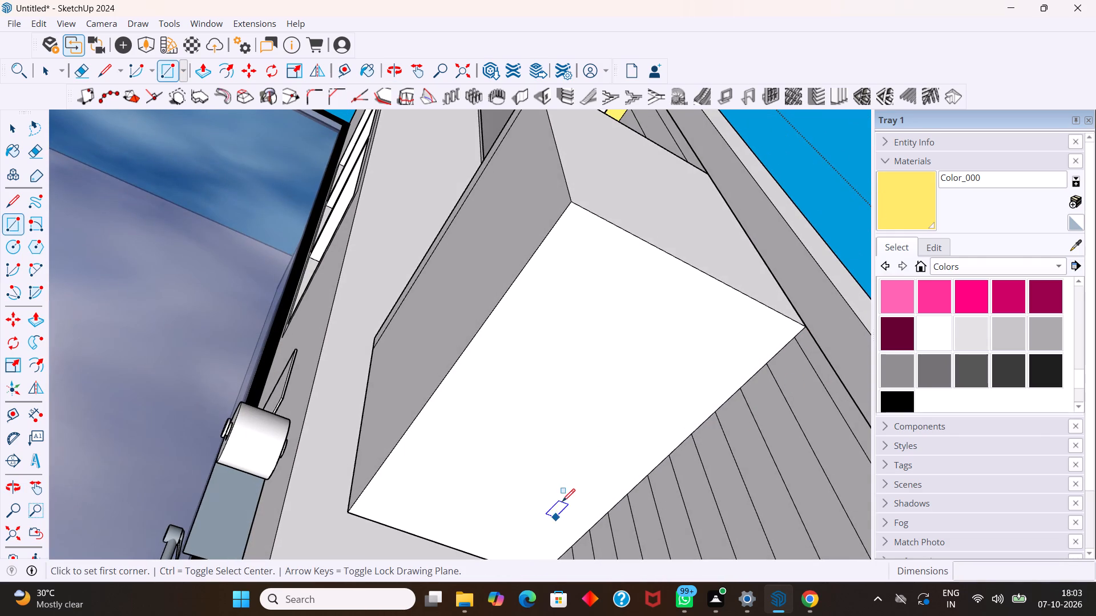
scroll(565, 489, "down", 4)
left_click(547, 550)
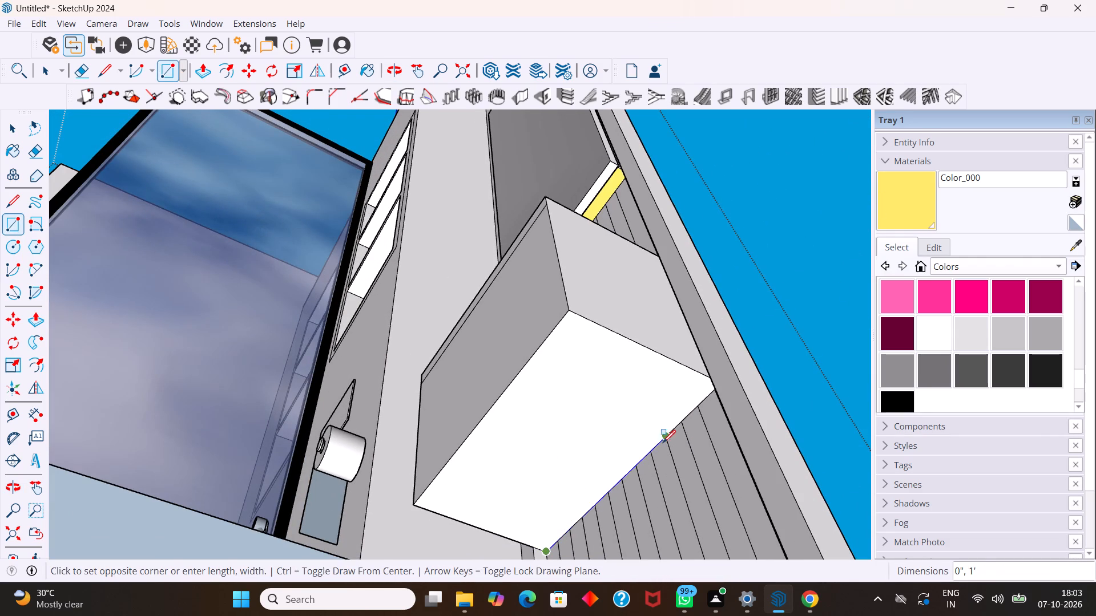
middle_click_drag(687, 401, 750, 388)
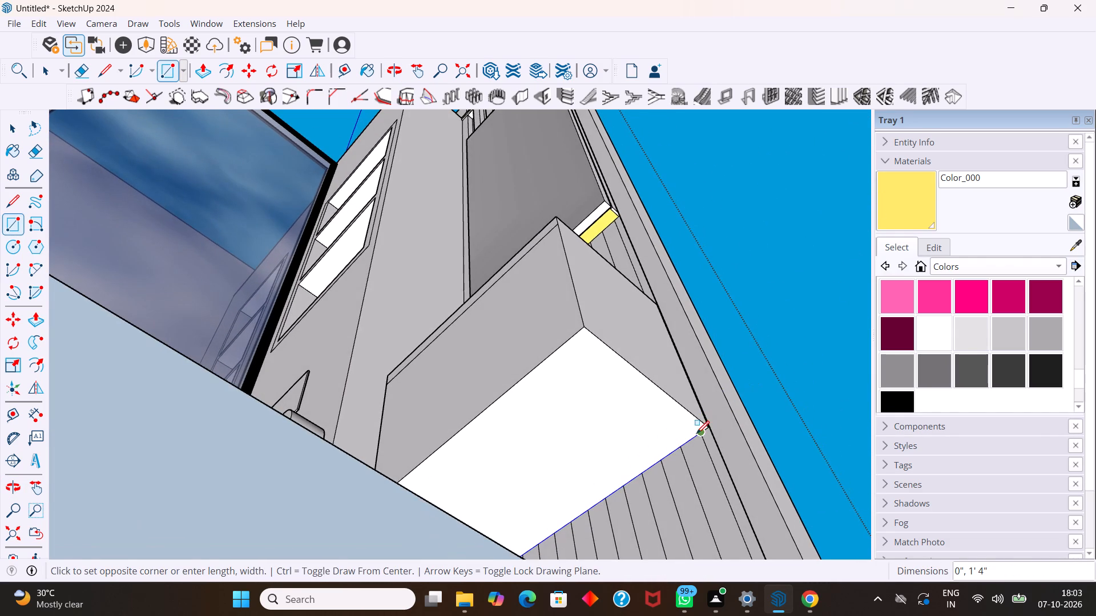
scroll(687, 434, "up", 6)
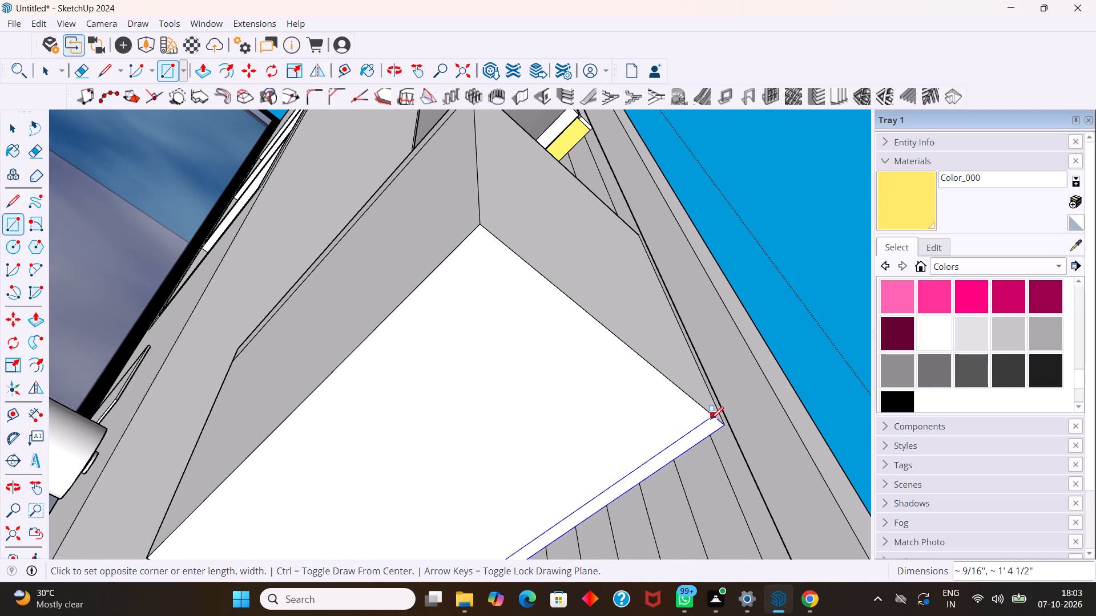
key("1")
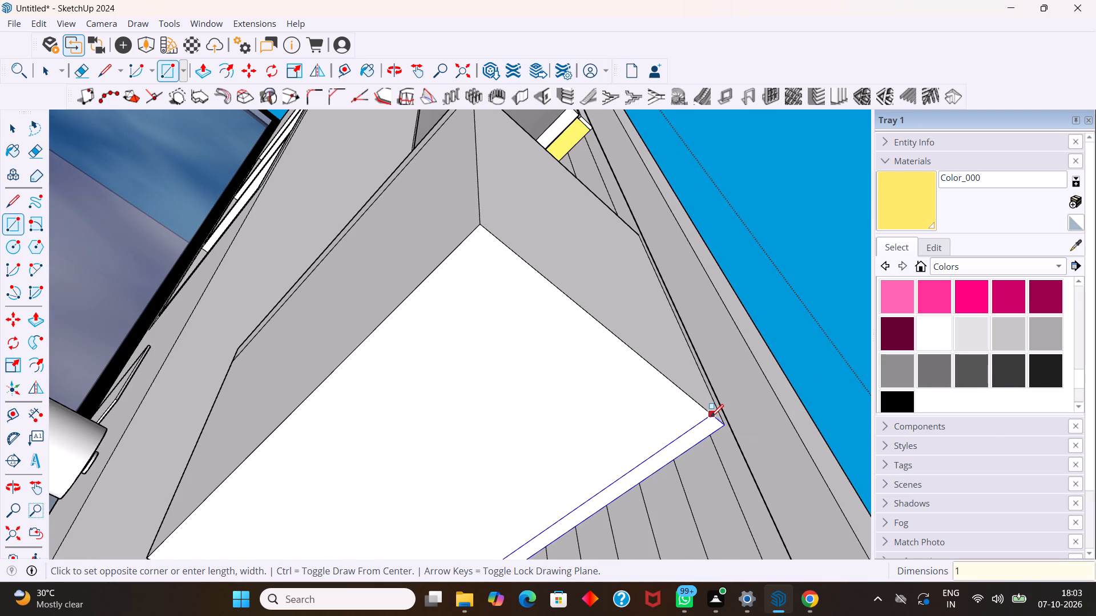
key("Return")
key("space")
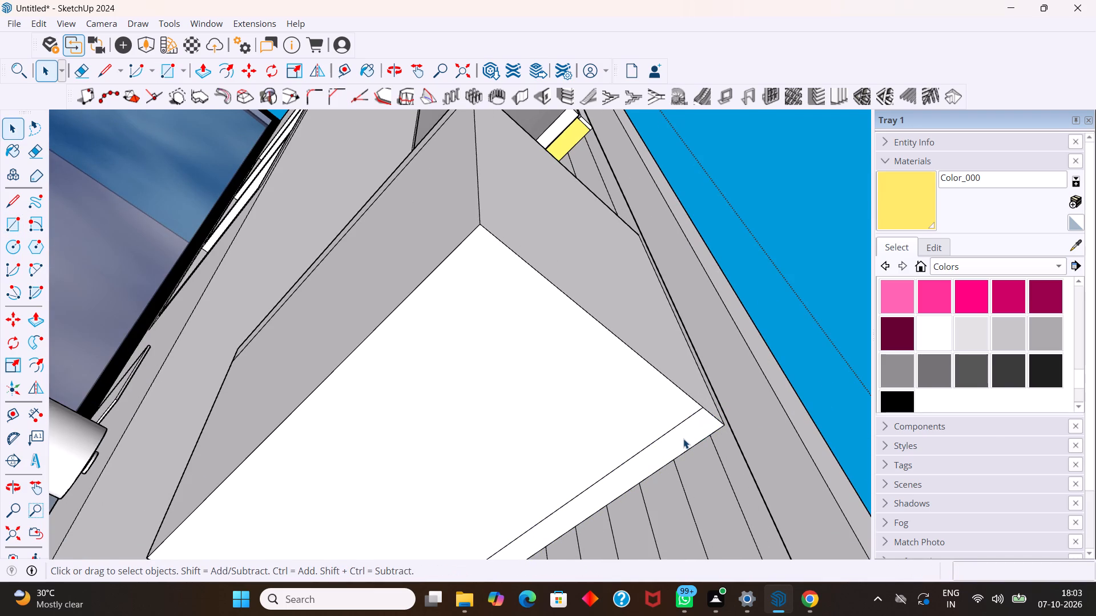
Extrude the narrow strip at the back of the vanity's underside downward by 0.3".
left_click(683, 436)
key("p")
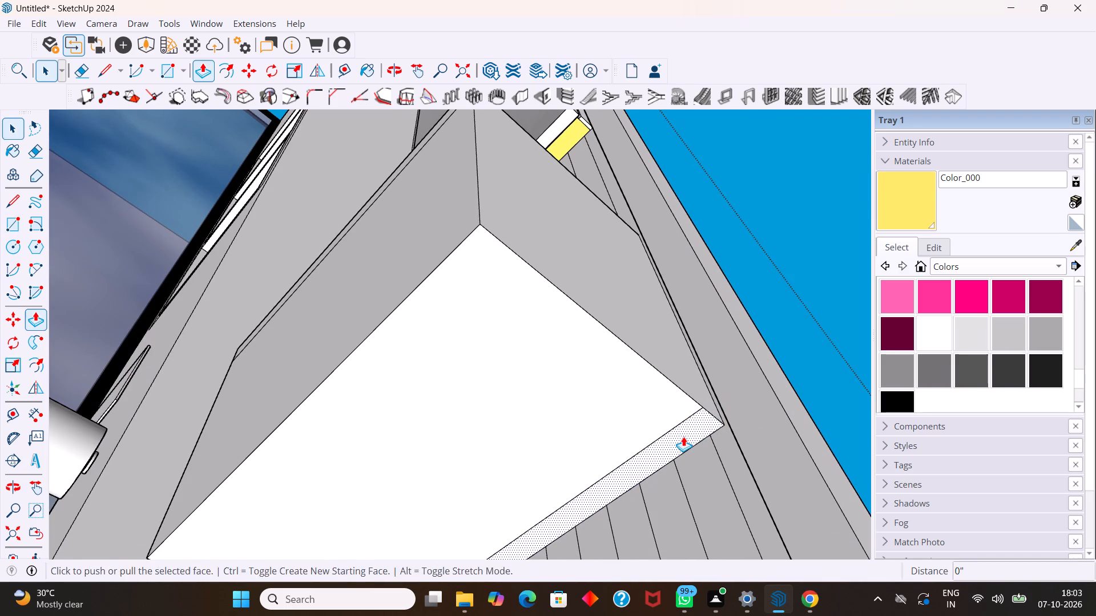
left_click_drag(683, 436, 683, 441)
type("0.2")
key("BackSpace")
key("3")
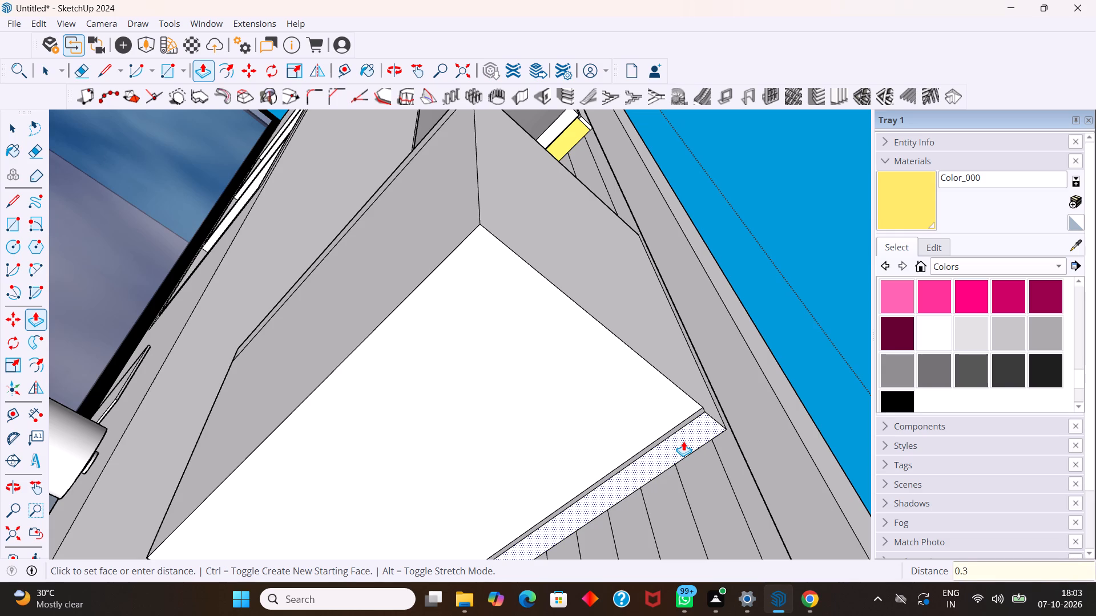
left_click_drag(683, 441, 683, 442)
key("Return")
key("space")
Paint the bottom face of the projecting strip under the vanity with Color_000.
scroll(672, 433, "down", 5)
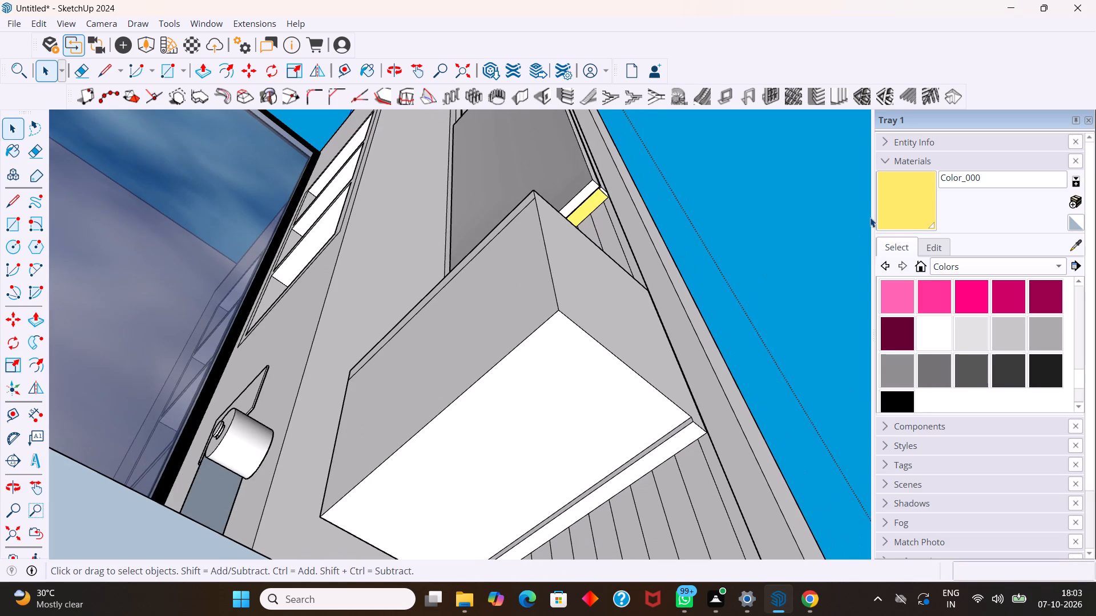
left_click(895, 205)
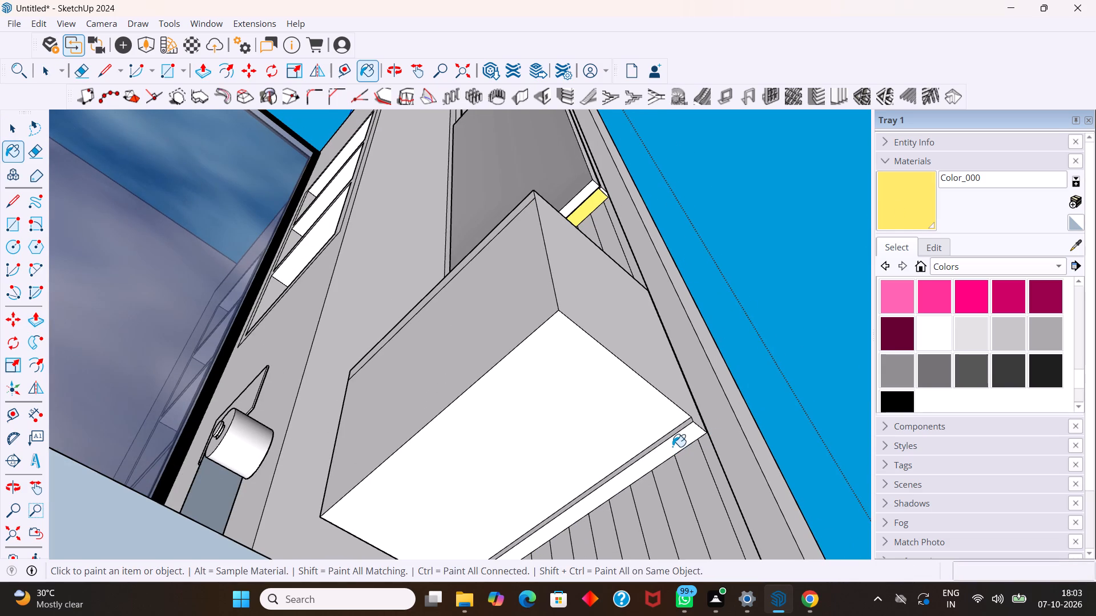
left_click(672, 447)
key("space")
Examine the whole bathroom from the front and from below, checking the light strips at the niches, mirror, slatted wall and vanity.
scroll(682, 405, "down", 5)
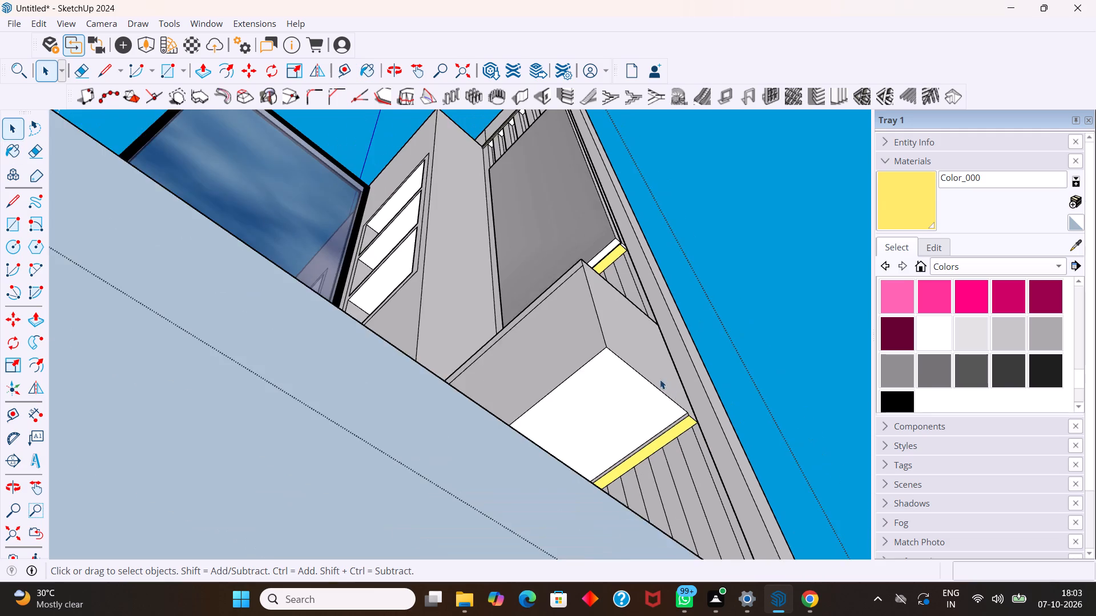
scroll(648, 384, "down", 4)
middle_click_drag(530, 356, 570, 485)
scroll(530, 355, "down", 1)
scroll(570, 476, "down", 10)
middle_click_drag(510, 379, 575, 442)
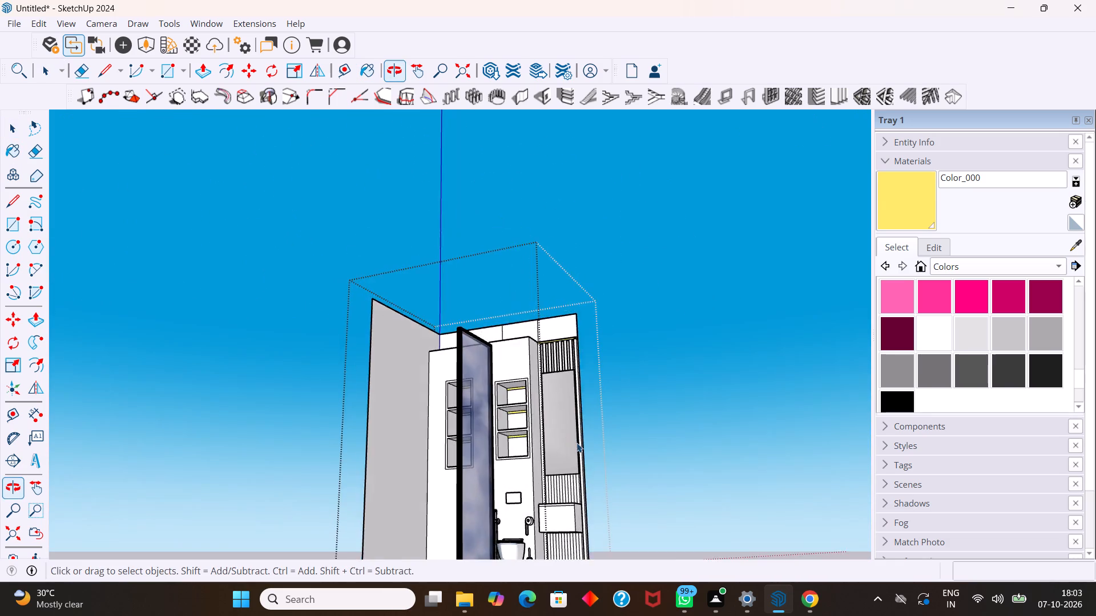
scroll(576, 440, "down", 9)
scroll(511, 492, "up", 4)
middle_click_drag(514, 480, 534, 520)
scroll(533, 470, "up", 3)
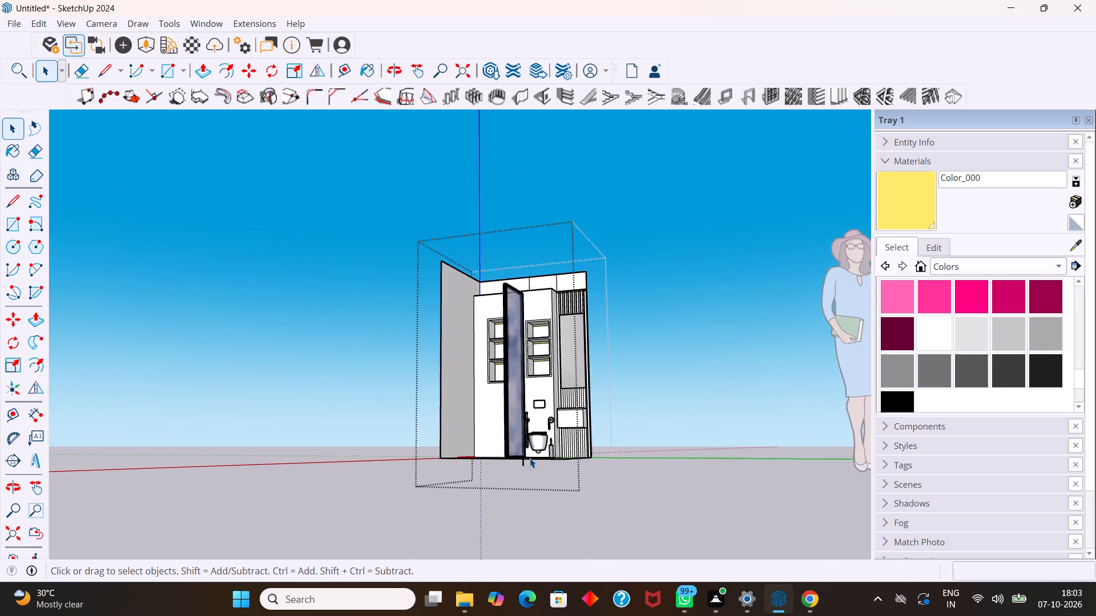
scroll(530, 458, "up", 10)
middle_click_drag(534, 445, 535, 451)
scroll(536, 441, "down", 15)
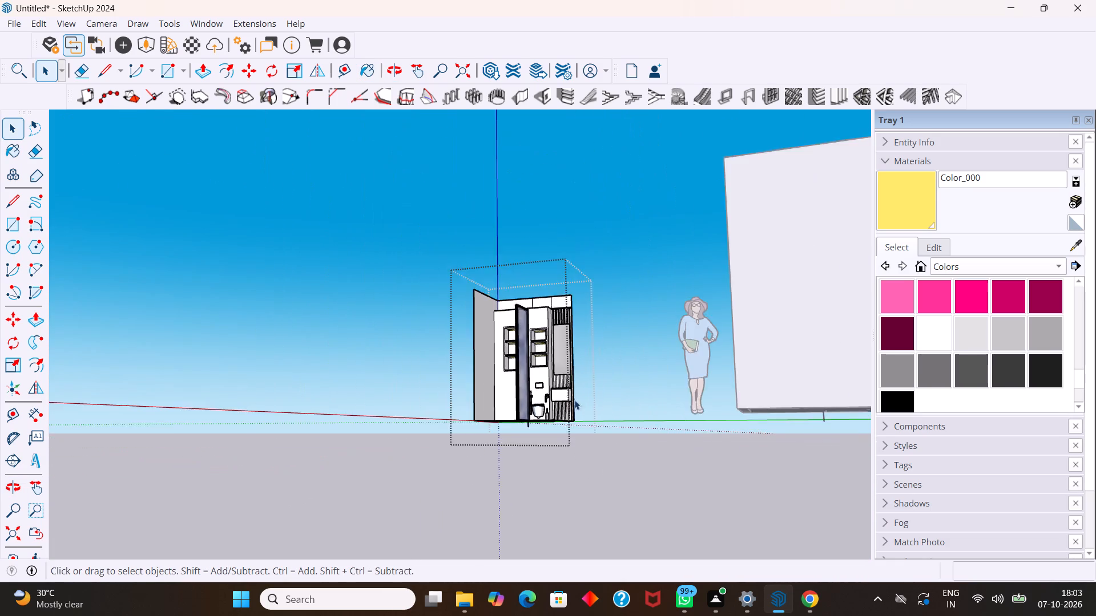
scroll(664, 382, "down", 1)
middle_click_drag(666, 382, 699, 431)
scroll(438, 351, "up", 8)
middle_click_drag(509, 307, 545, 341)
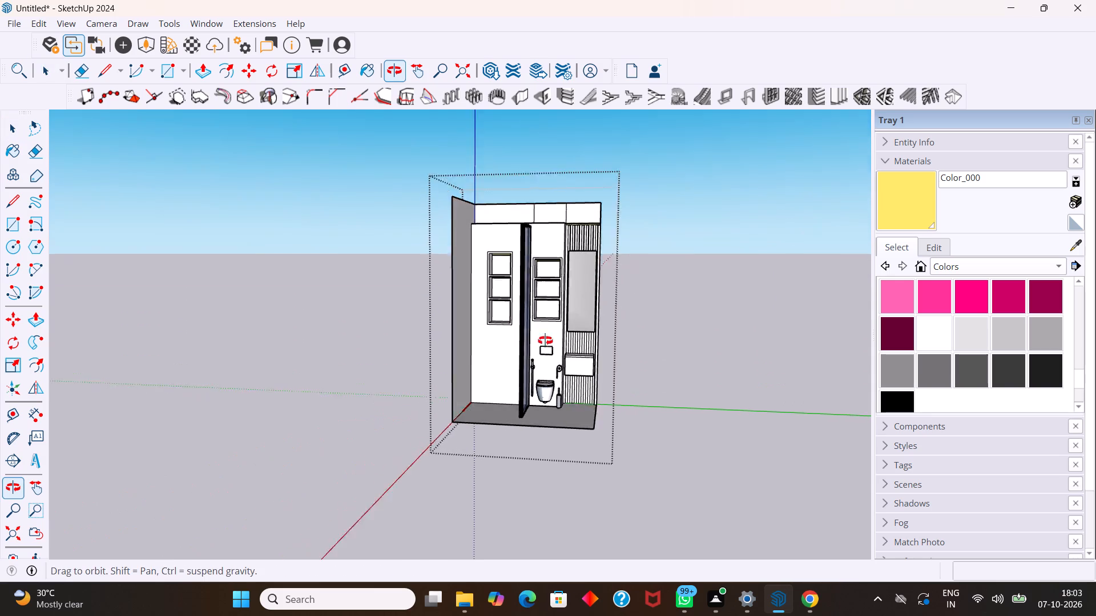
middle_click_drag(545, 341, 557, 348)
scroll(553, 326, "up", 5)
middle_click_drag(548, 317, 547, 252)
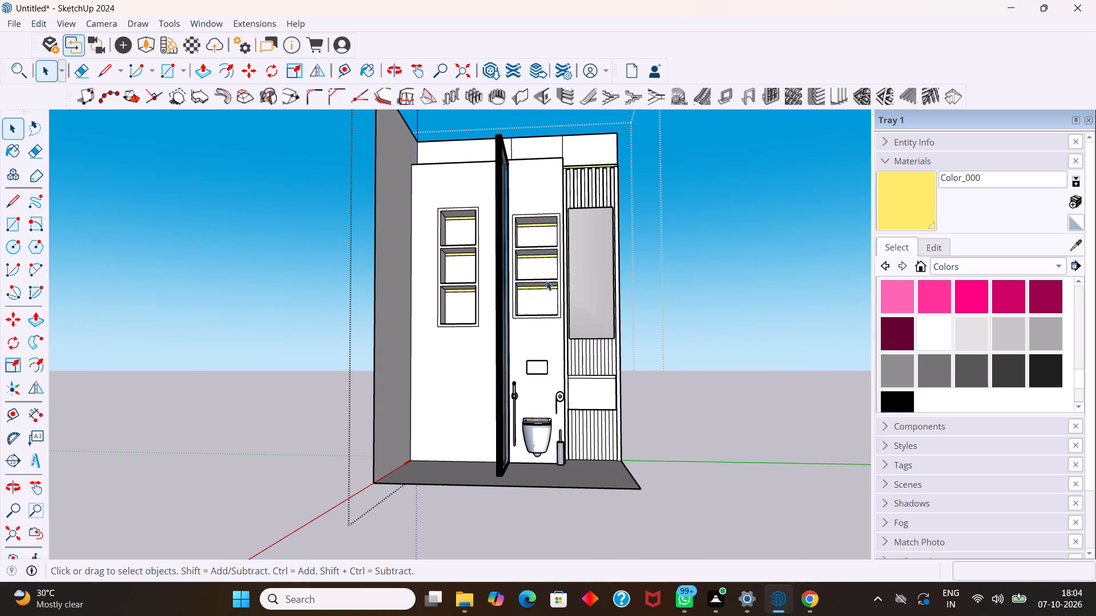
middle_click_drag(580, 303, 563, 266)
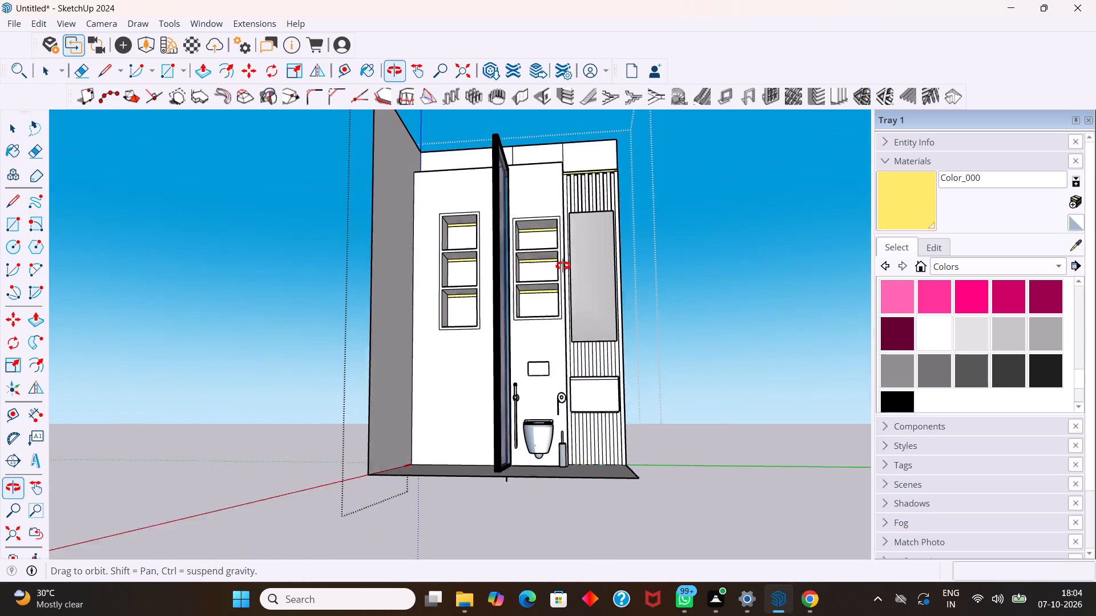
middle_click_drag(563, 266, 558, 264)
scroll(602, 383, "up", 4)
middle_click_drag(598, 419, 590, 362)
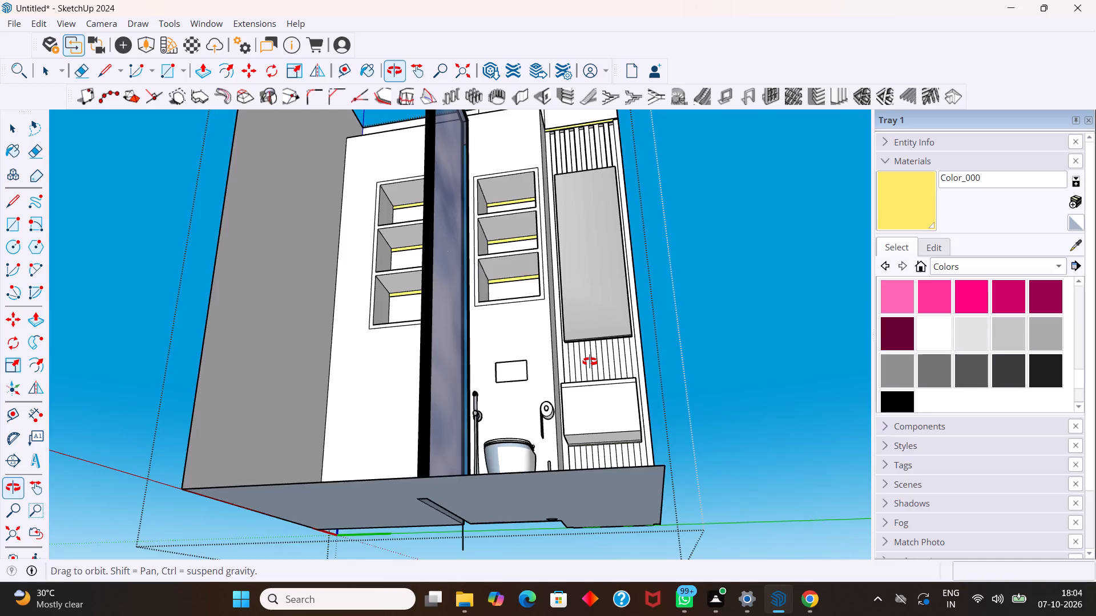
middle_click_drag(590, 362, 585, 368)
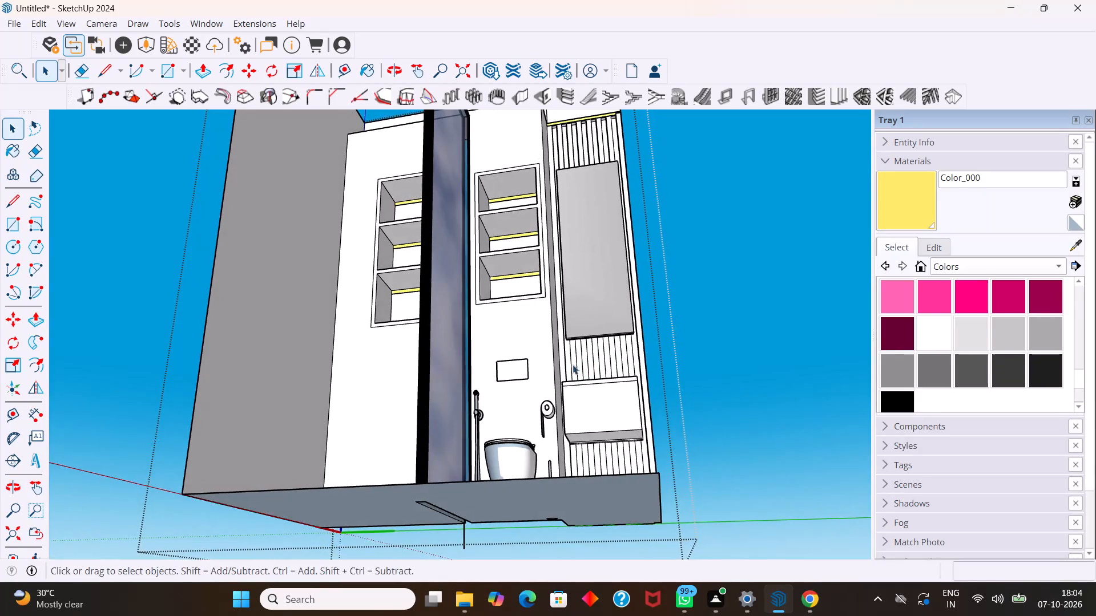
middle_click_drag(571, 363, 597, 404)
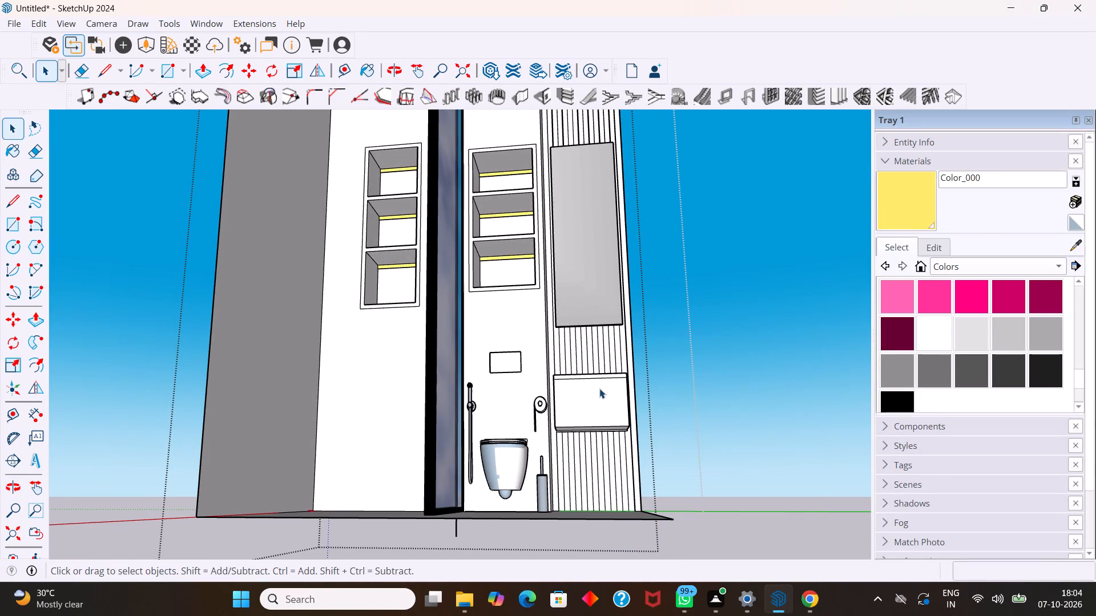
scroll(598, 387, "down", 2)
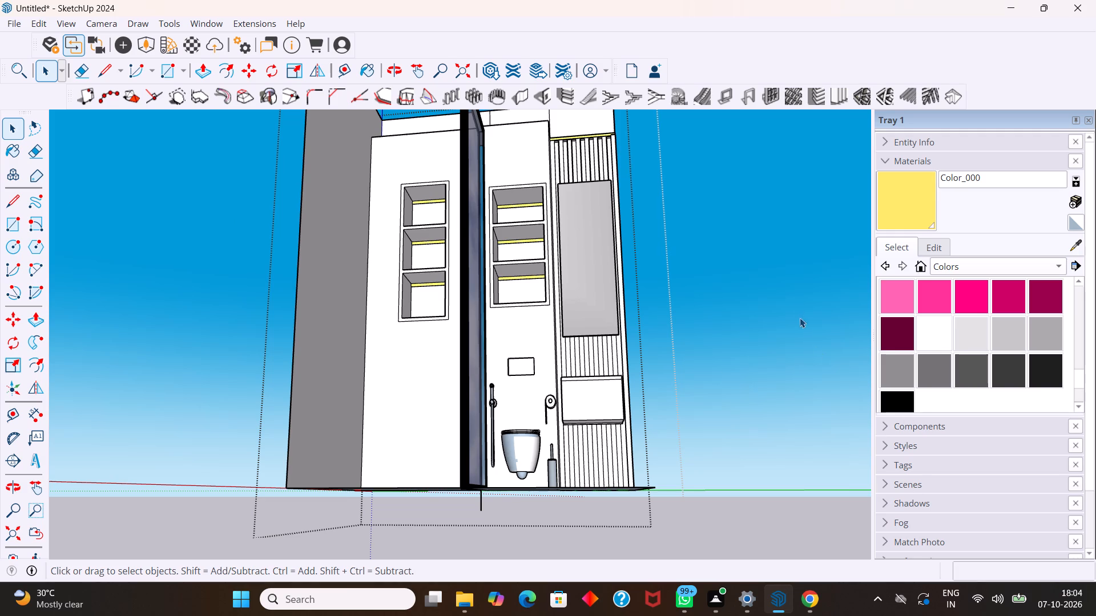
Switch to Chrome and search 3D Warehouse models for "bathroom things" in place of the toilet search.
left_click(809, 592)
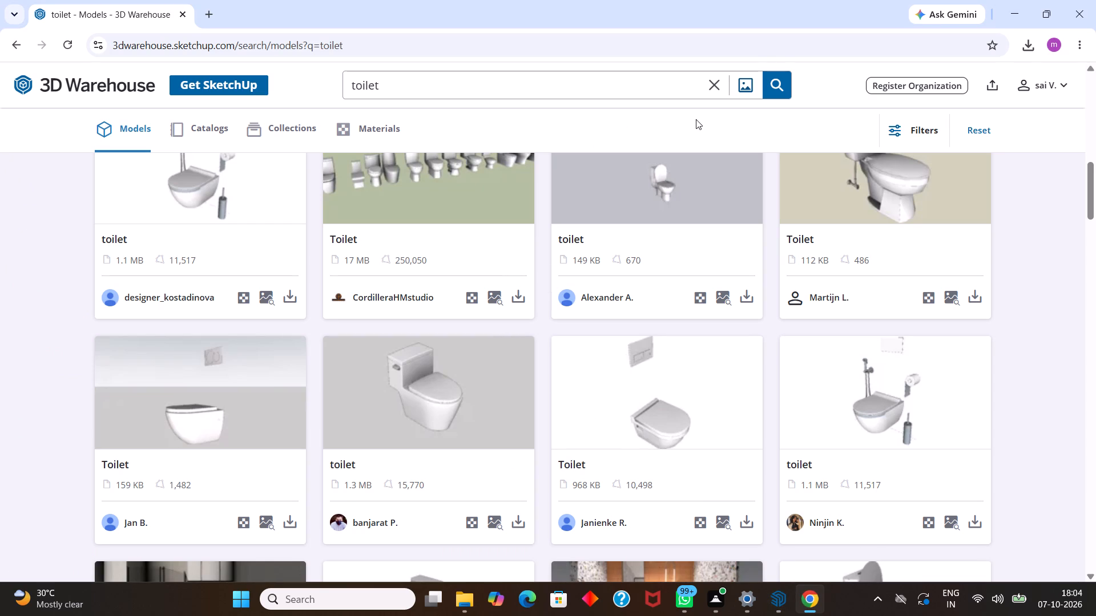
left_click(717, 88)
key("b")
key("a")
type("th")
key("r")
type("oo")
key("m")
key("space")
key("t")
type("hi")
key("n")
type("gs")
key("Return")
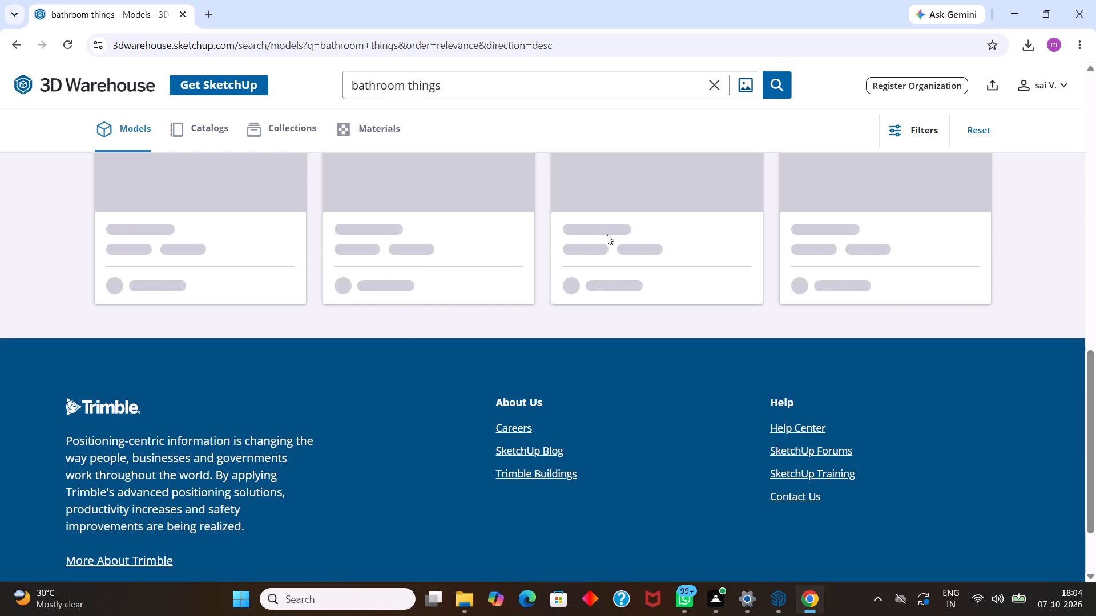
scroll(602, 234, "up", 6)
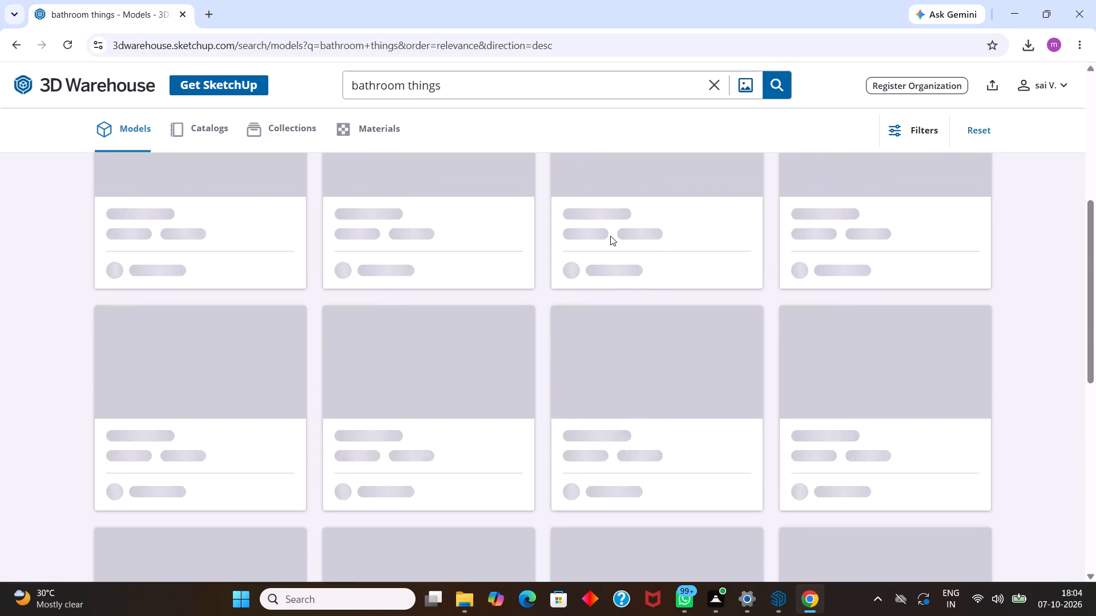
scroll(610, 236, "up", 11)
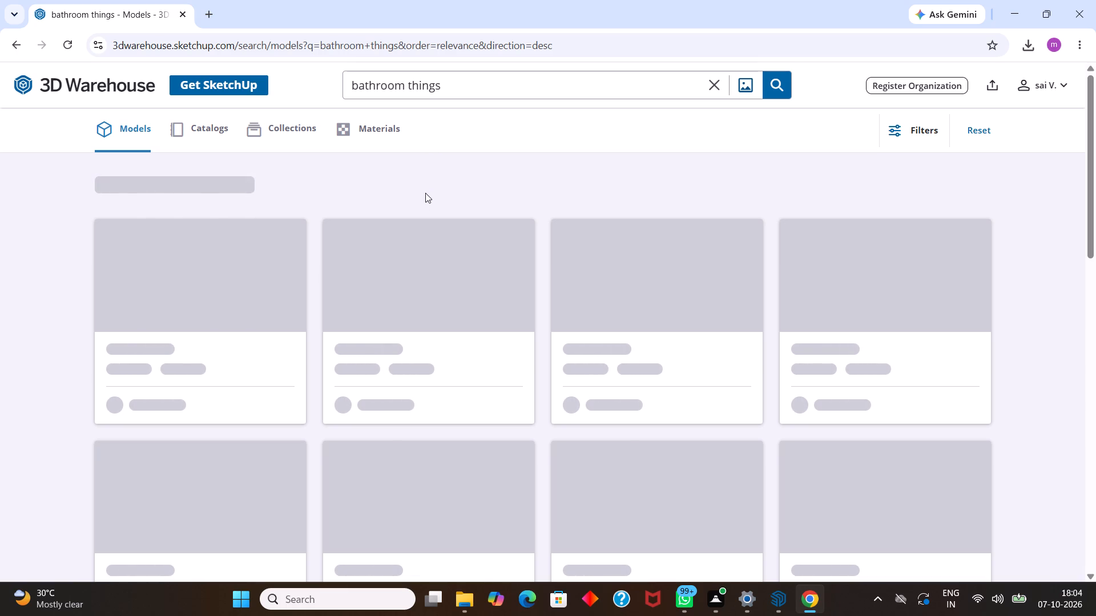
scroll(421, 206, "down", 2)
scroll(421, 203, "up", 4)
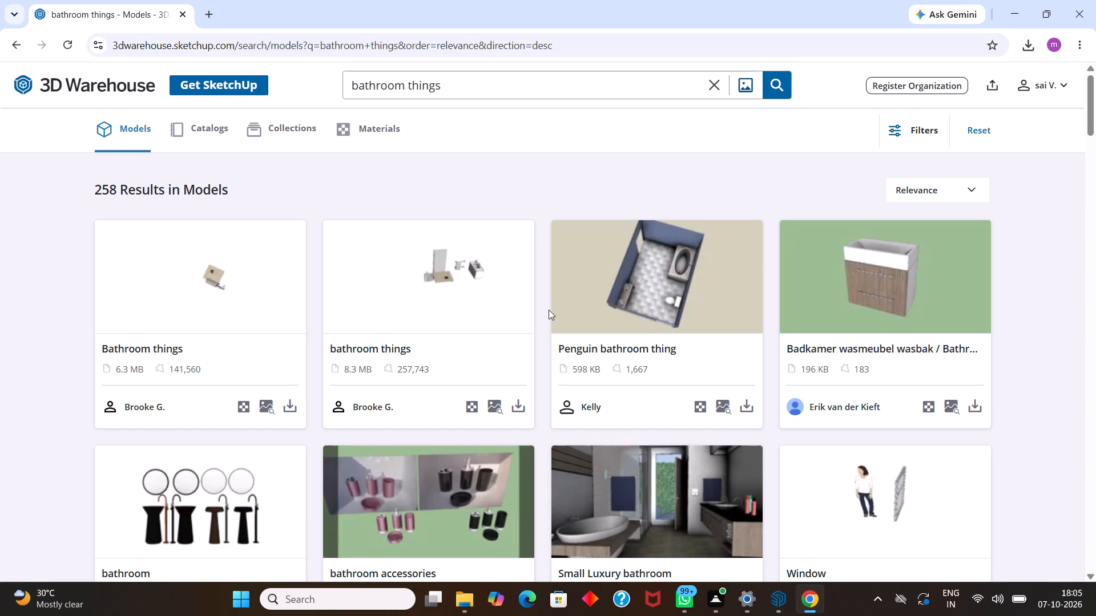
Look through the "bathroom things" model results for accessories suited to the bathroom's niches and vanity.
scroll(511, 317, "down", 7)
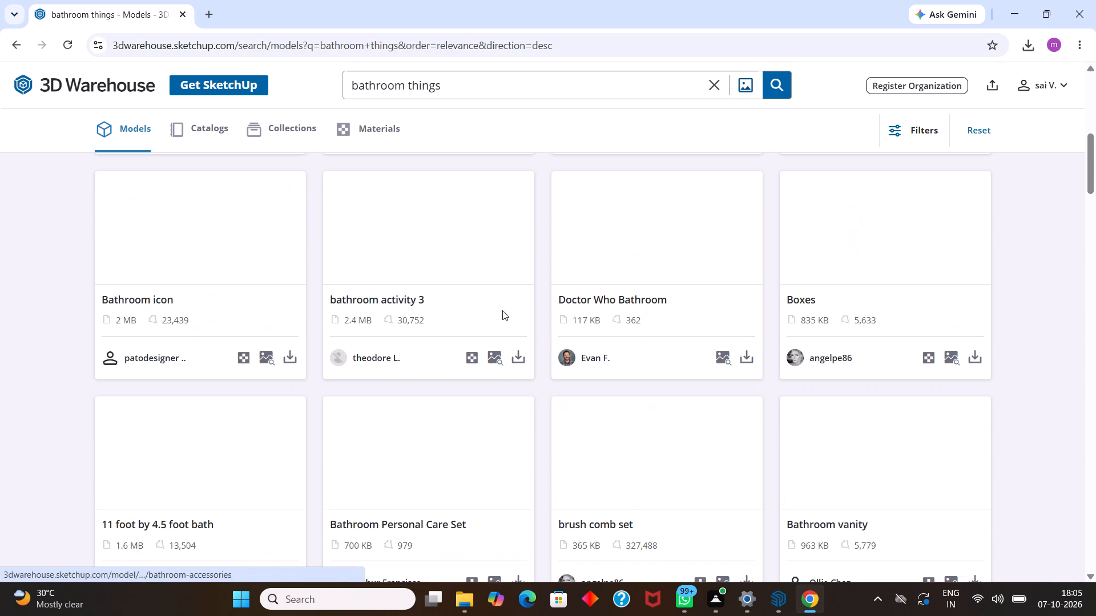
scroll(503, 300, "up", 1)
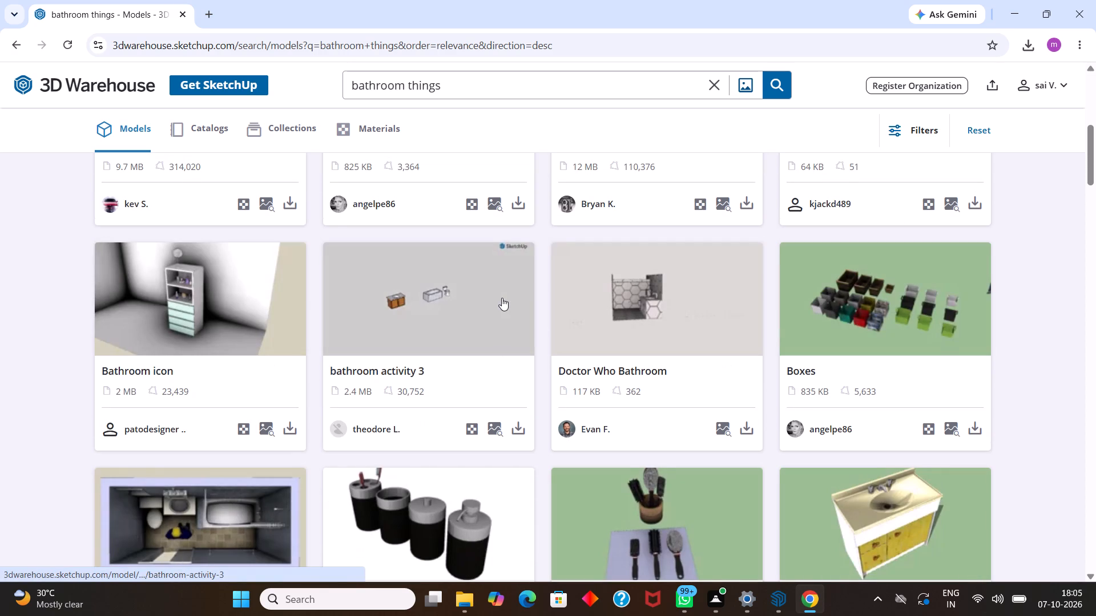
scroll(501, 296, "down", 3)
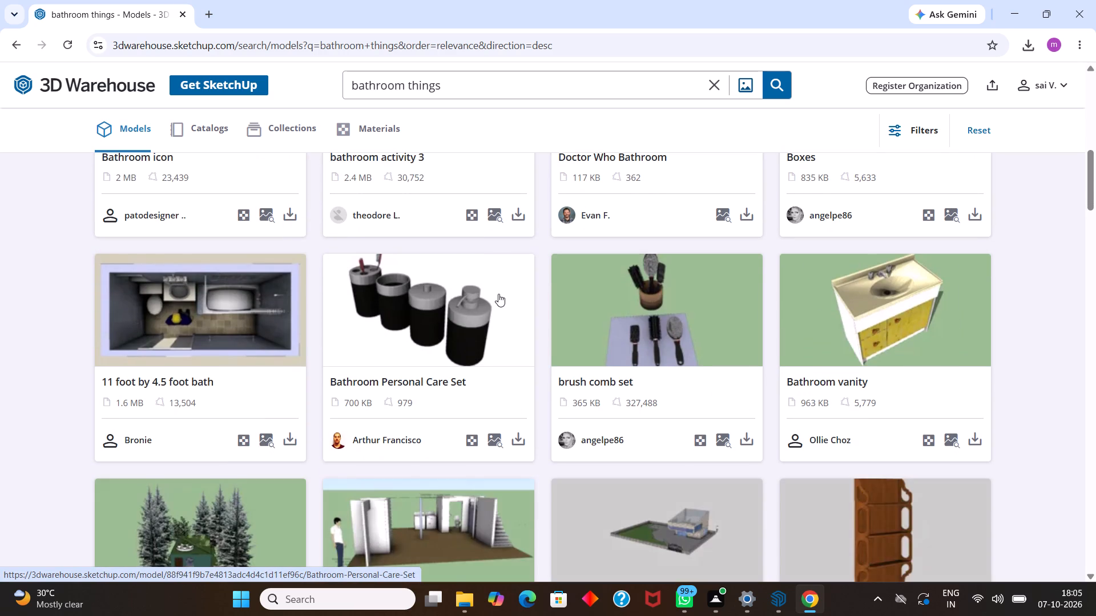
scroll(498, 293, "down", 4)
scroll(503, 285, "up", 1)
scroll(503, 285, "down", 3)
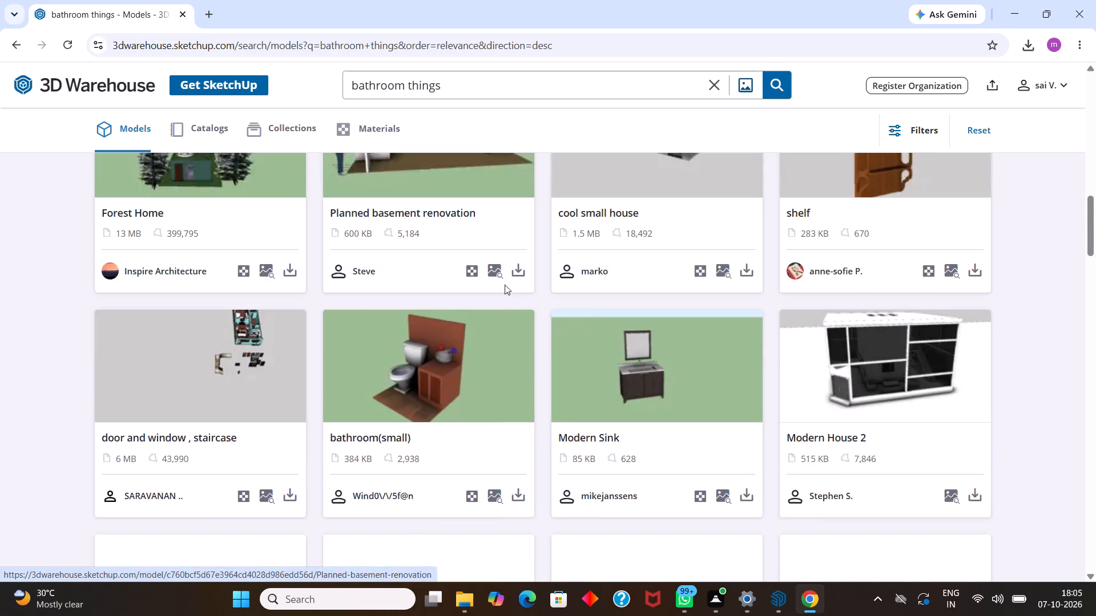
scroll(505, 283, "down", 2)
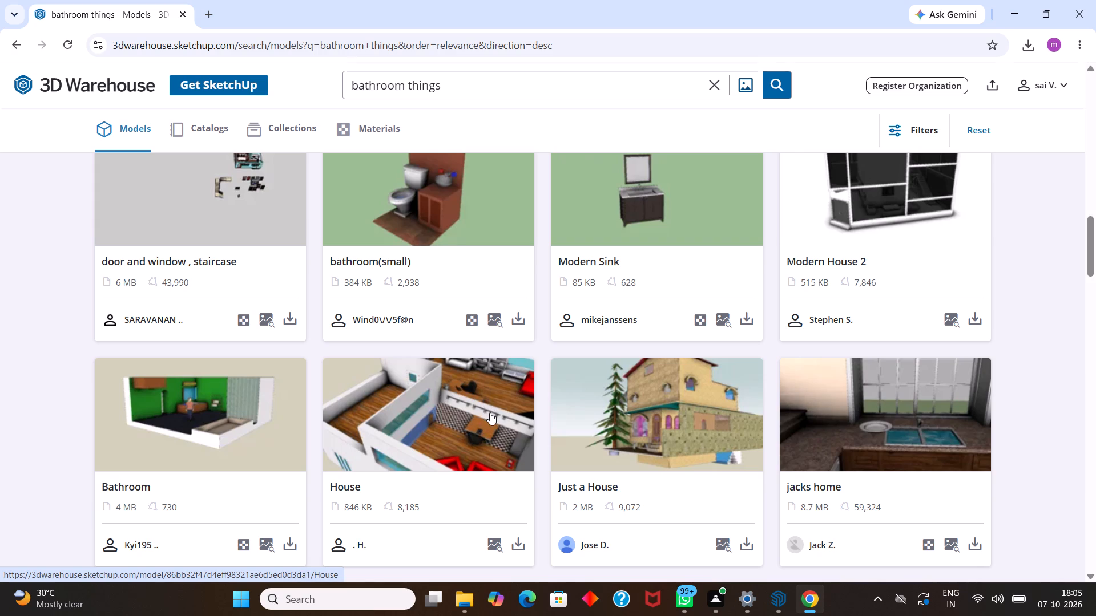
scroll(490, 418, "down", 3)
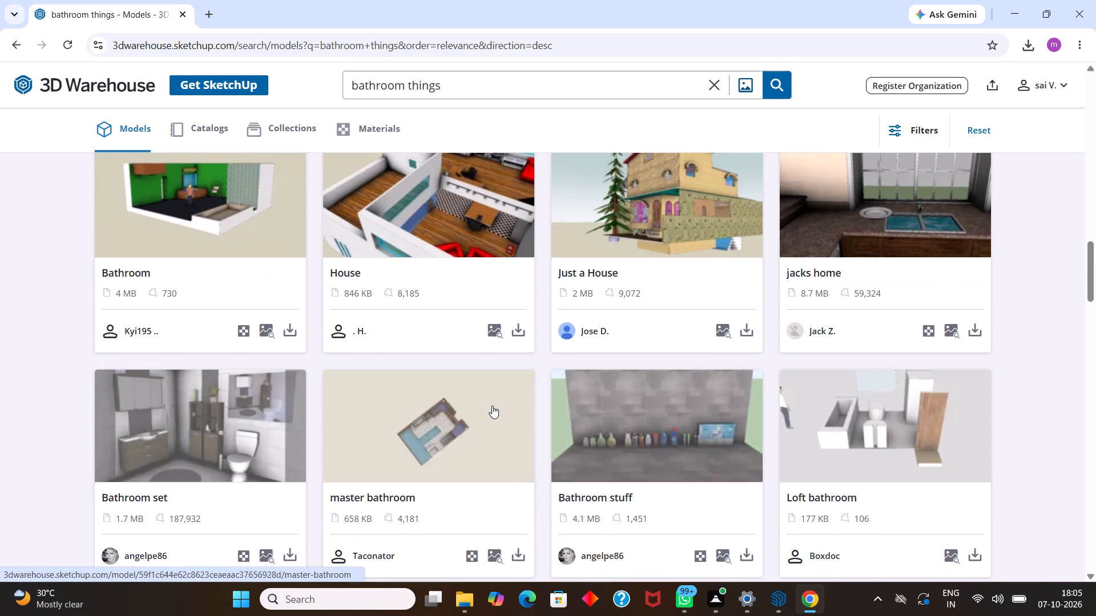
scroll(491, 404, "down", 3)
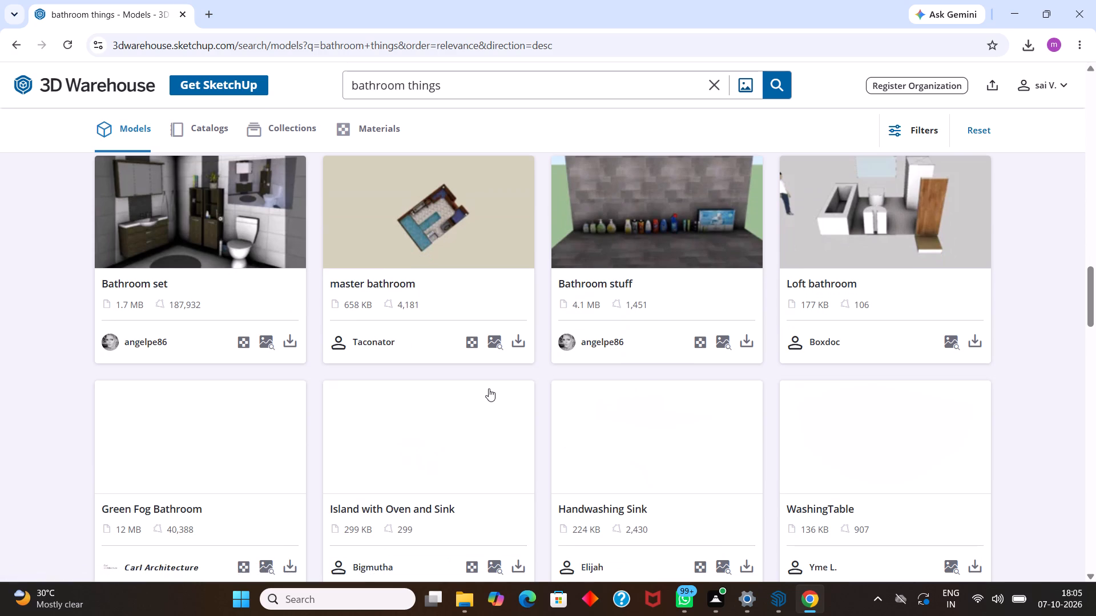
scroll(533, 384, "down", 4)
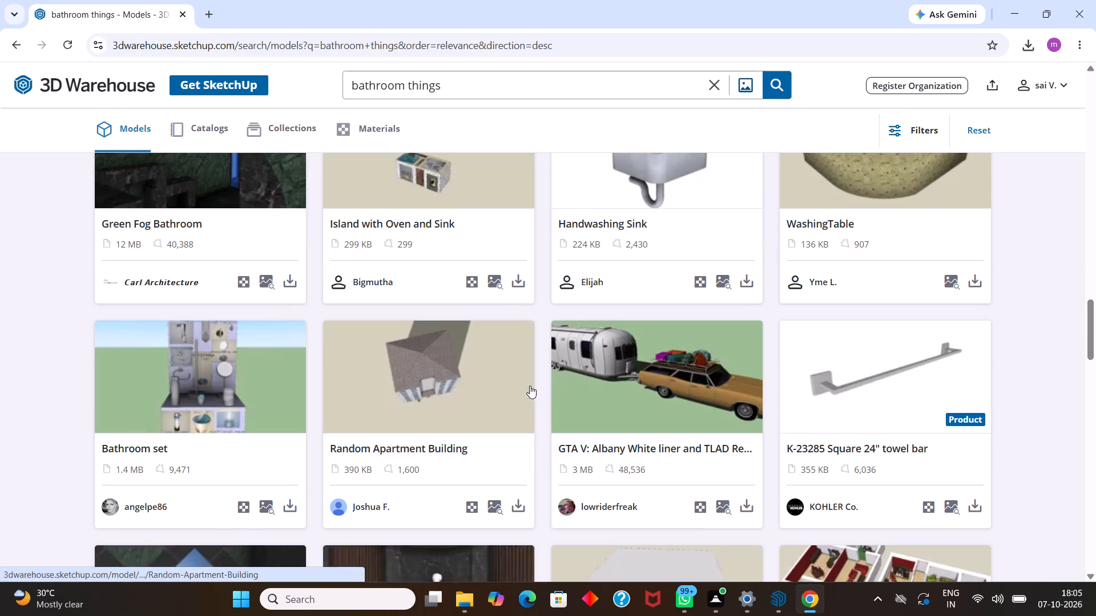
scroll(418, 389, "down", 4)
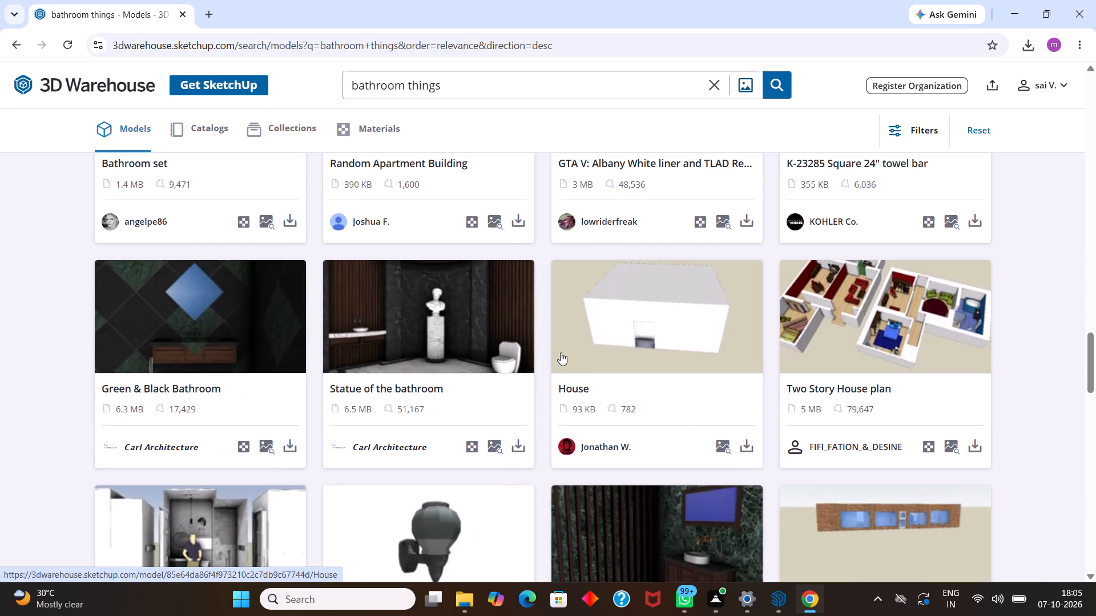
scroll(559, 352, "down", 9)
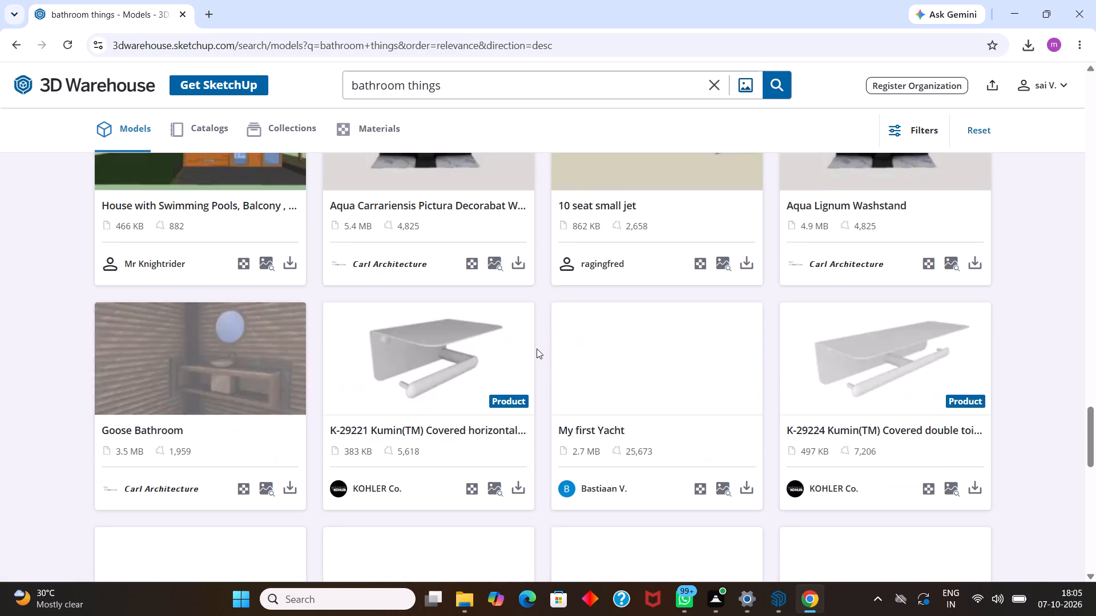
scroll(538, 346, "down", 6)
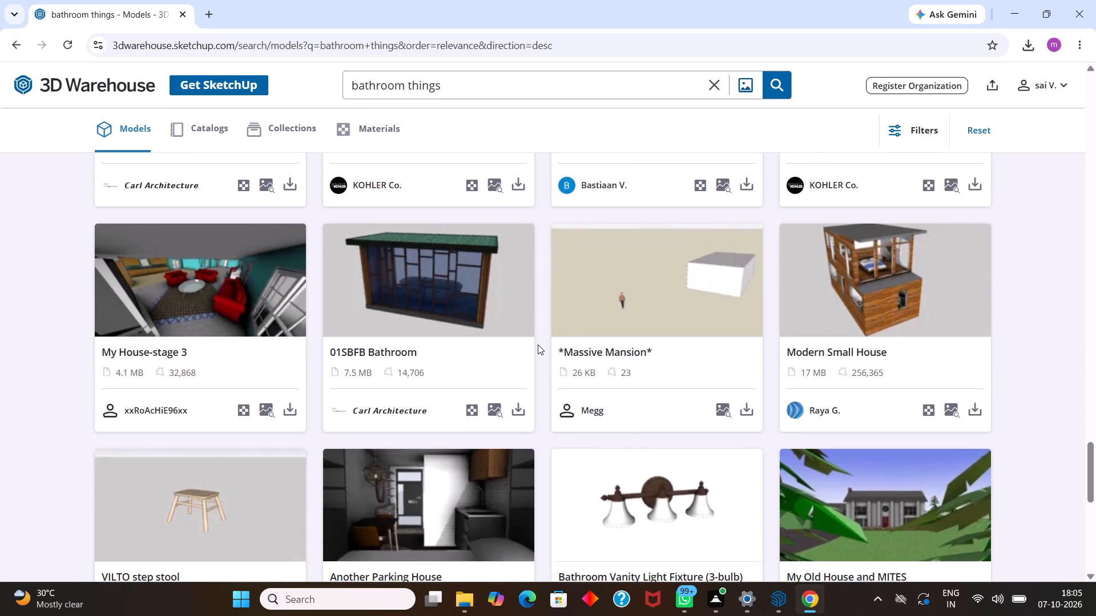
scroll(538, 345, "down", 1)
scroll(538, 345, "up", 17)
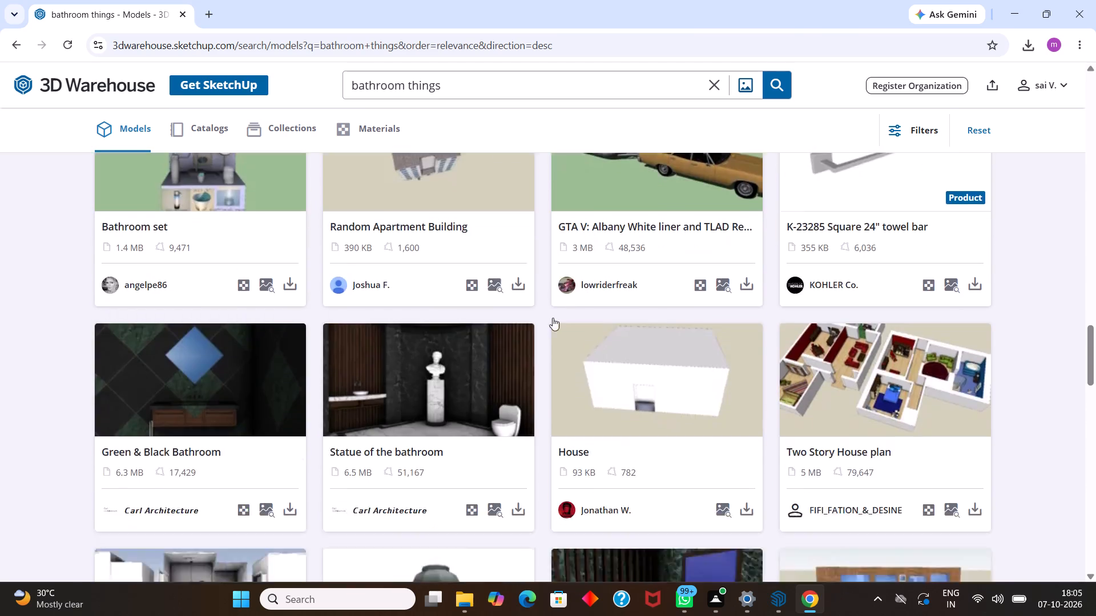
scroll(553, 318, "up", 18)
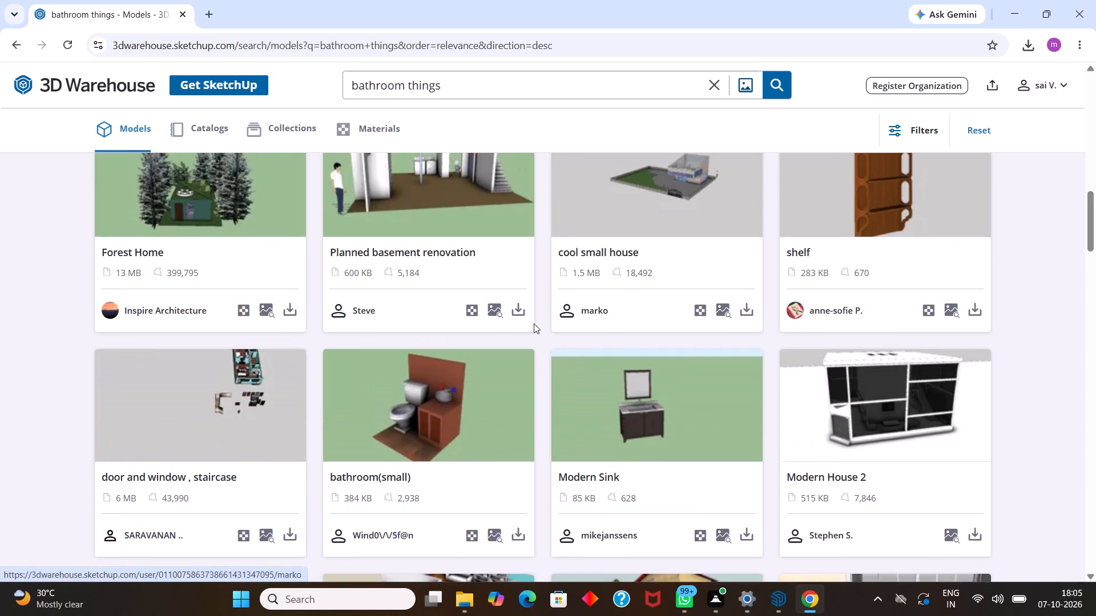
scroll(534, 323, "up", 2)
scroll(482, 336, "up", 4)
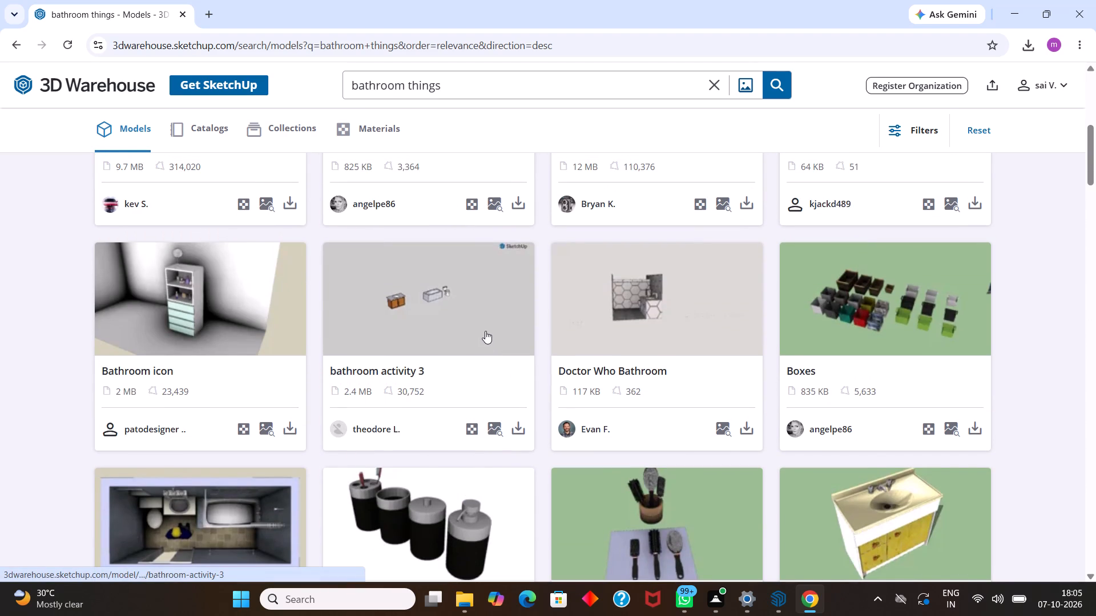
scroll(489, 318, "up", 5)
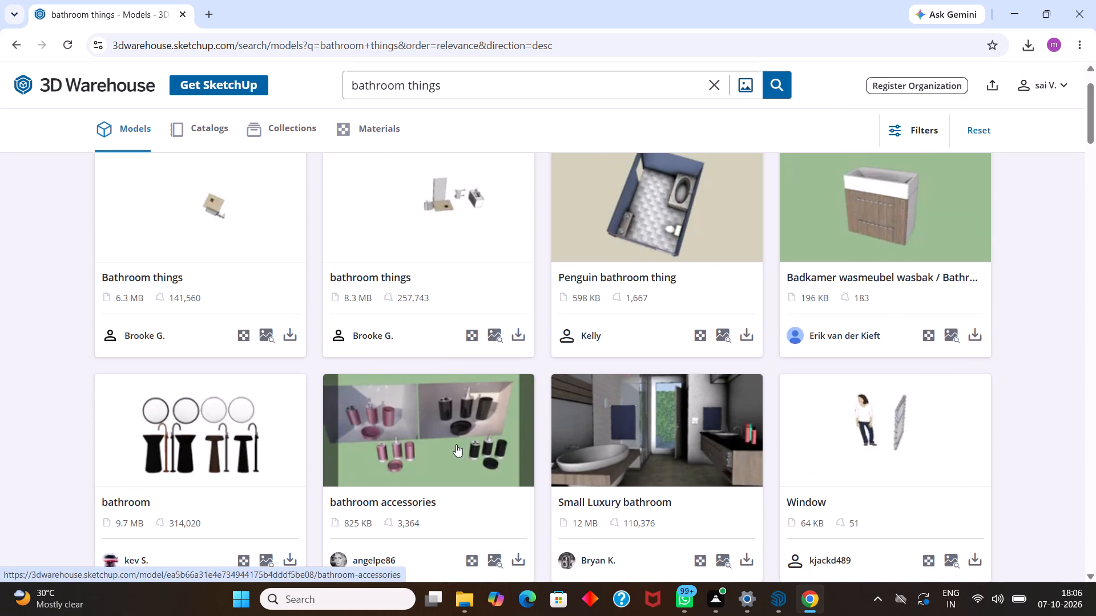
scroll(422, 439, "up", 6)
Download the "Bathroom stuff" model by angelpe86 as a SketchUp file.
scroll(434, 404, "down", 3)
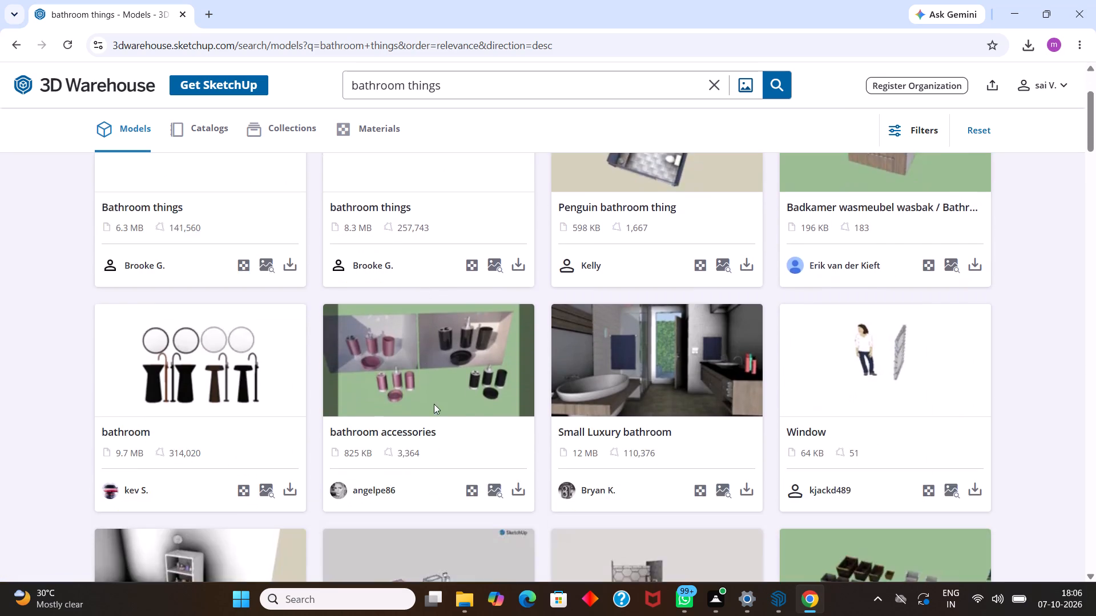
scroll(434, 404, "down", 13)
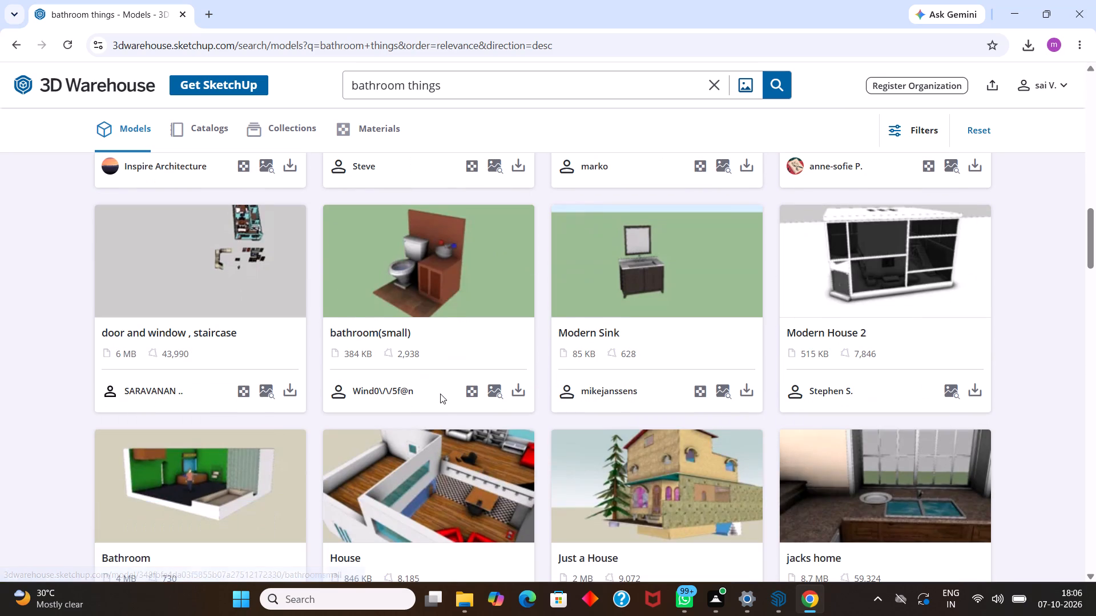
scroll(388, 382, "down", 5)
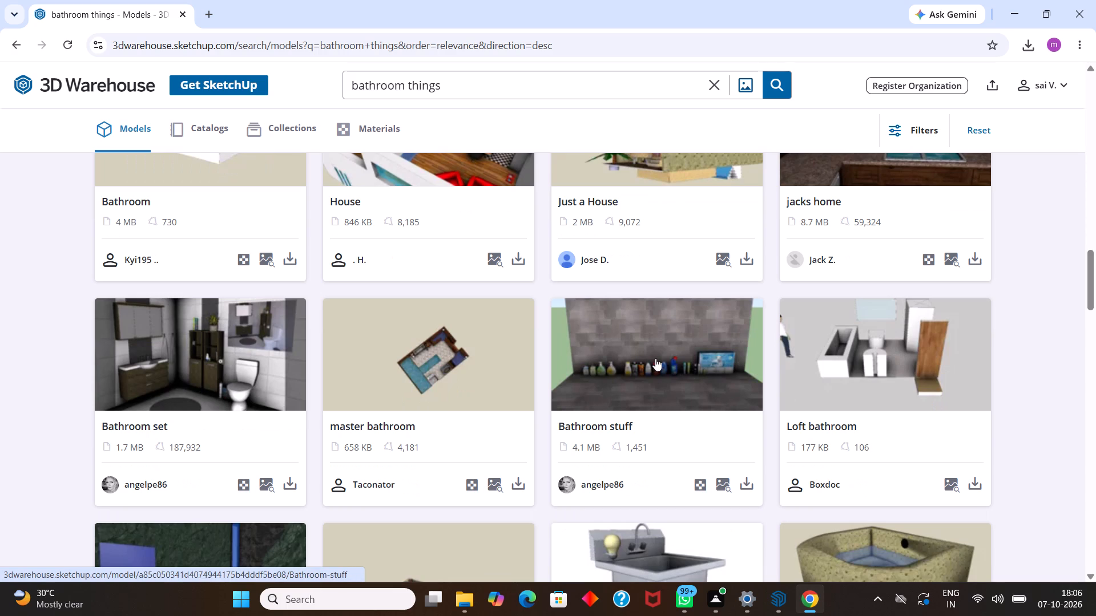
left_click(738, 479)
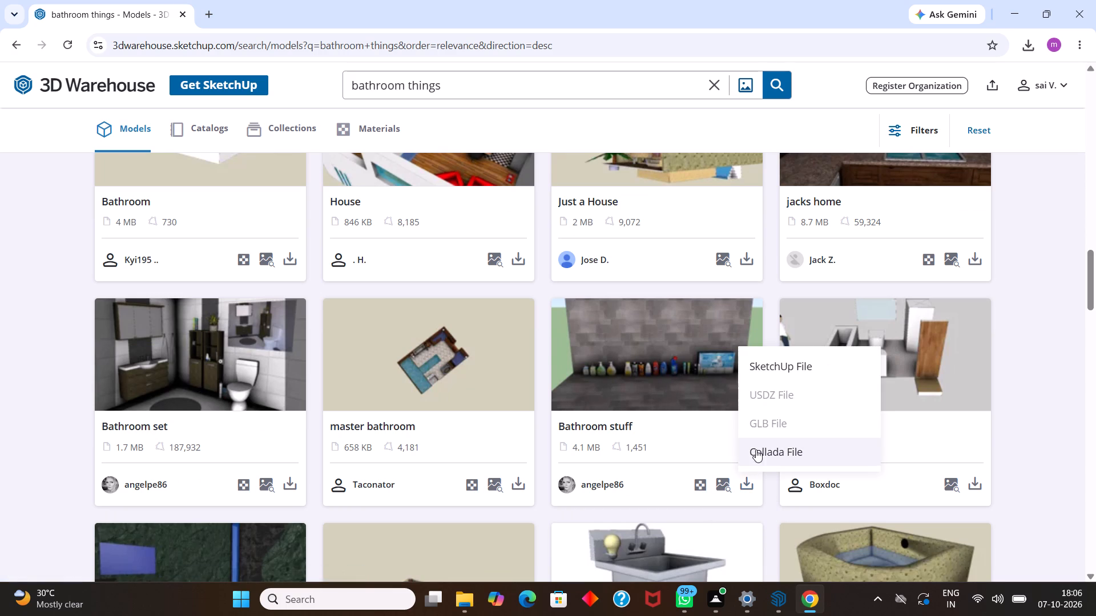
left_click(773, 366)
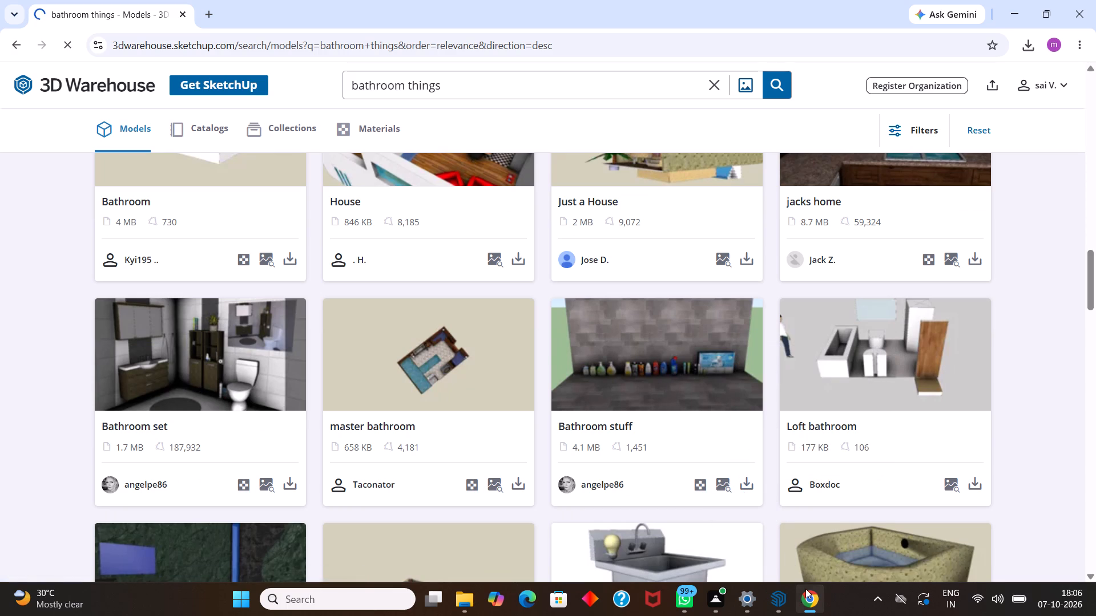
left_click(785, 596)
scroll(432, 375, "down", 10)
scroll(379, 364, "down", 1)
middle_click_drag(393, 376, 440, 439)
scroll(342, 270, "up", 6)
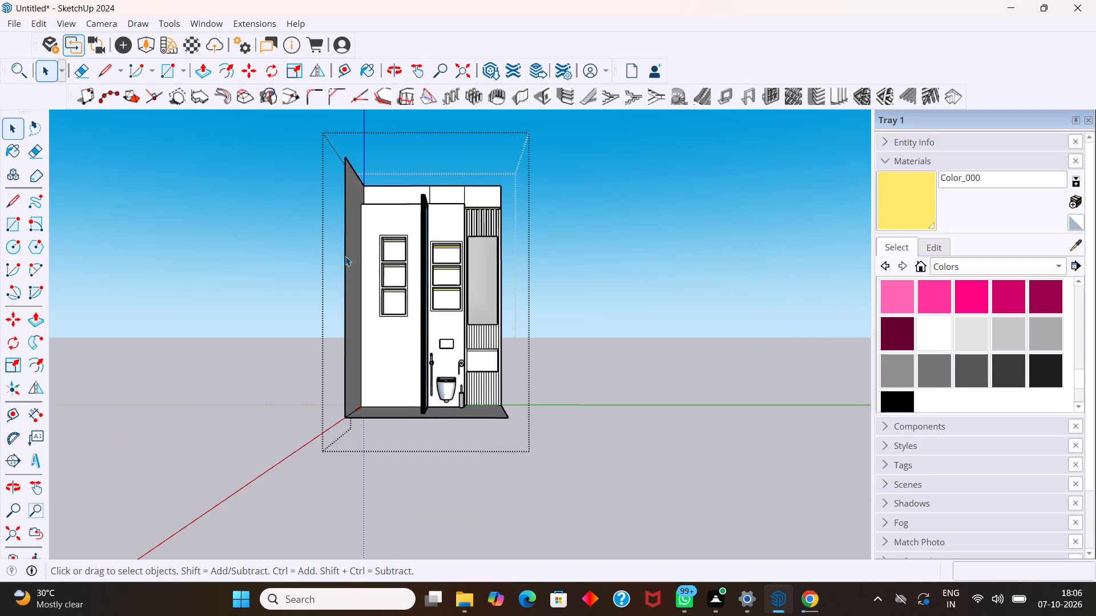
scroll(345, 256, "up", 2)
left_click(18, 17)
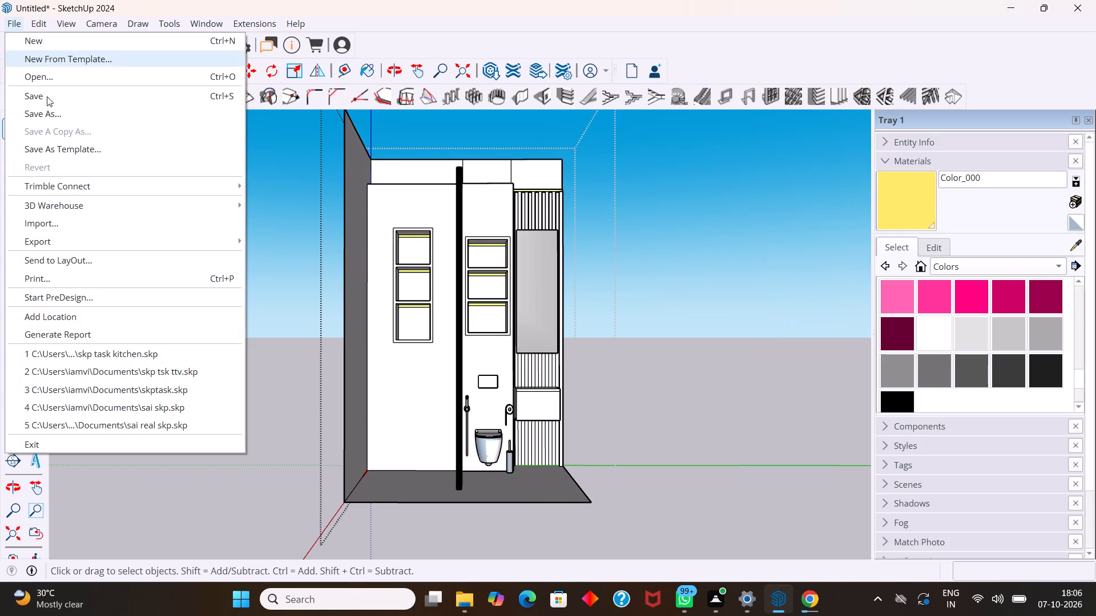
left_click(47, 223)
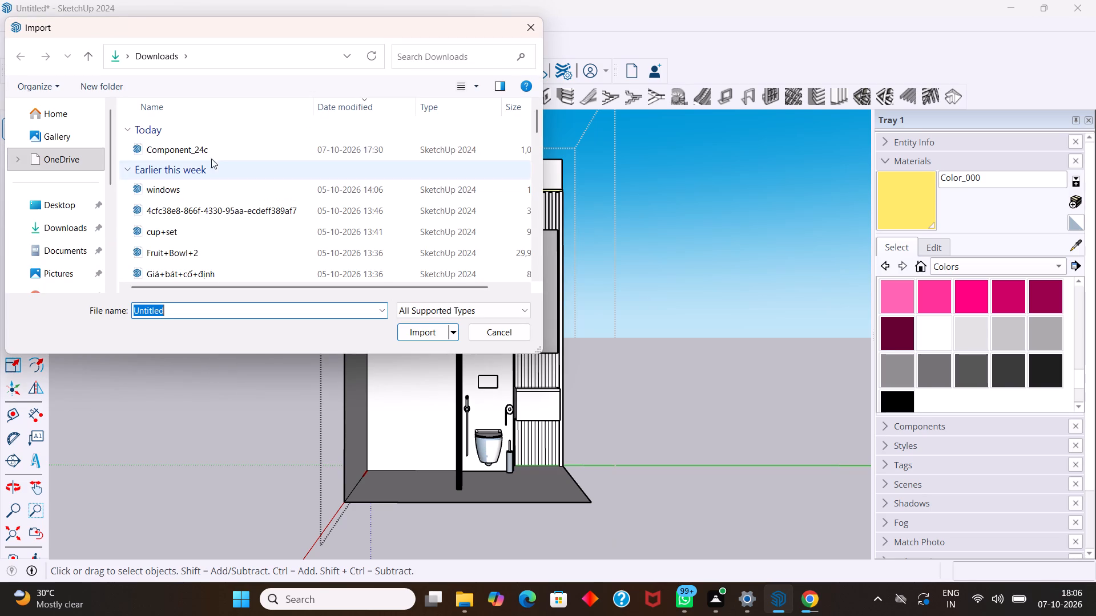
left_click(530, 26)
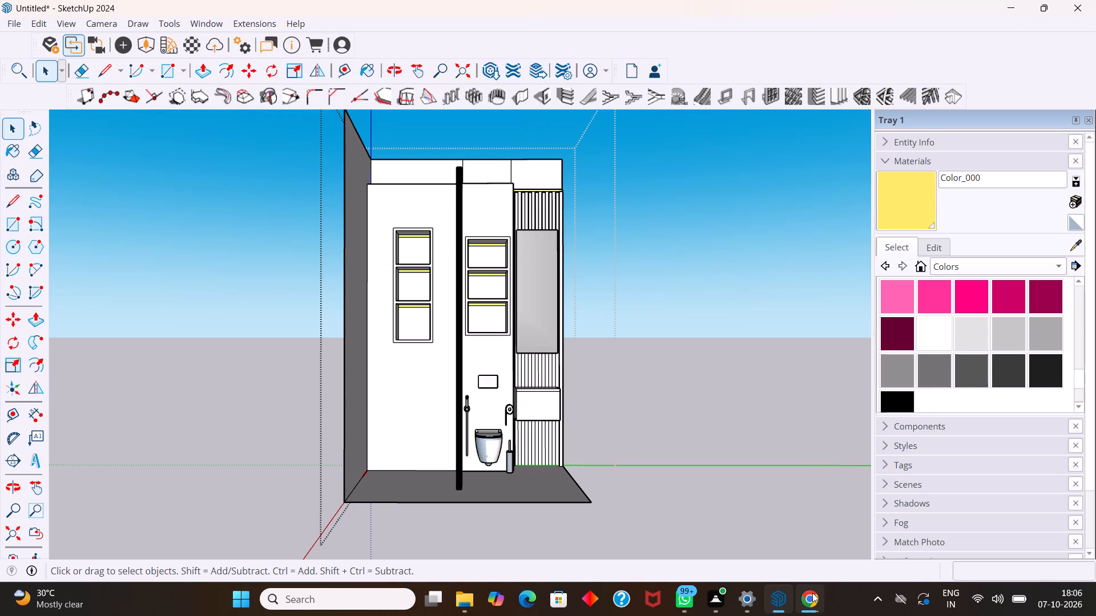
Import the downloaded bathroom+stuff.skp file and place it on the open ground well away from the bathroom, past the separate white room box.
left_click(812, 594)
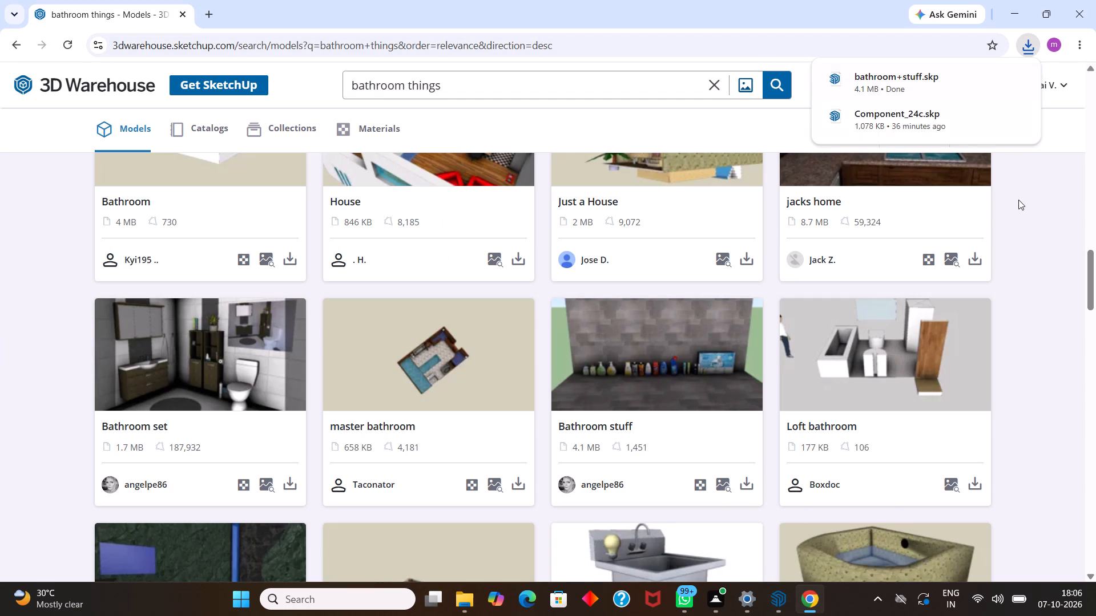
left_click(783, 605)
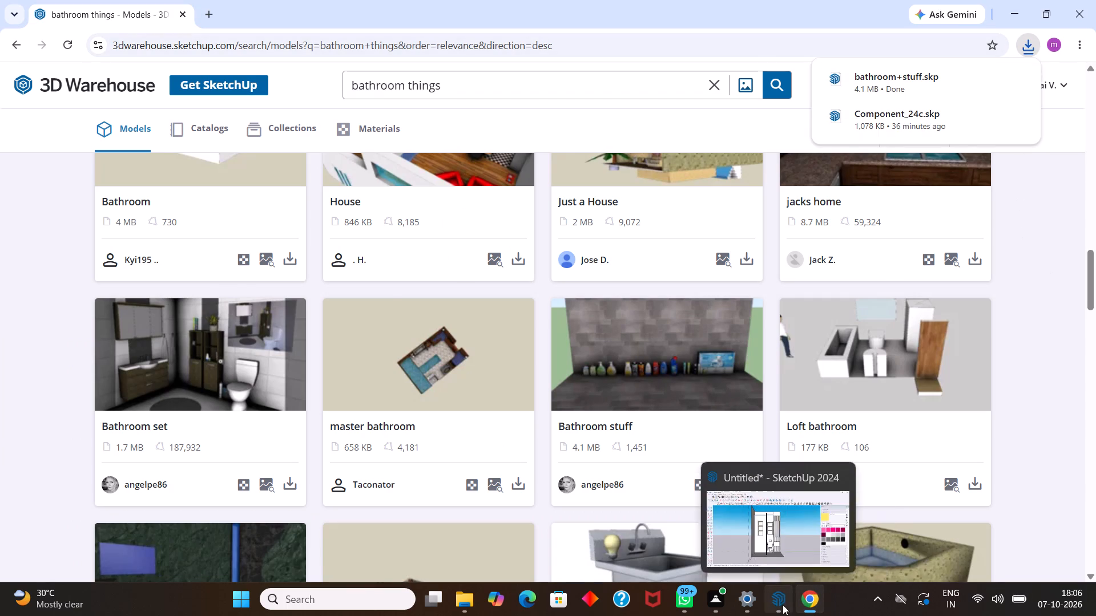
left_click(17, 23)
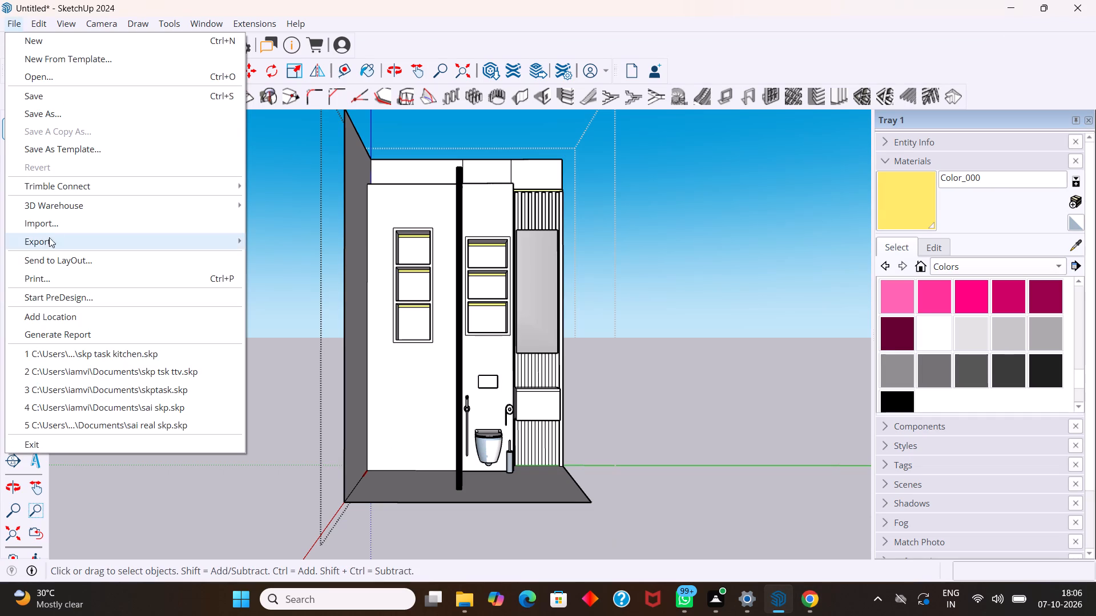
left_click(49, 225)
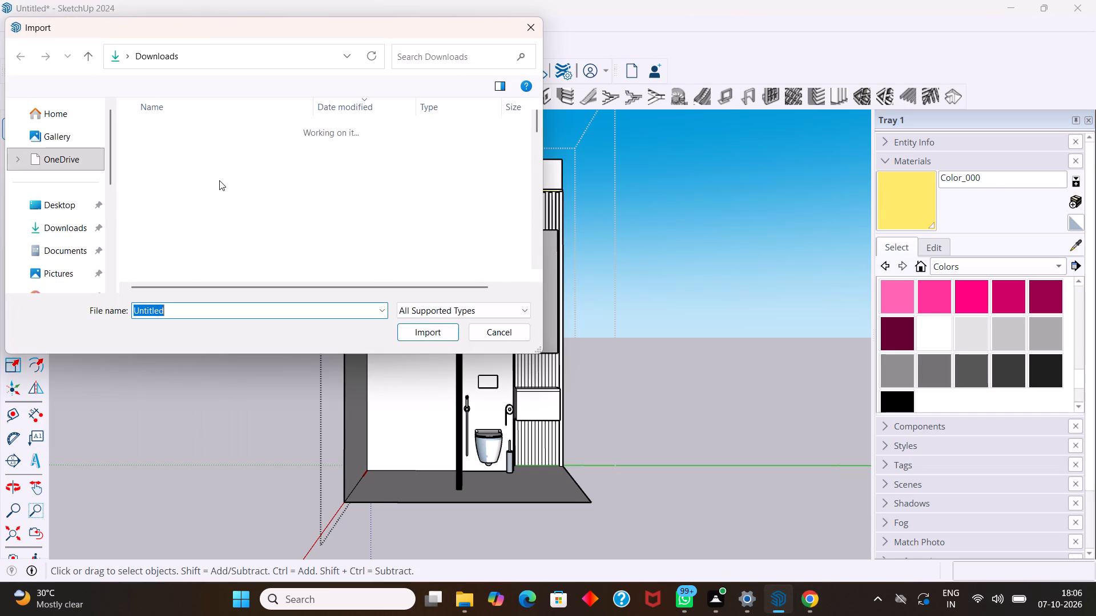
left_click(199, 153)
left_click(423, 330)
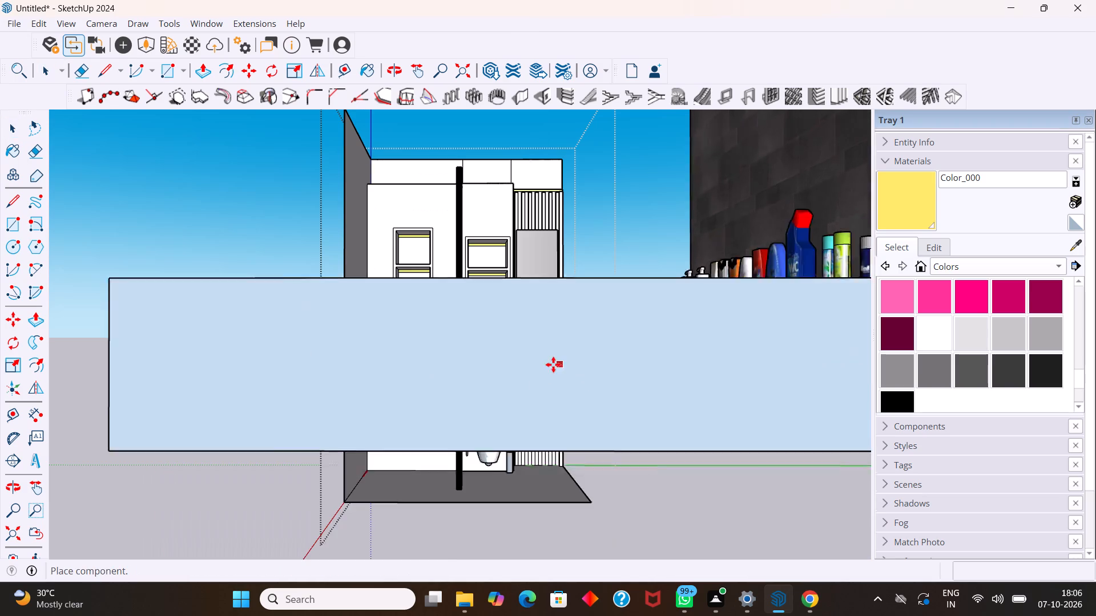
scroll(553, 364, "down", 11)
middle_click_drag(520, 360, 640, 430)
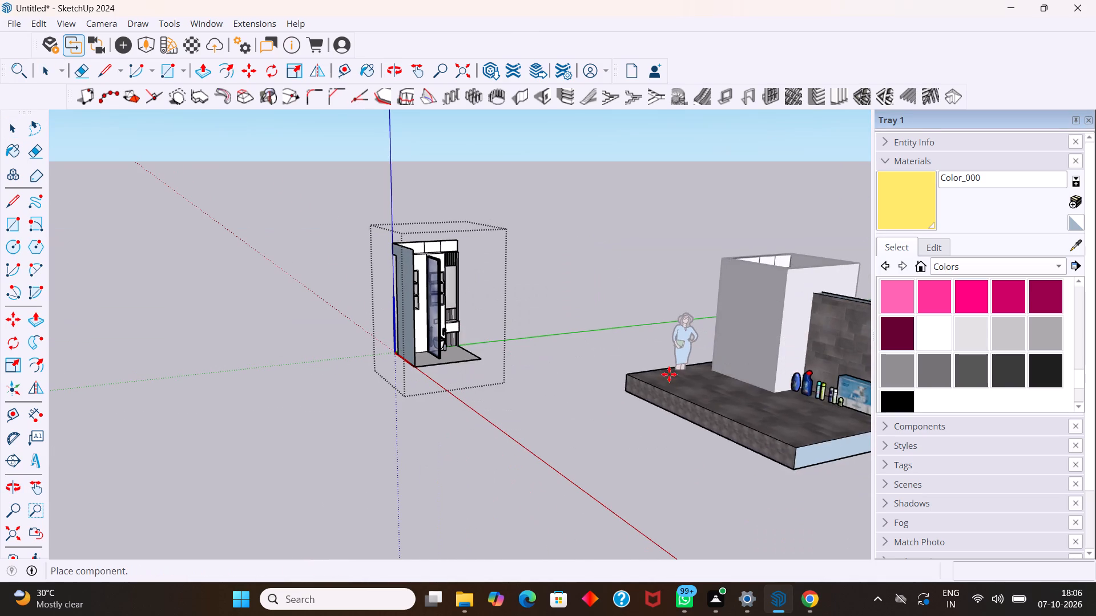
scroll(592, 252, "down", 11)
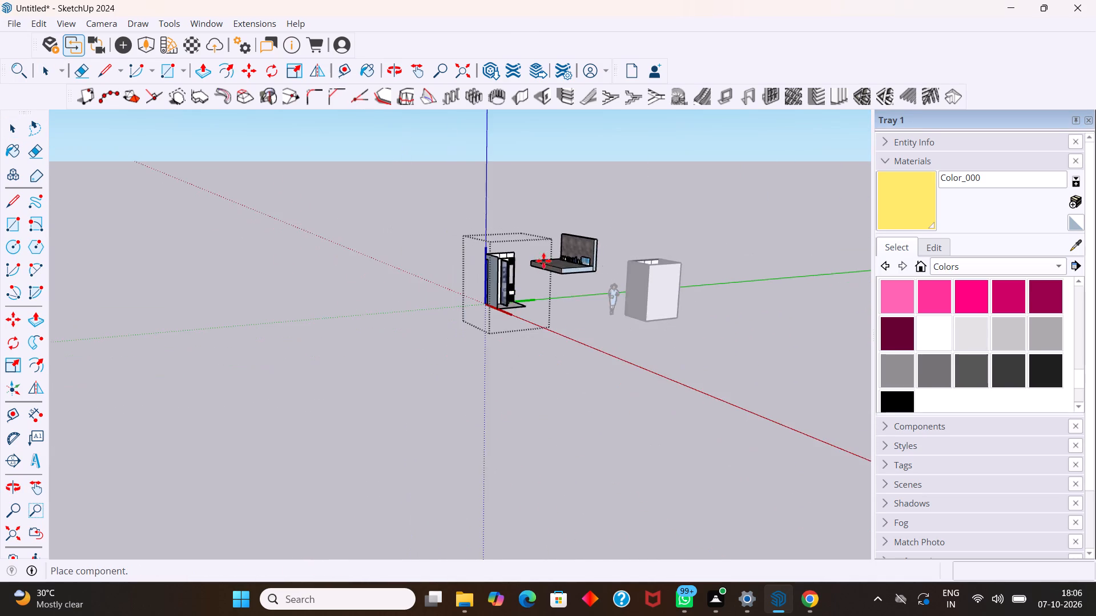
scroll(543, 261, "down", 10)
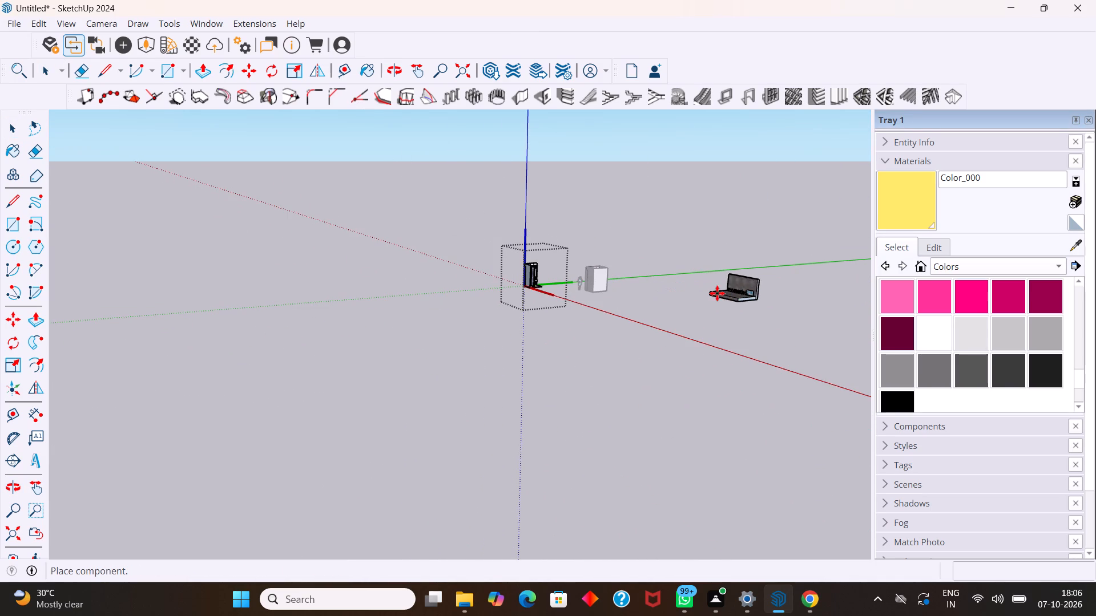
left_click(718, 293)
key("space")
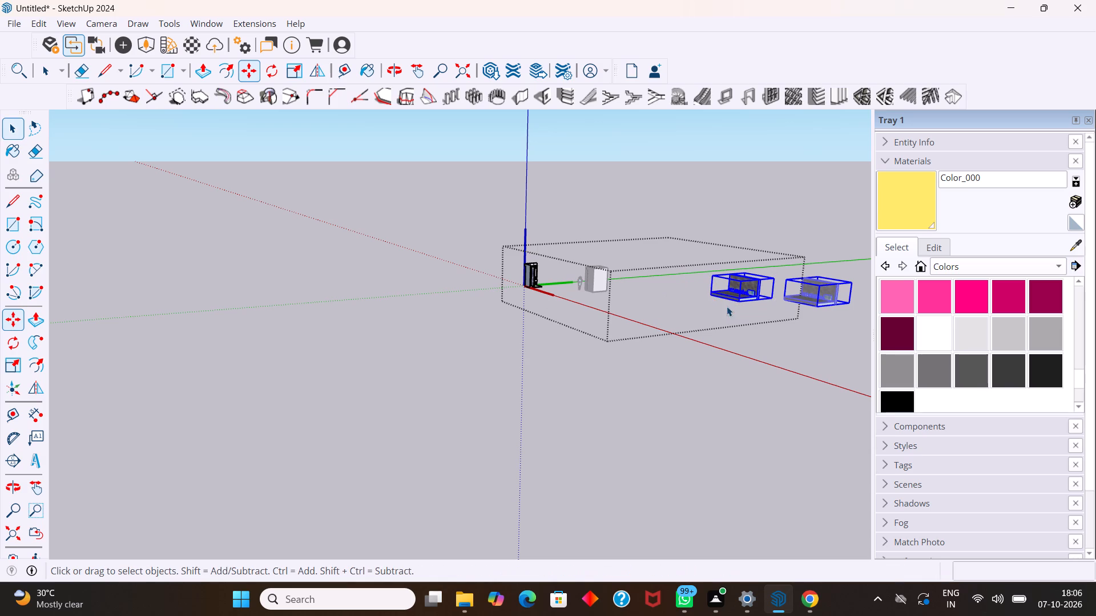
Explode the imported bathroom accessories component into its separate objects and clear the selection.
scroll(732, 278, "up", 7)
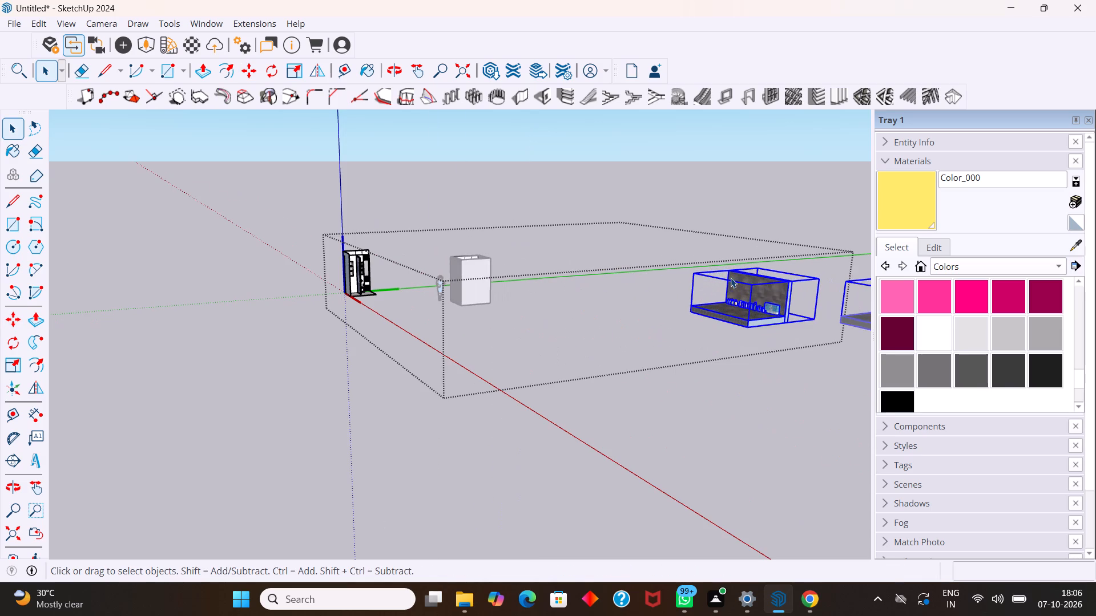
right_click(753, 303)
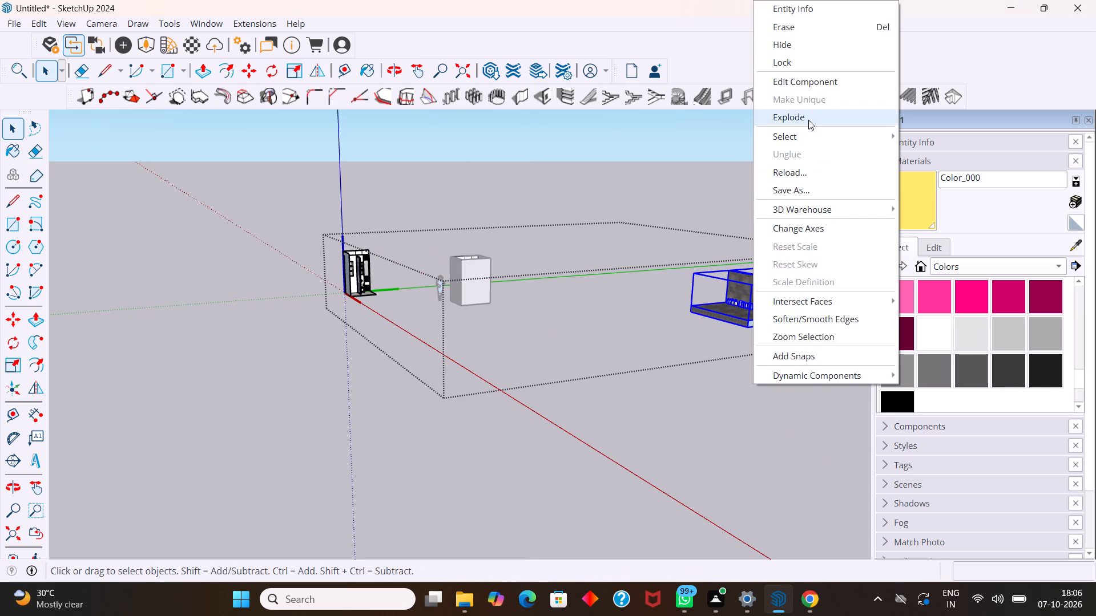
left_click(808, 117)
scroll(763, 286, "up", 7)
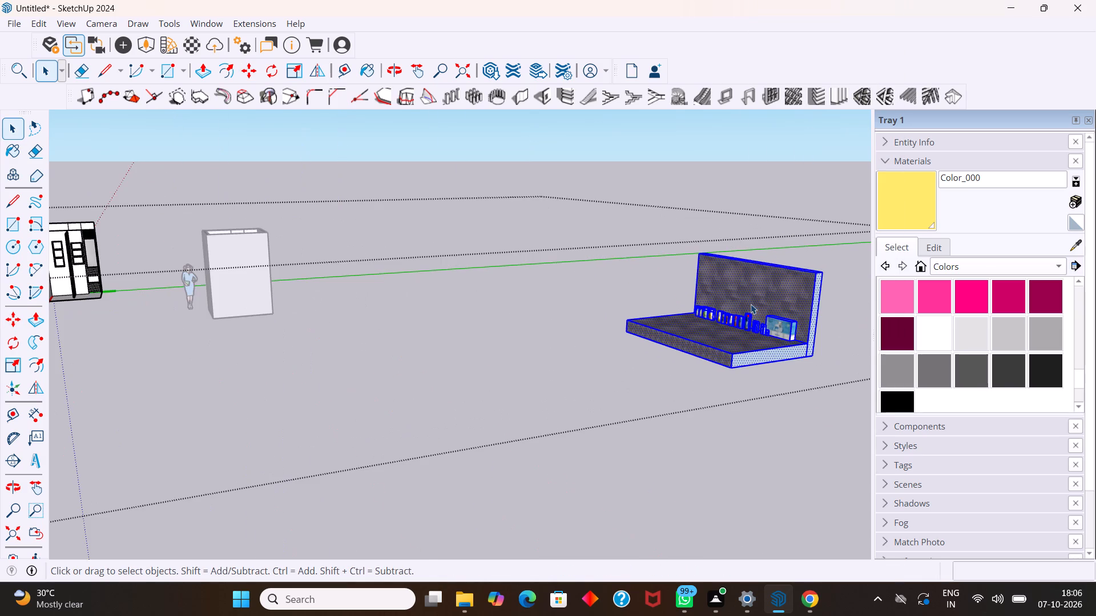
scroll(751, 304, "up", 7)
left_click(602, 301)
Examine the row of bottles on the imported stone shelf to choose toiletries for the bathroom.
scroll(567, 314, "down", 2)
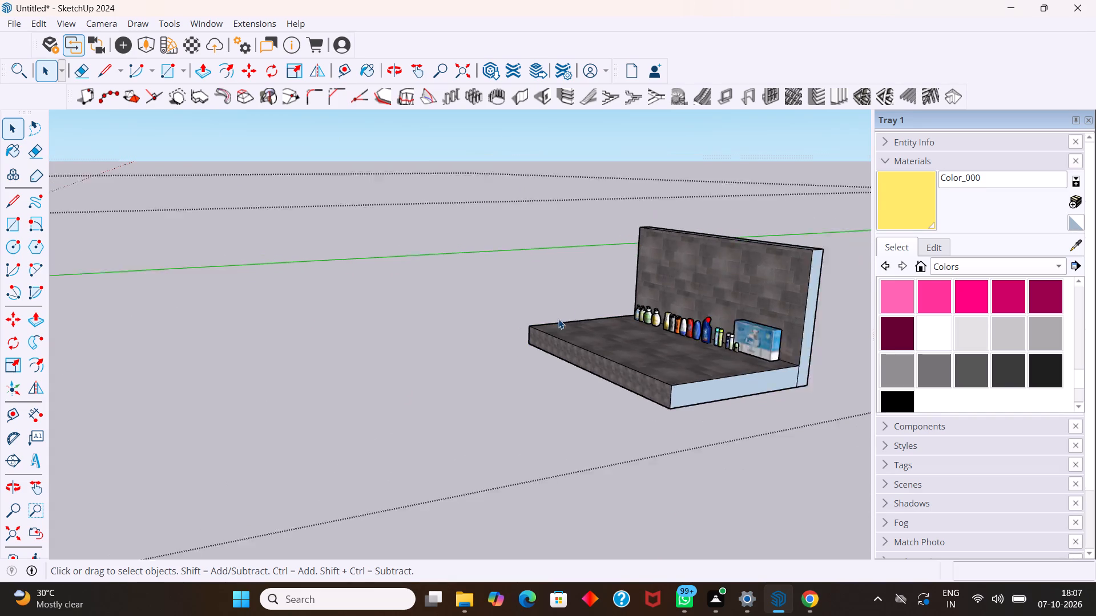
scroll(558, 319, "down", 7)
scroll(590, 319, "up", 9)
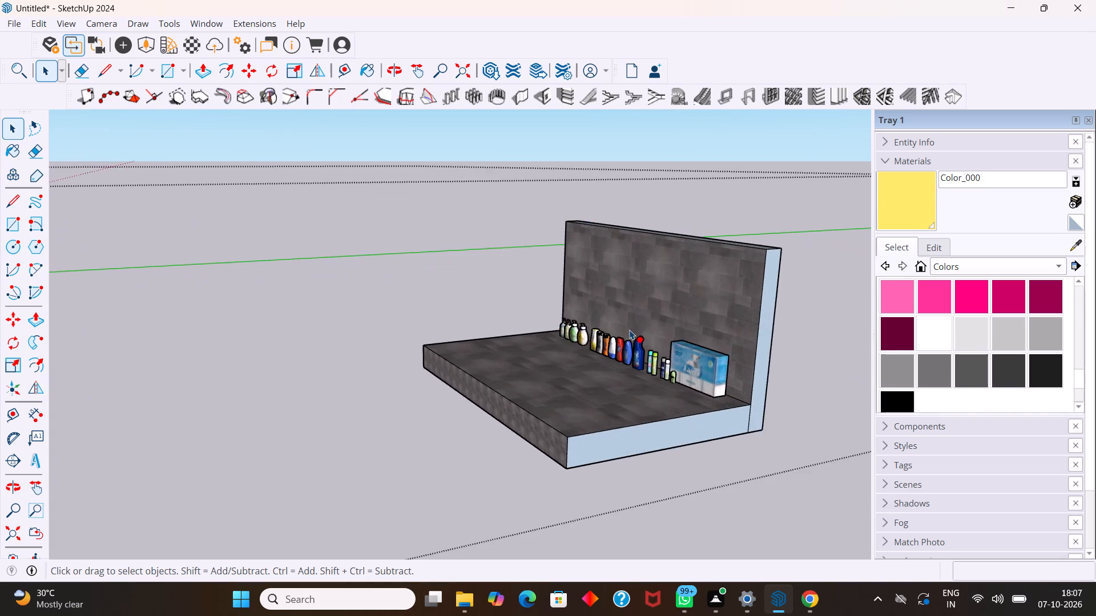
scroll(629, 330, "up", 3)
middle_click_drag(628, 330, 812, 332)
scroll(676, 323, "up", 8)
middle_click_drag(676, 305, 823, 301)
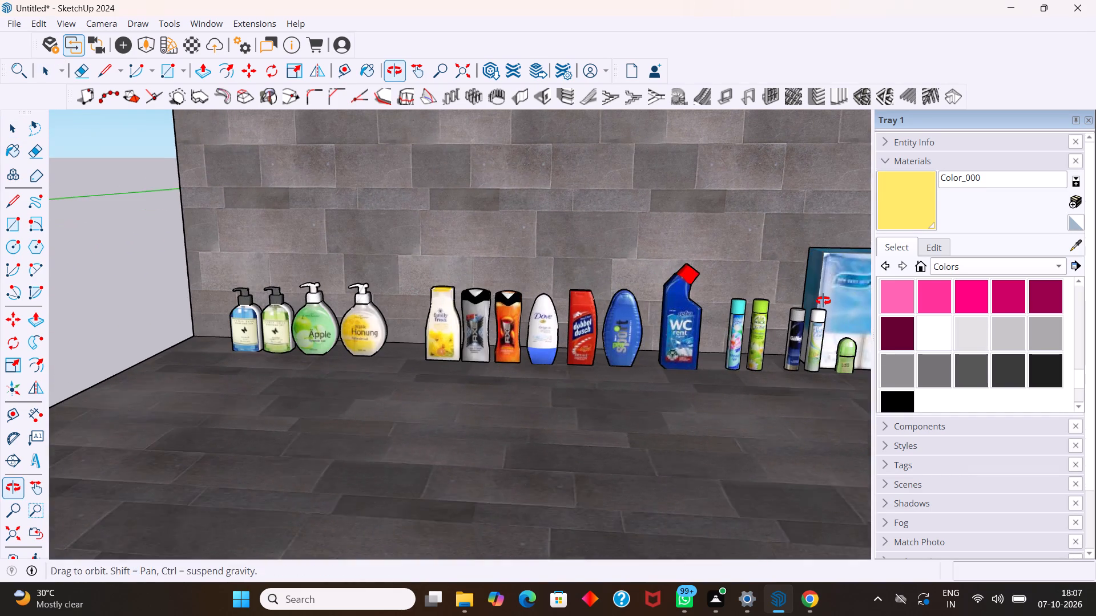
middle_click_drag(823, 301, 824, 301)
left_click(358, 349)
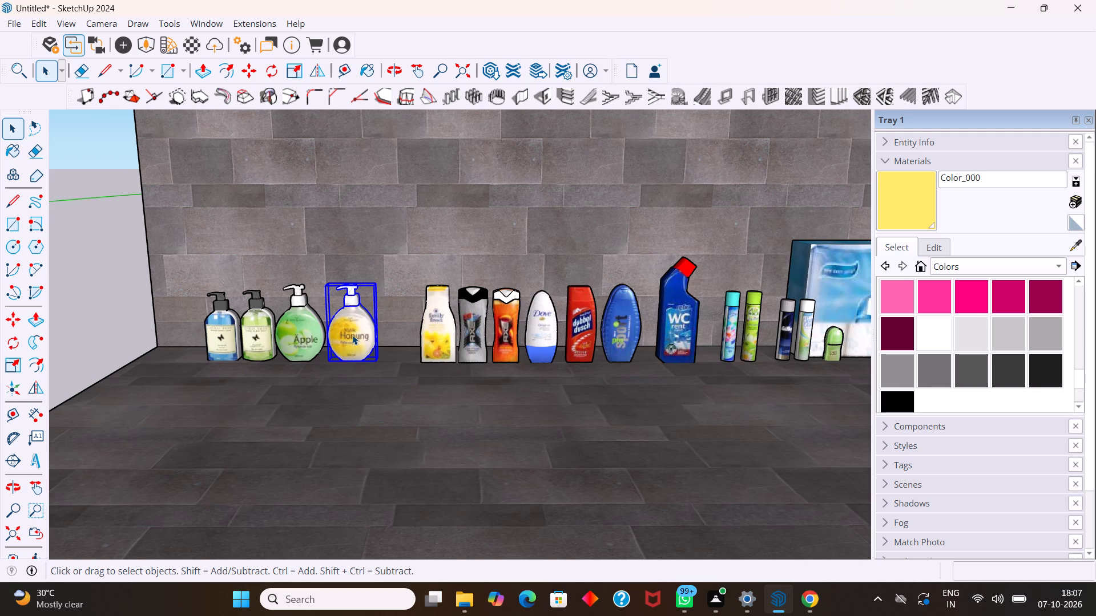
left_click(305, 335, "ctrl")
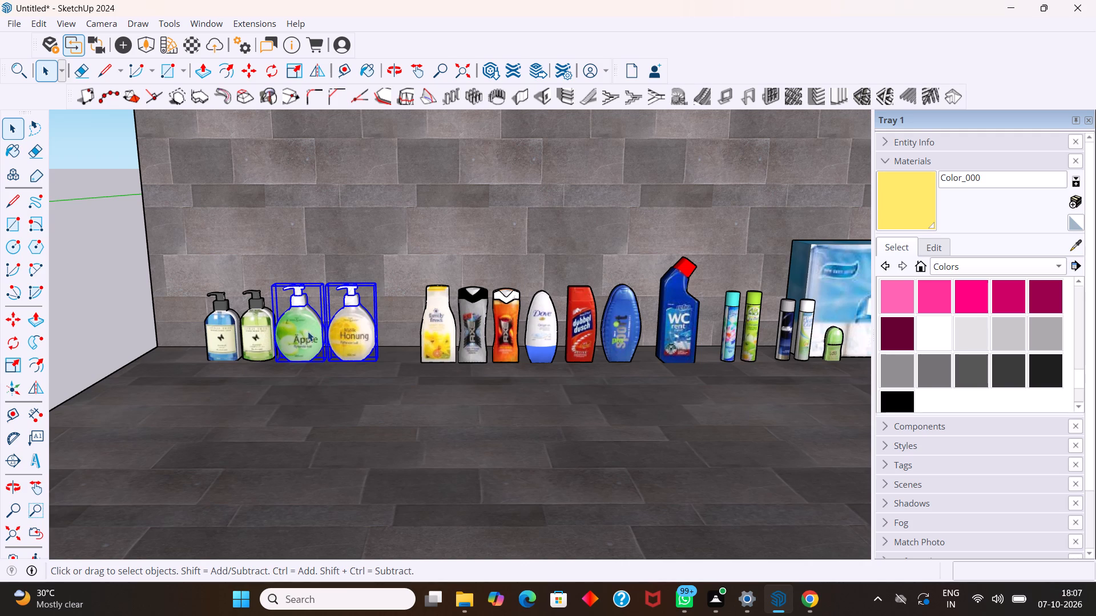
left_click(305, 331)
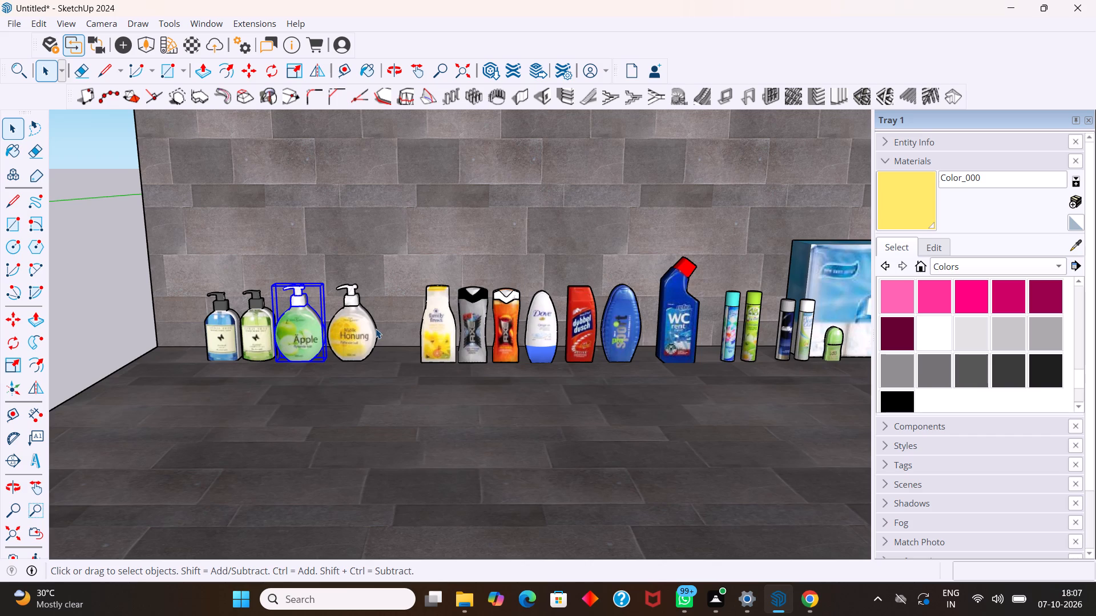
scroll(376, 329, "down", 2)
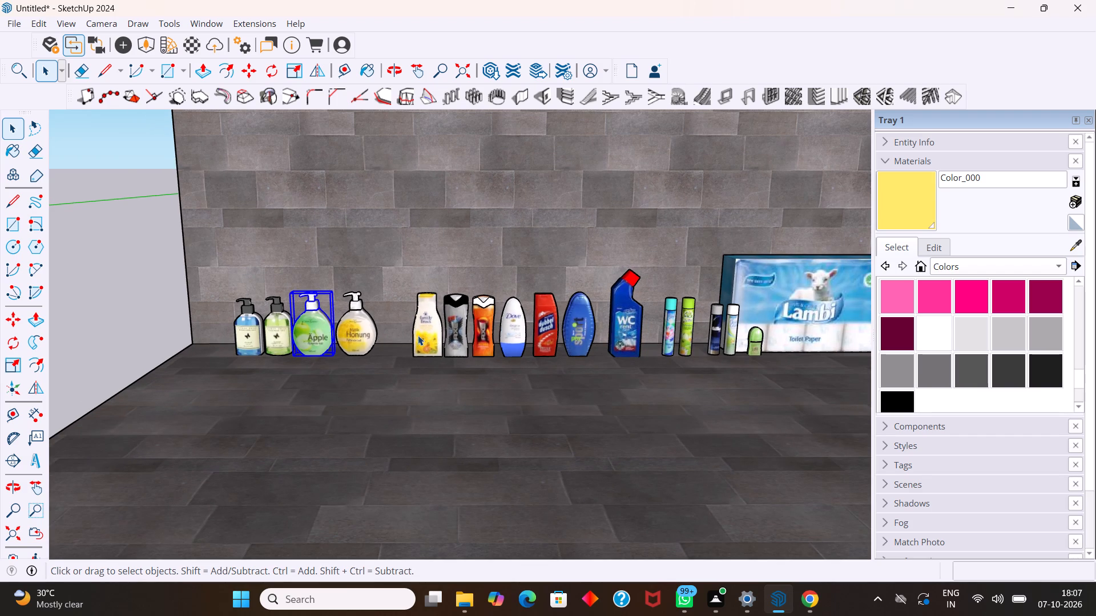
Move the light-green pump bottle and yellow Honung soap dispenser about 75' from the stone shelf to the open area beside the bathroom.
left_click(275, 332)
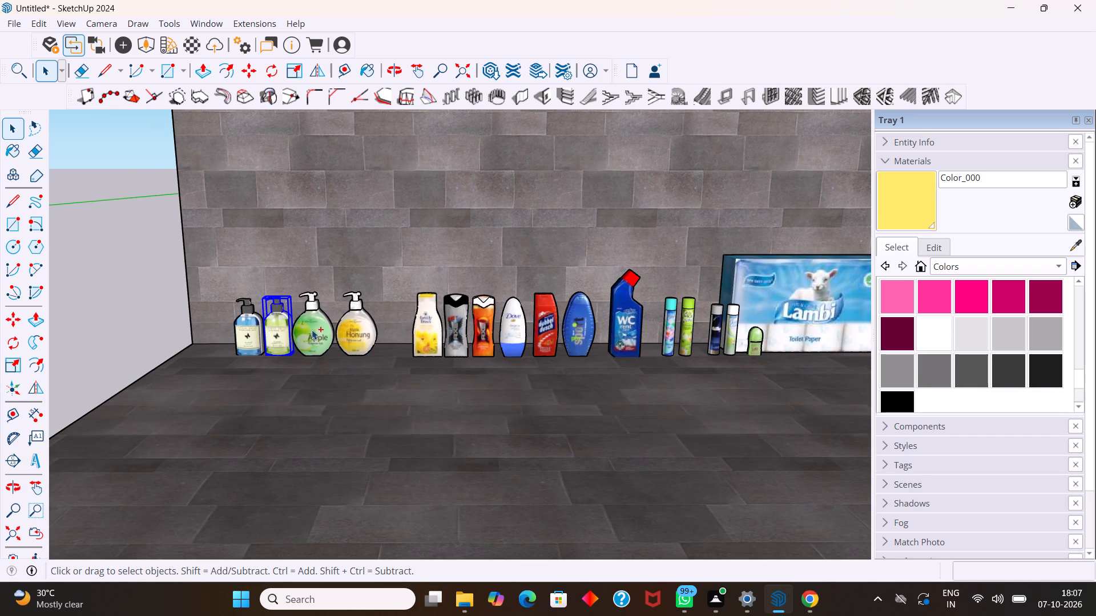
left_click(353, 331, "ctrl")
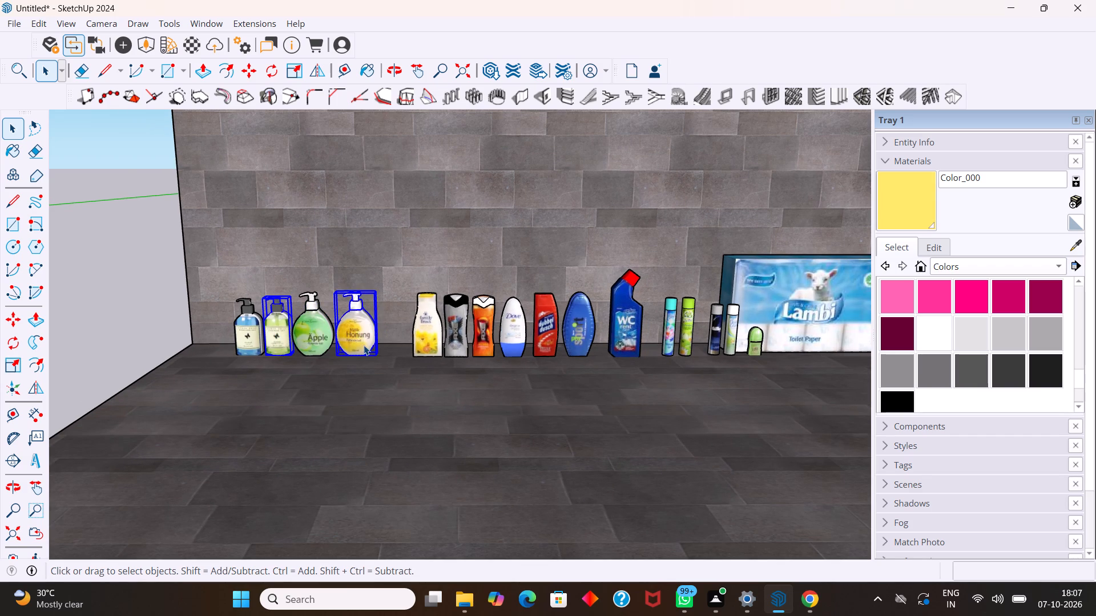
key("m")
left_click(338, 355)
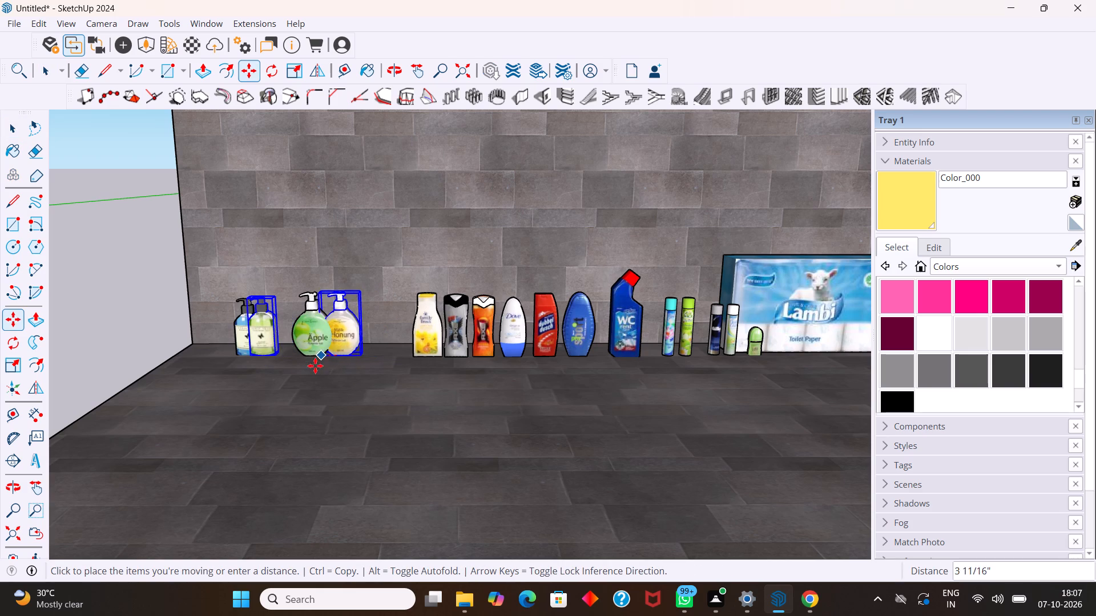
scroll(275, 366, "down", 20)
scroll(268, 359, "down", 20)
scroll(268, 359, "down", 1)
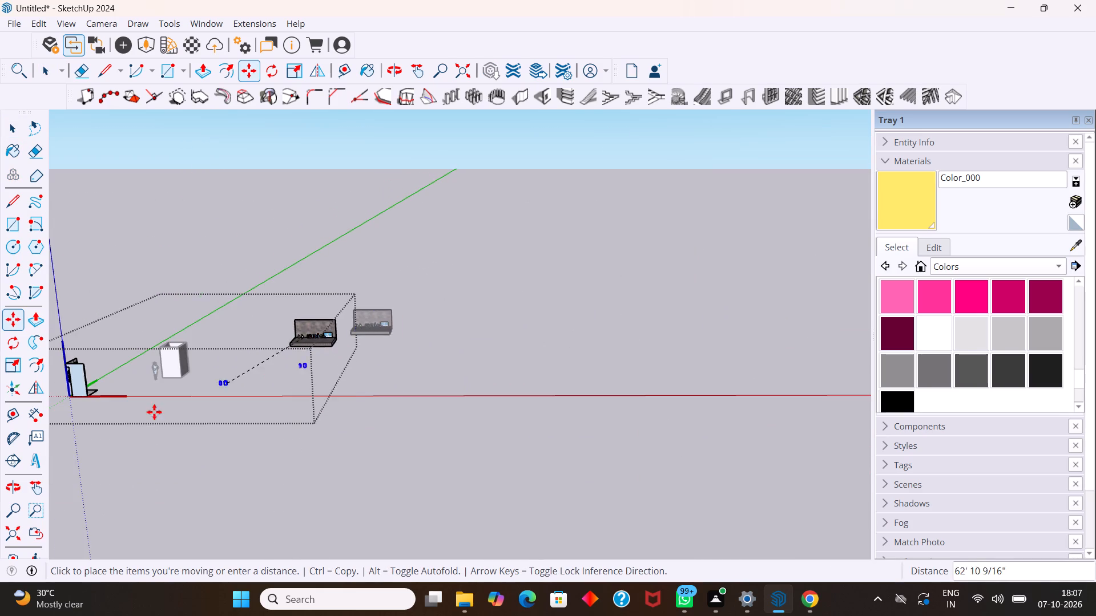
scroll(119, 416, "up", 8)
middle_click_drag(140, 383, 70, 420)
middle_click_drag(189, 363, 78, 409)
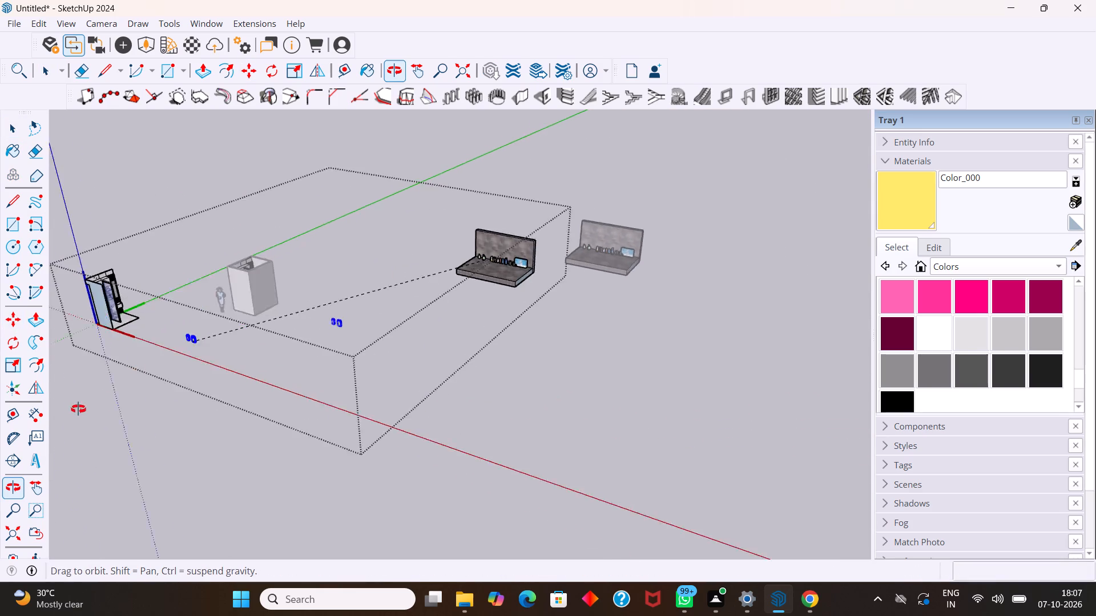
middle_click_drag(78, 409, 71, 403)
middle_click_drag(249, 305, 115, 325)
scroll(204, 236, "up", 7)
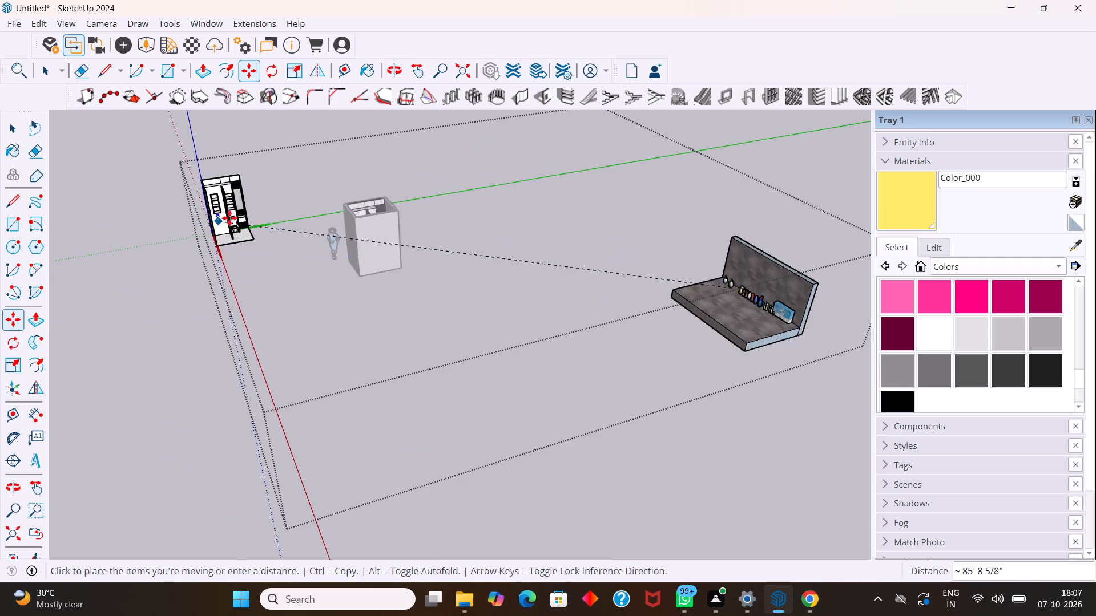
scroll(229, 218, "up", 14)
scroll(320, 358, "down", 8)
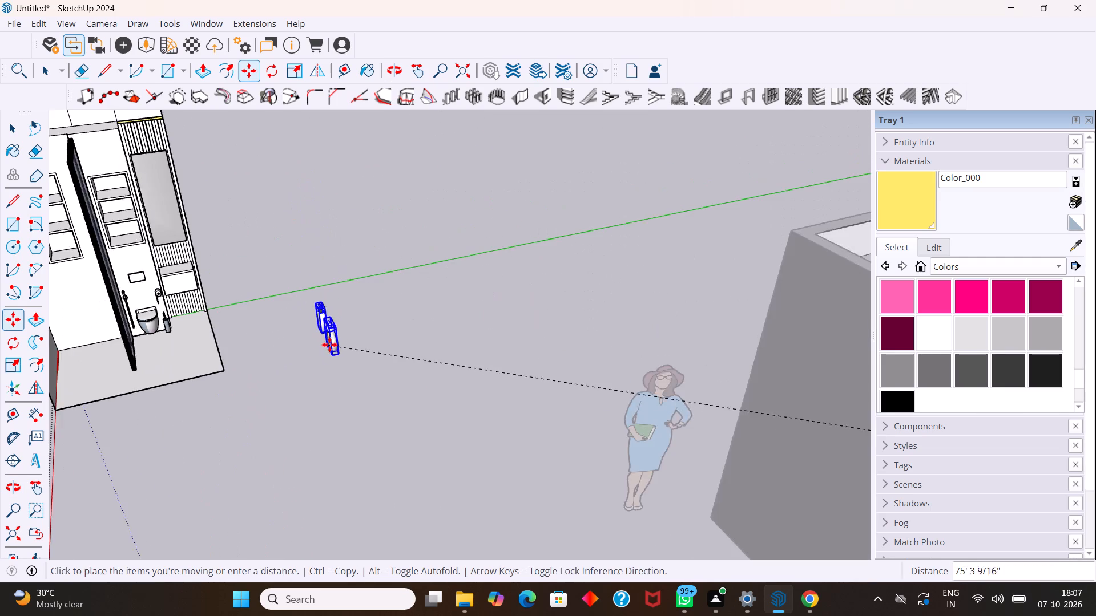
scroll(329, 345, "down", 2)
left_click(325, 352)
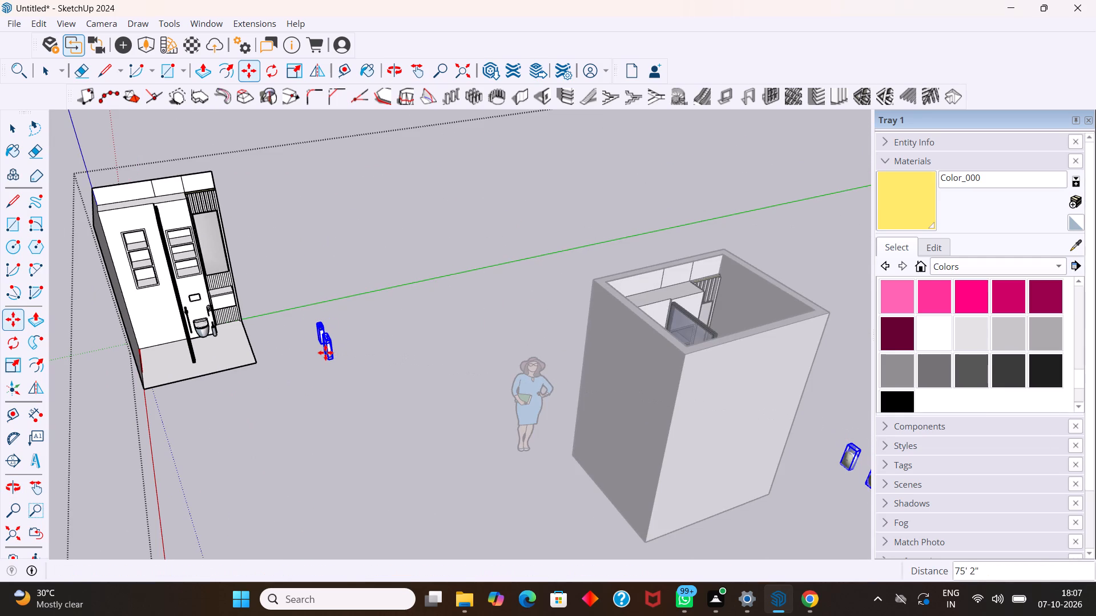
left_click(325, 352)
left_click(335, 350)
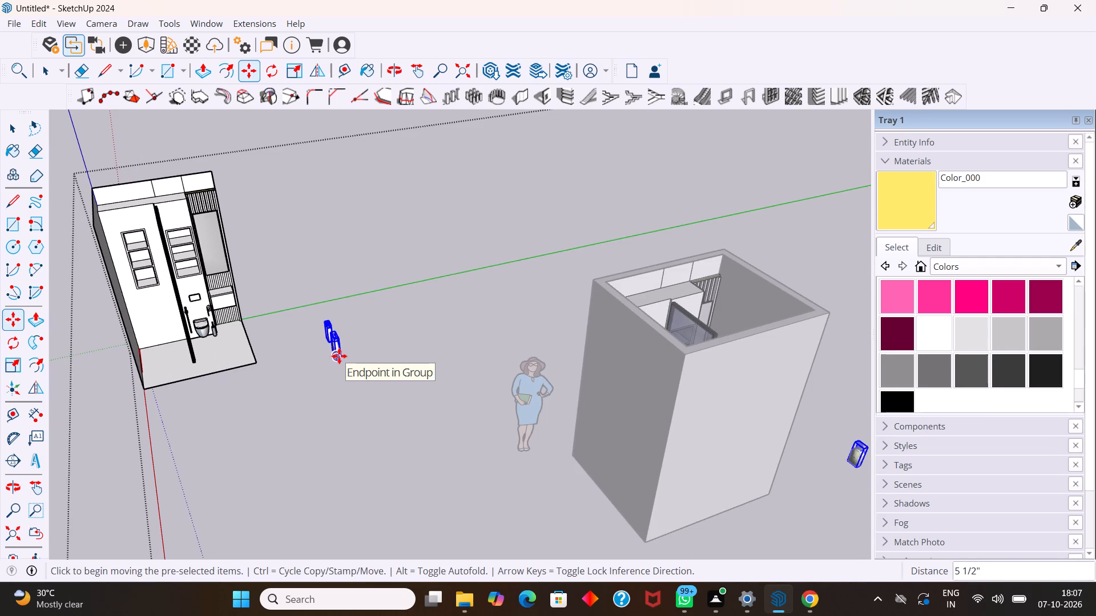
Rotate the two moved soap bottles together by 90 degrees so they face the same way as the bathroom's niche wall.
key("q")
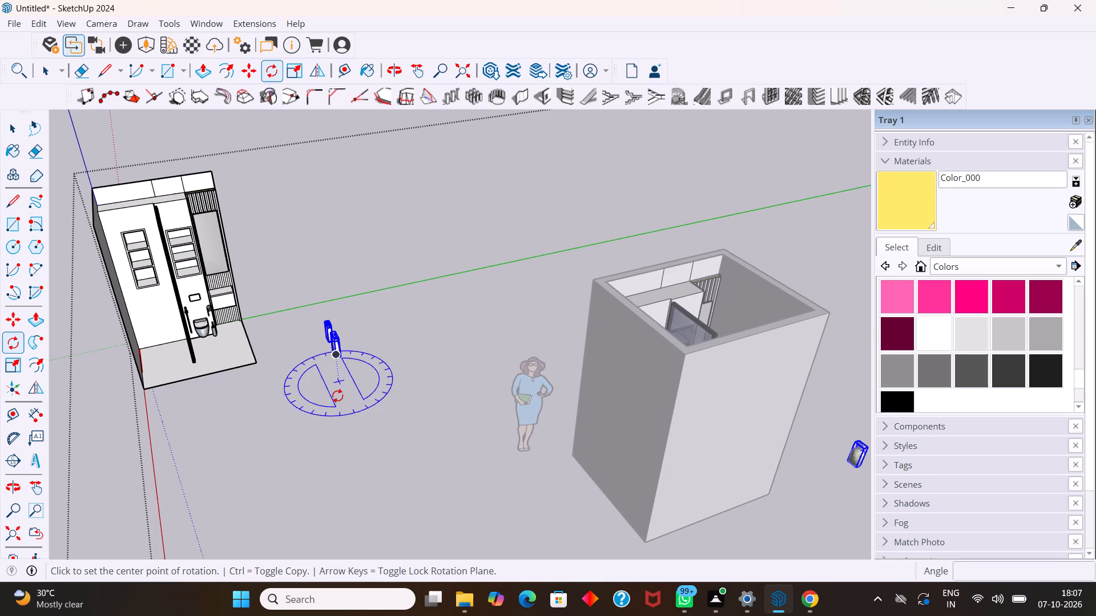
left_click(339, 425)
left_click(255, 441)
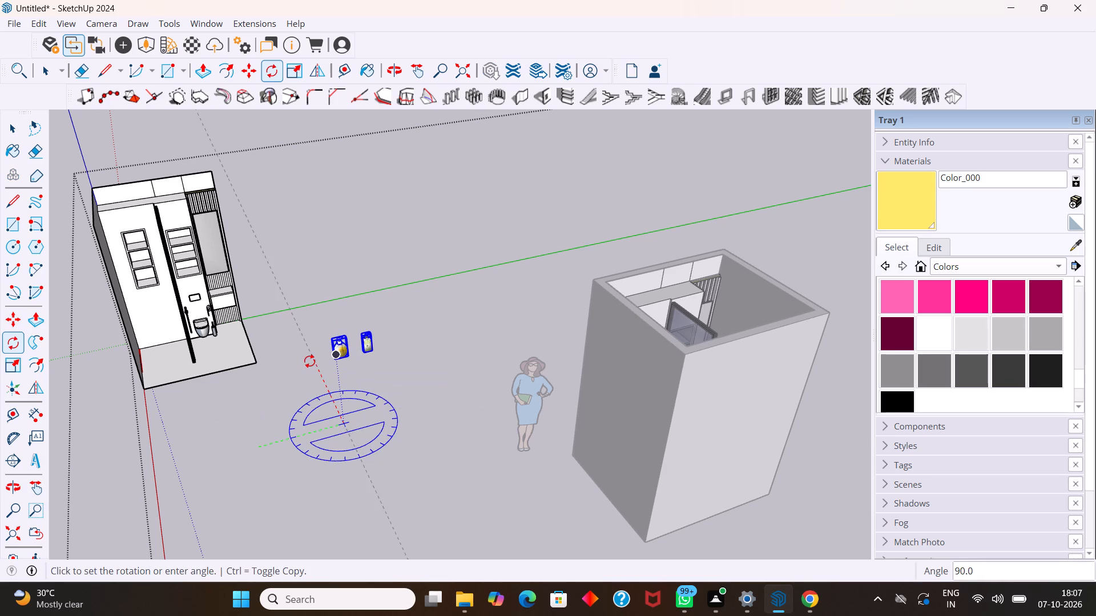
left_click(311, 359)
key("space")
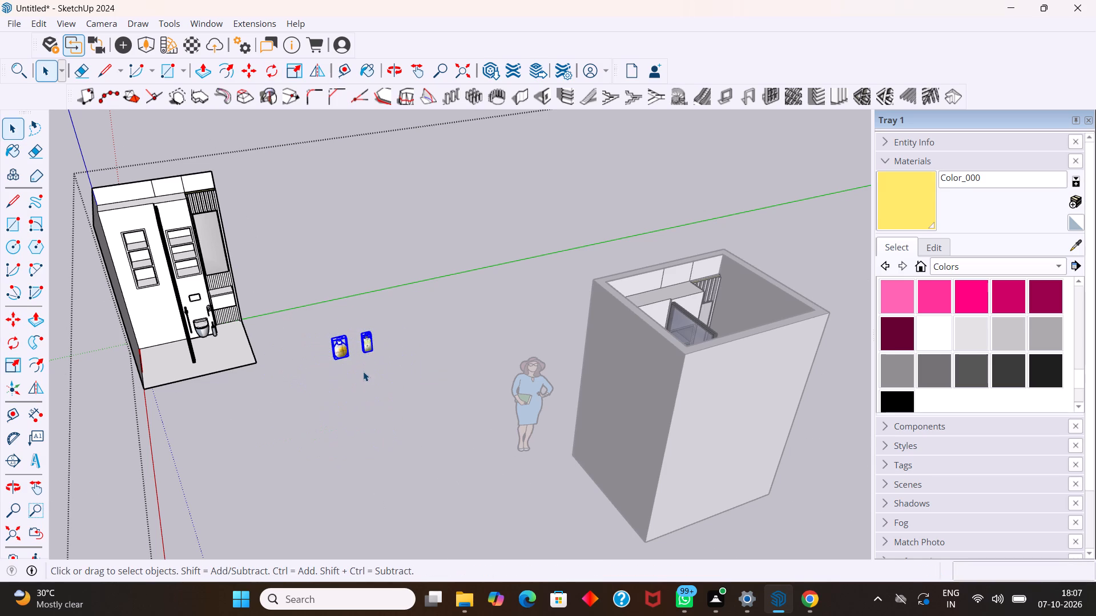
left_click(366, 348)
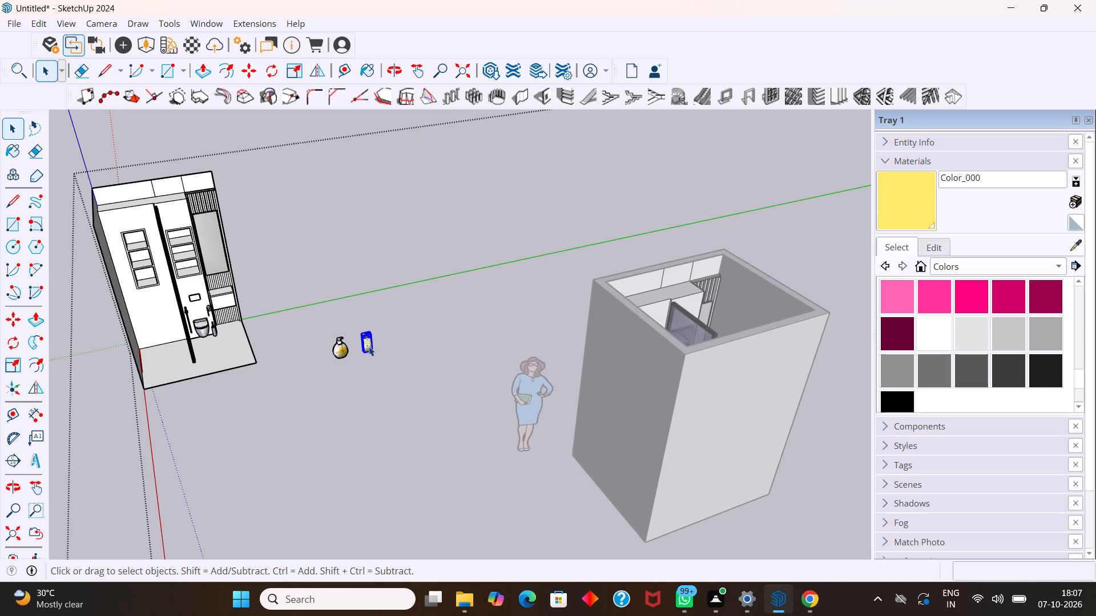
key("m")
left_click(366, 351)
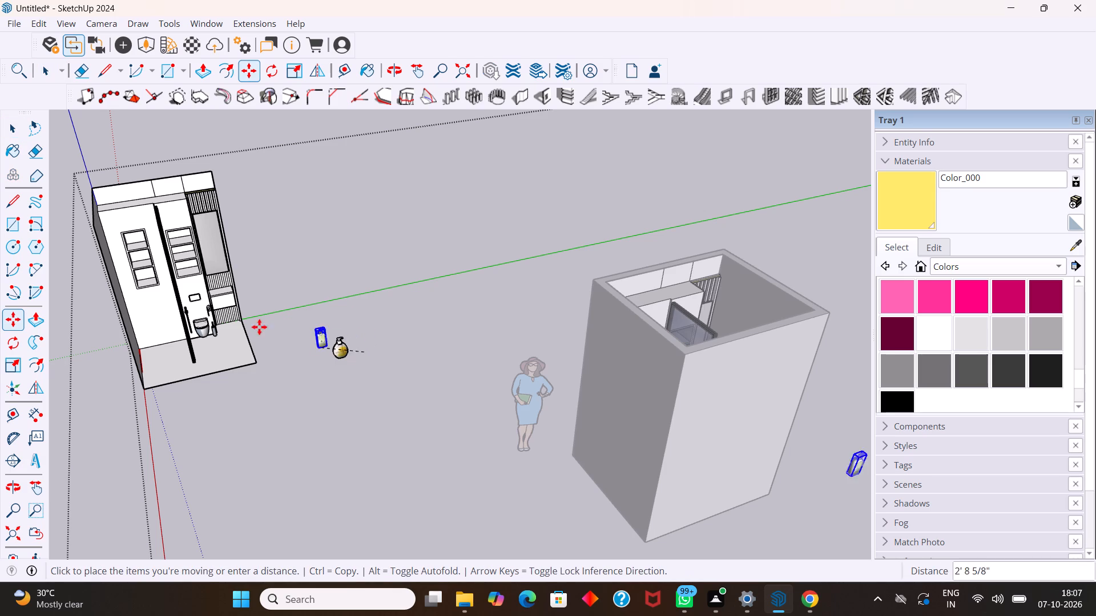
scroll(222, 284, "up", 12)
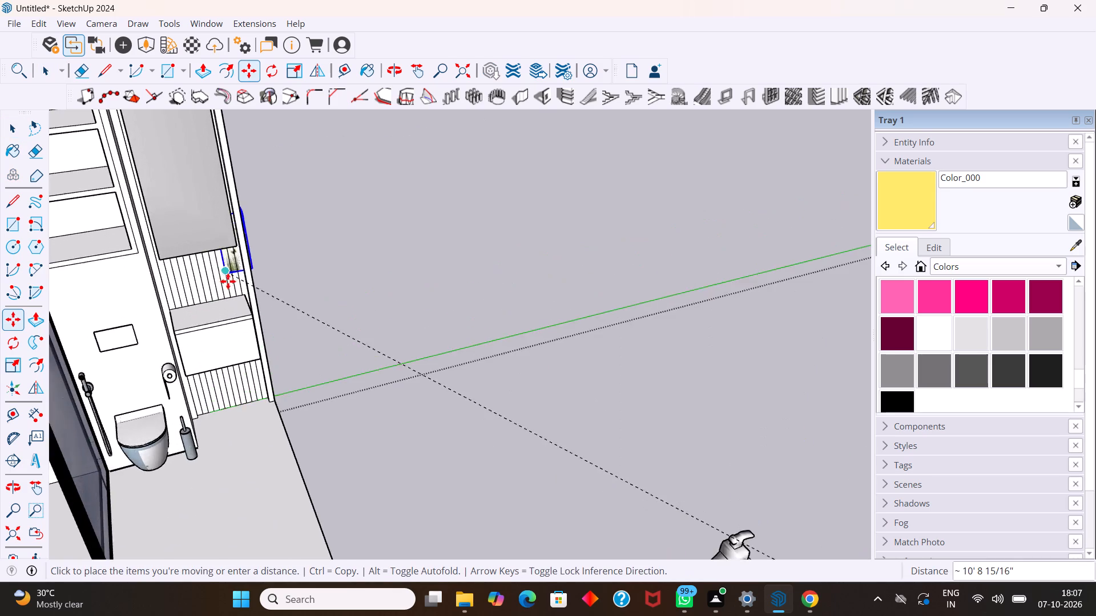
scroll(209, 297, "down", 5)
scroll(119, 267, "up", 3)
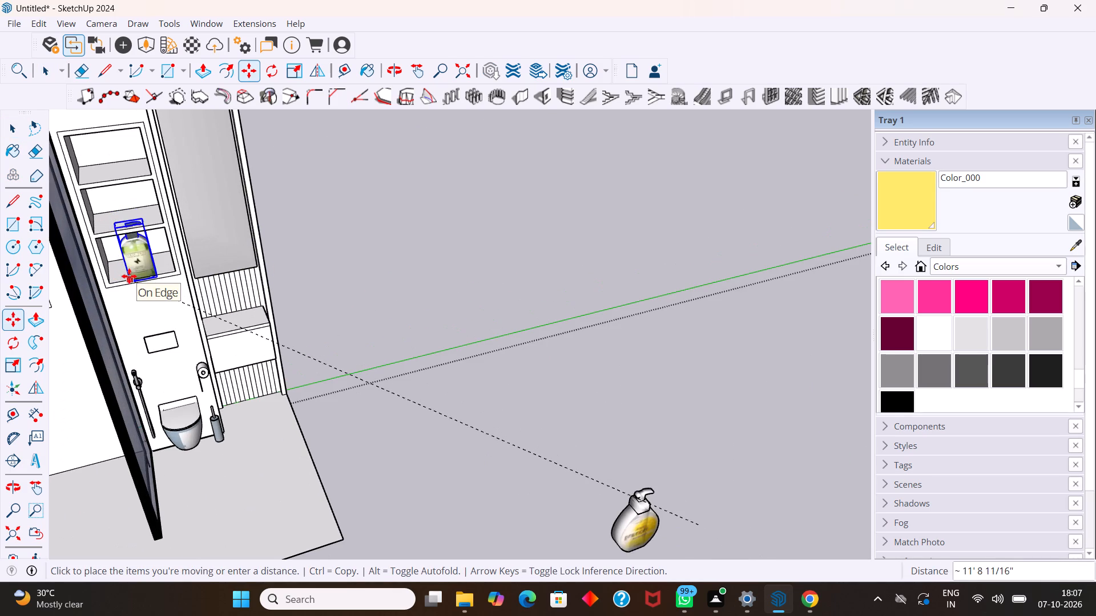
Scale the light-green pump bottle down uniformly so it suits the size of the bathroom niches.
key("s")
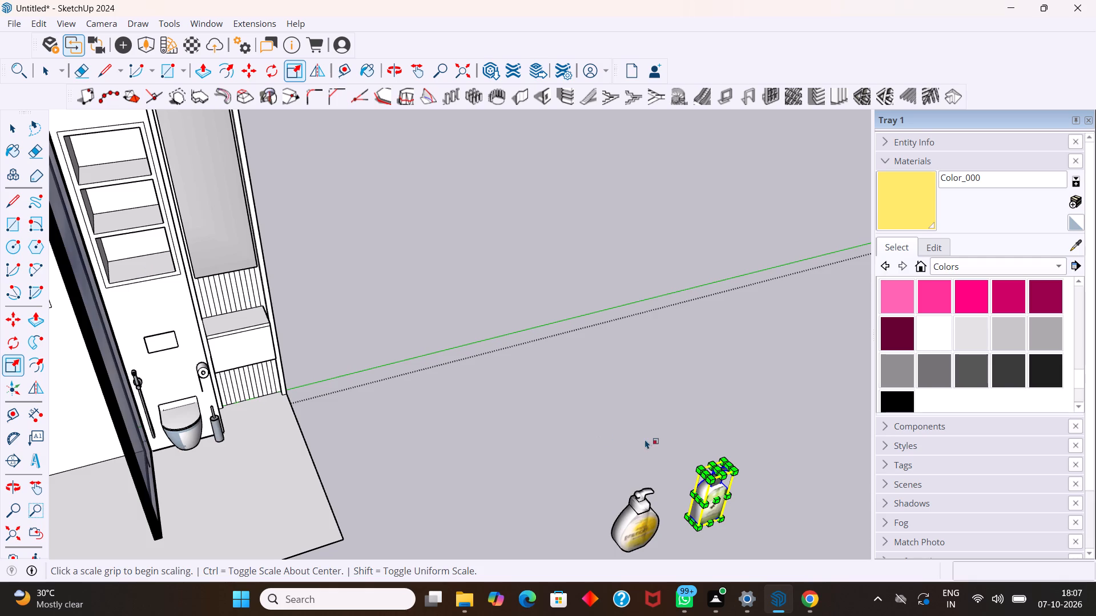
middle_click_drag(647, 440, 543, 382)
scroll(525, 363, "down", 11)
scroll(610, 425, "up", 1)
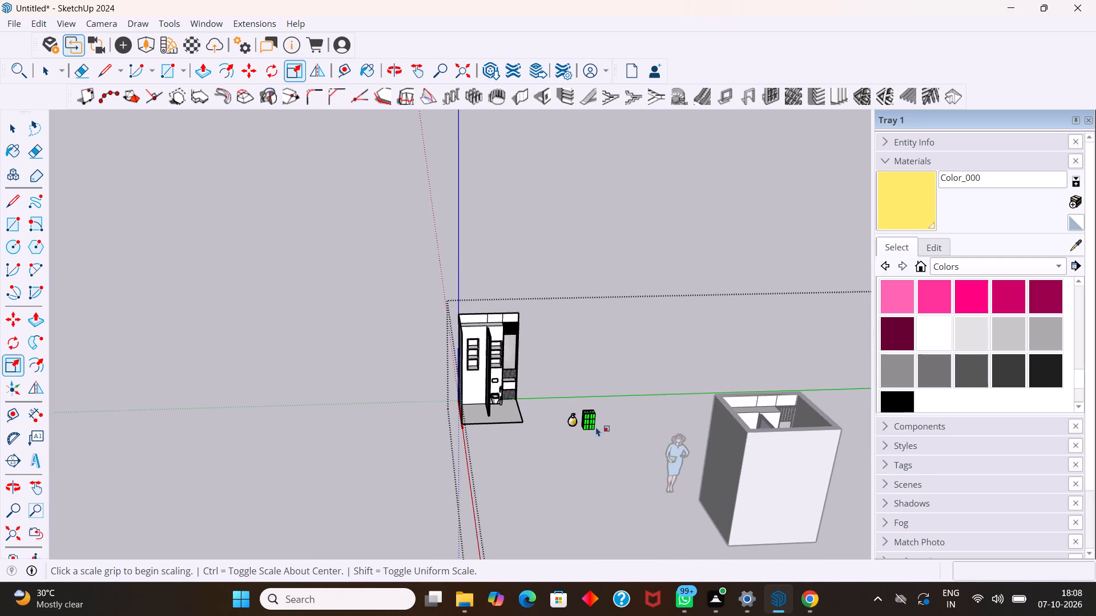
scroll(596, 427, "up", 20)
scroll(596, 427, "up", 1)
middle_click_drag(613, 456, 593, 440)
middle_click_drag(585, 419, 568, 386)
left_click_drag(567, 408, 614, 466)
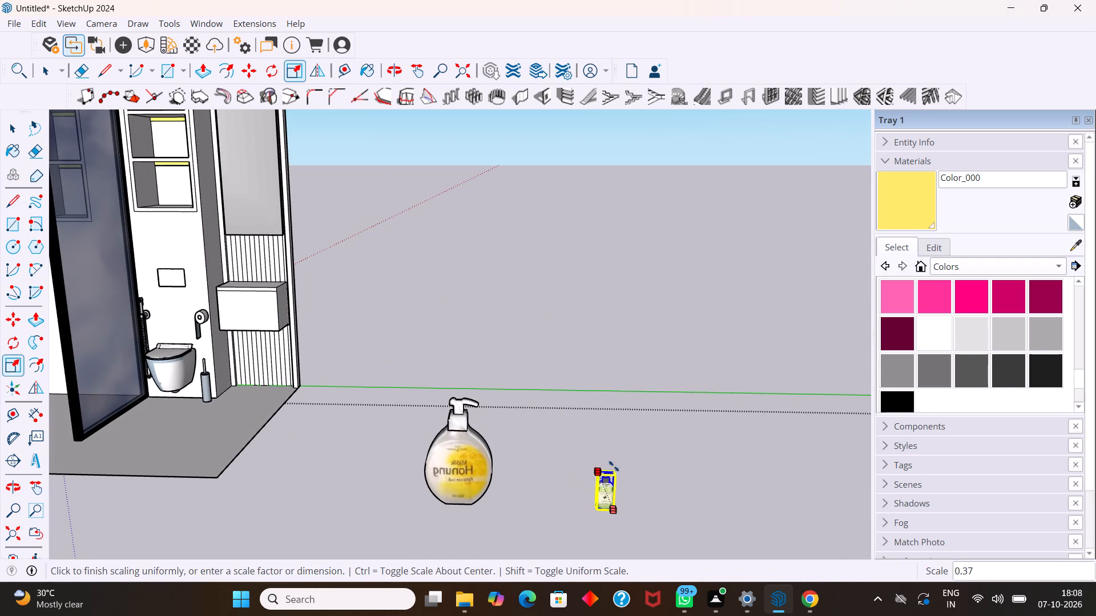
left_click_drag(614, 466, 592, 453)
Scale the yellow Honung soap dispenser uniformly to about 0.50.
left_click(463, 463)
left_click(463, 464)
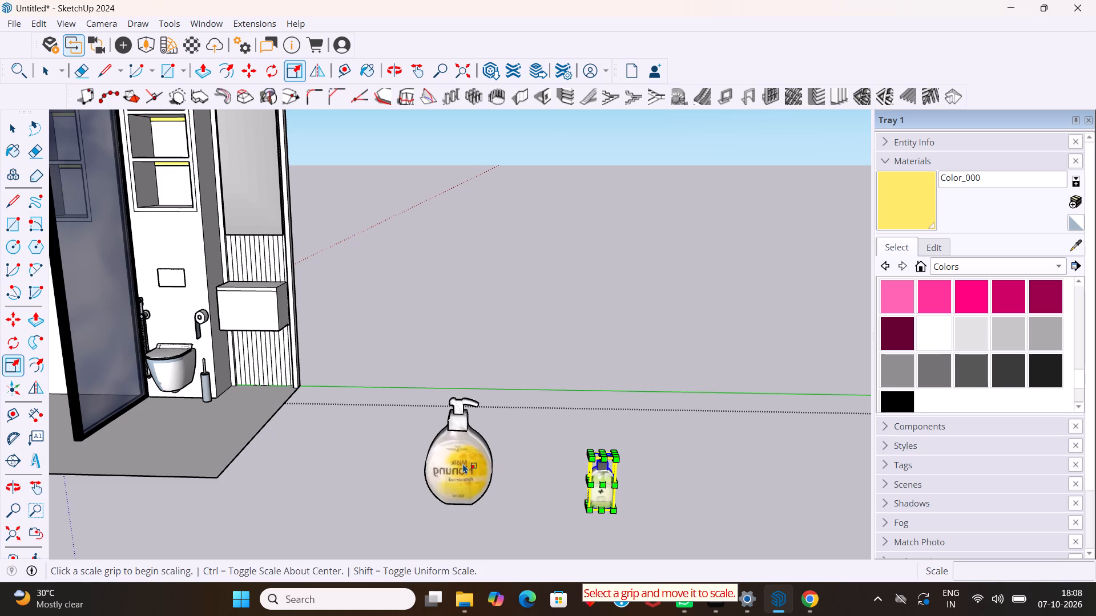
key("space")
left_click(457, 461)
key("s")
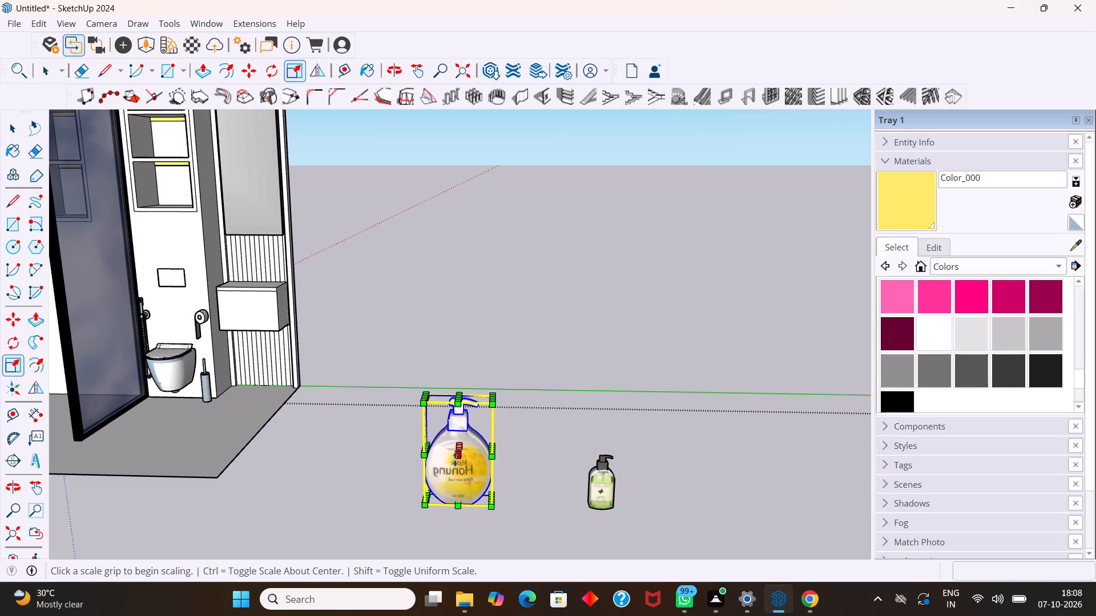
left_click_drag(418, 403, 465, 447)
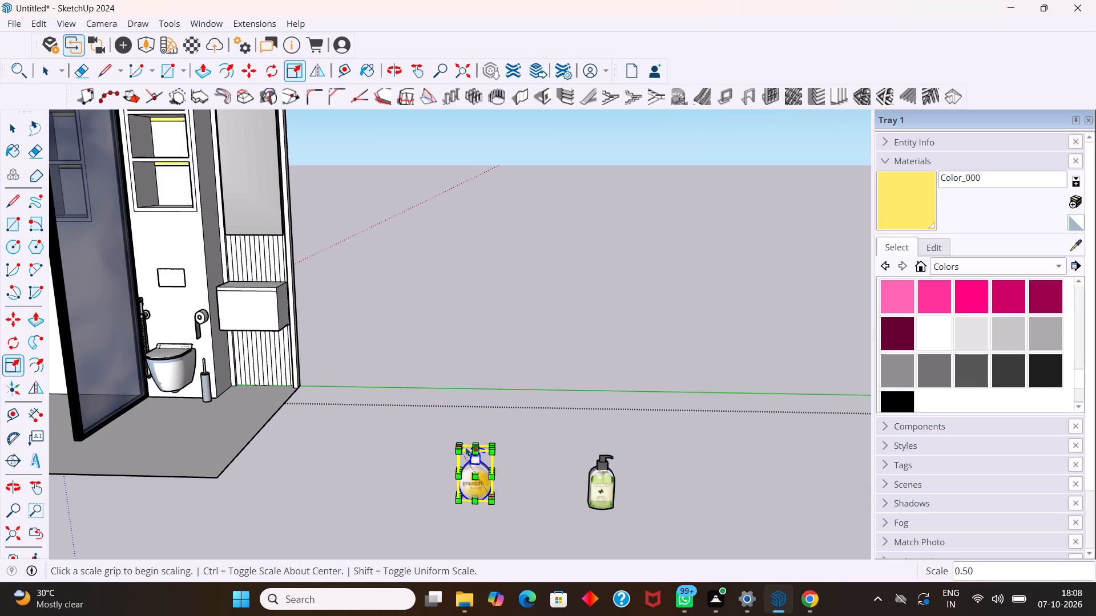
Move the Honung soap dispenser about 9' 10" onto the top of the vanity counter below the mirror.
key("m")
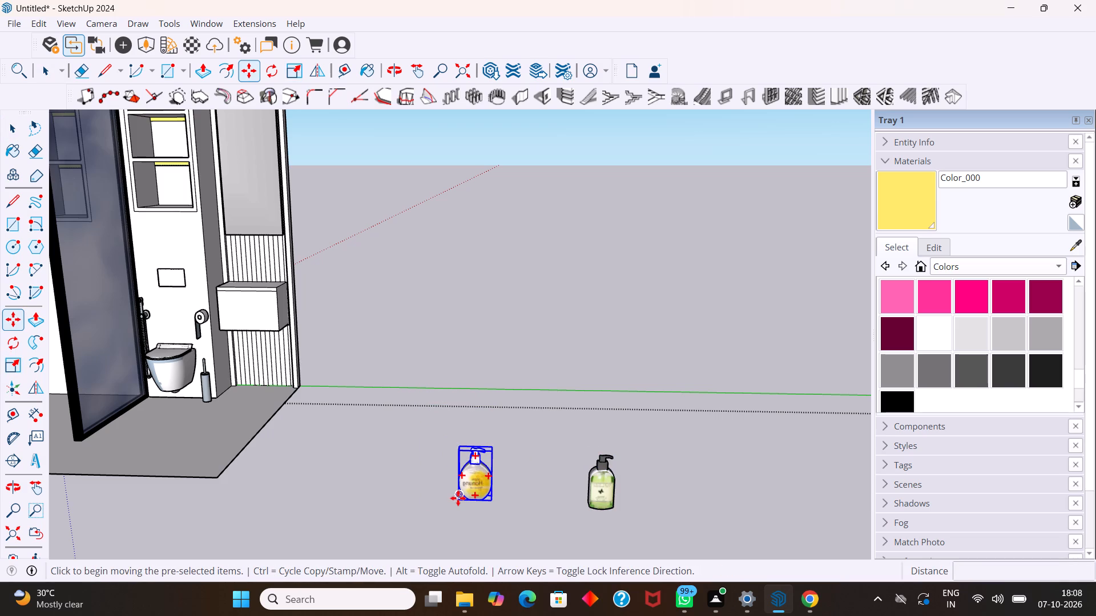
left_click(458, 499)
scroll(232, 288, "up", 5)
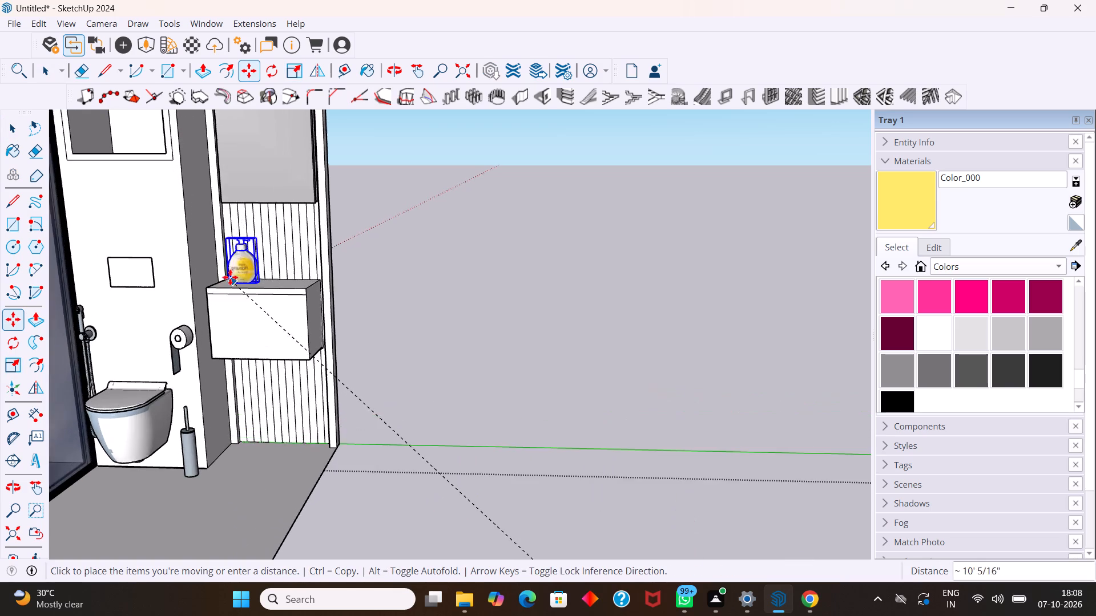
scroll(230, 277, "up", 4)
middle_click_drag(232, 277, 253, 399)
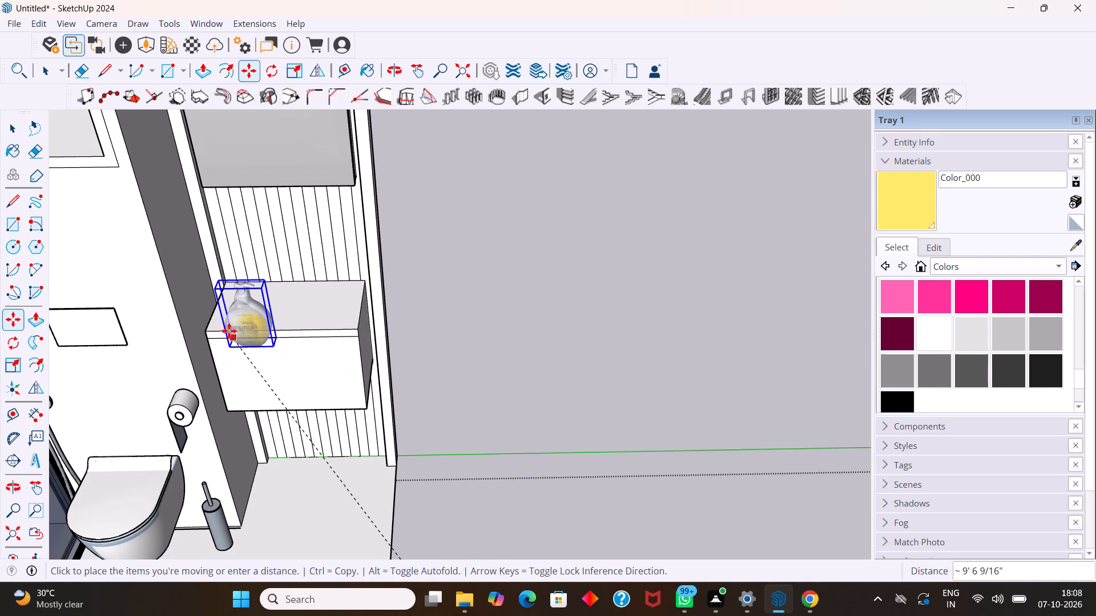
left_click(233, 310)
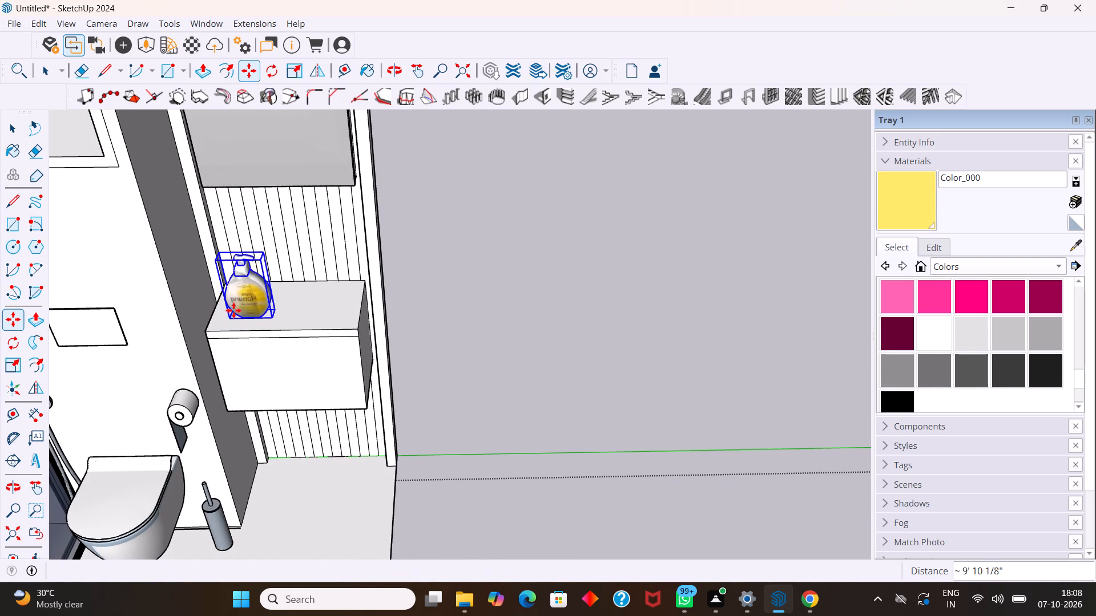
Move the light-green pump bottle about 12' into the middle niche above the toilet and clear the selection.
scroll(315, 309, "down", 13)
scroll(454, 335, "down", 4)
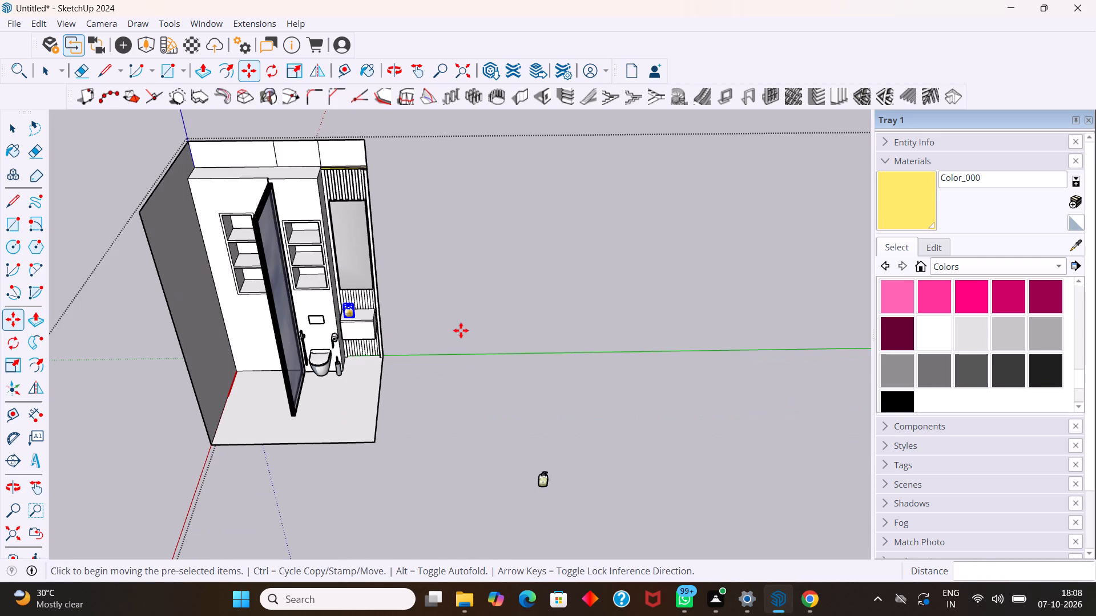
key("space")
left_click(541, 479)
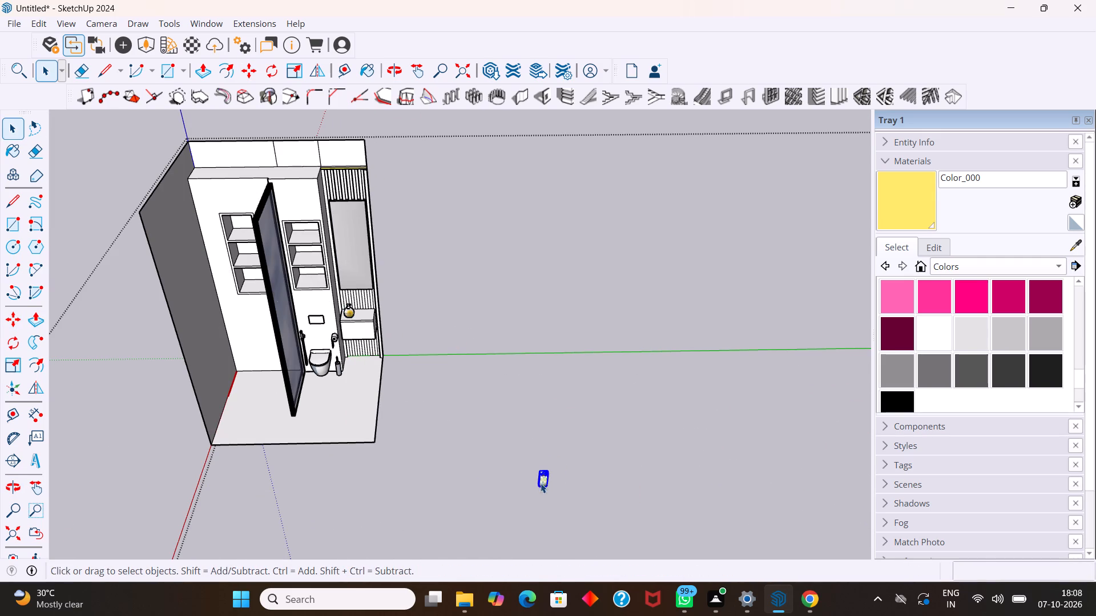
key("m")
left_click(535, 491)
scroll(289, 266, "up", 3)
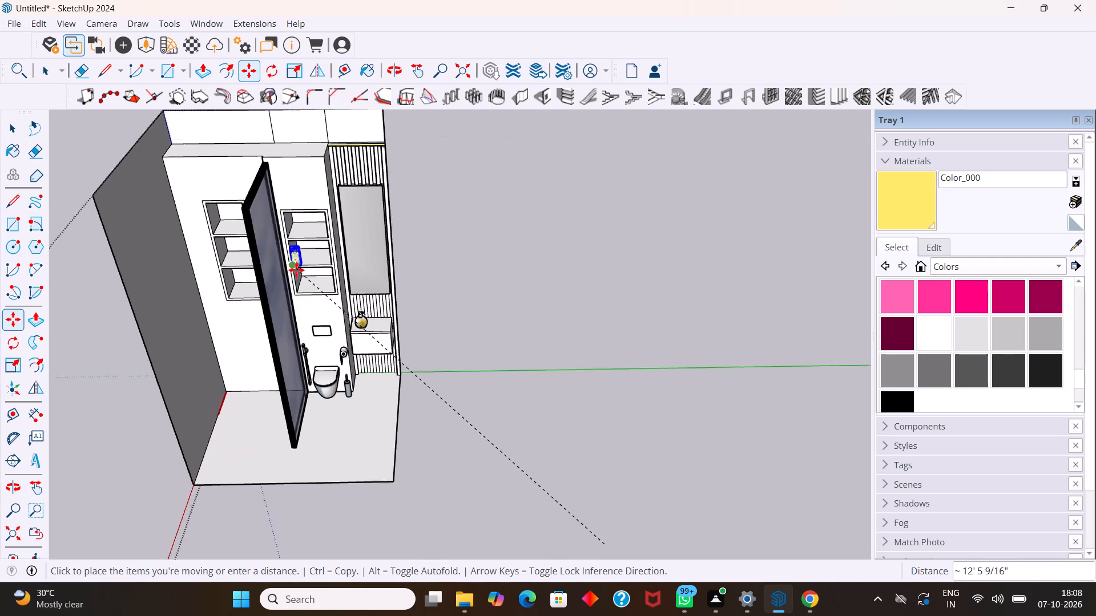
scroll(296, 270, "up", 16)
middle_click(356, 253)
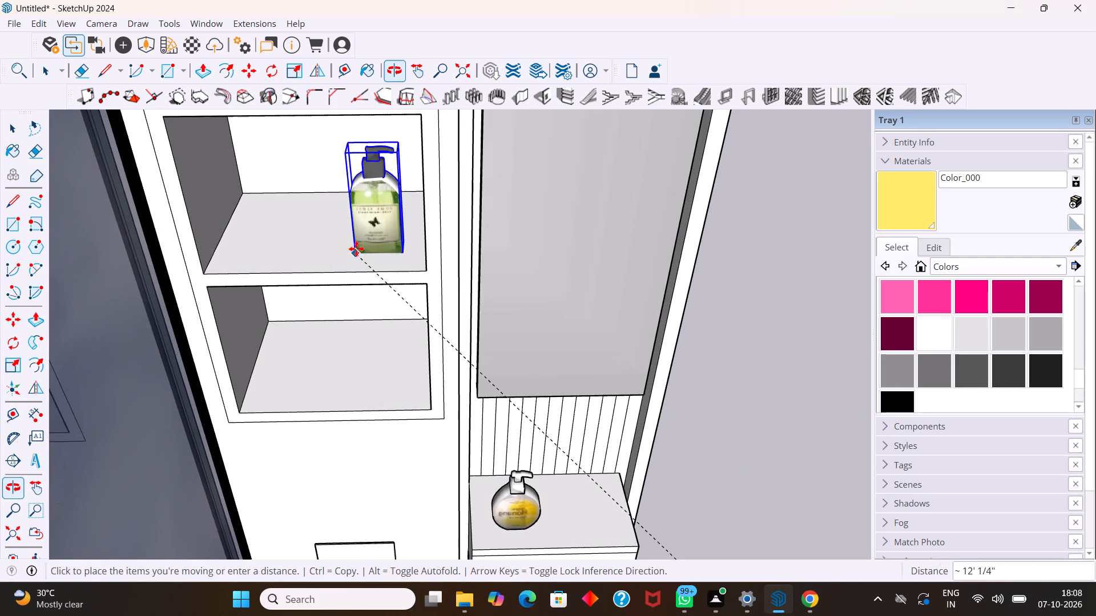
scroll(353, 246, "down", 5)
middle_click_drag(350, 241, 350, 202)
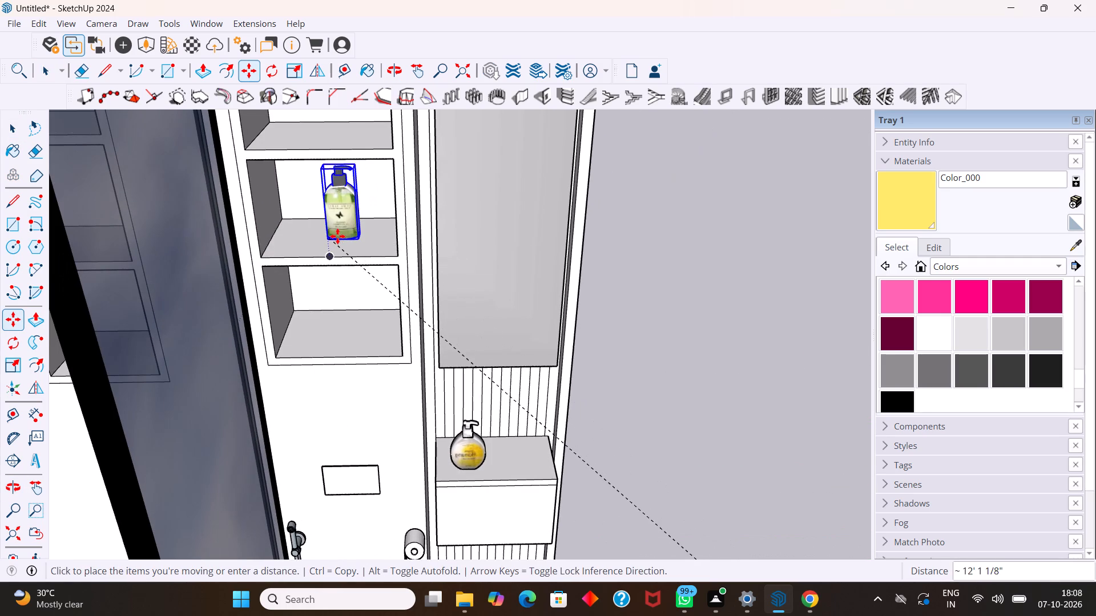
left_click(333, 243)
key("space")
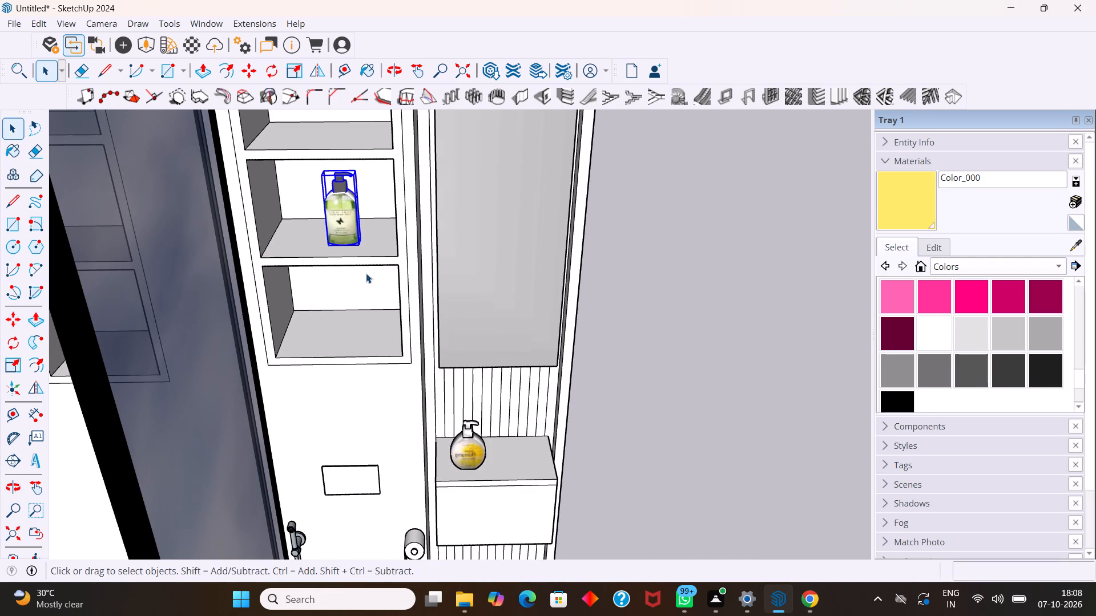
left_click(695, 252)
Move the blue WC cleaner, the blue shower bottle and the red shower bottle about 78' 10" from the stone shelf to beside the bathroom.
scroll(648, 265, "down", 15)
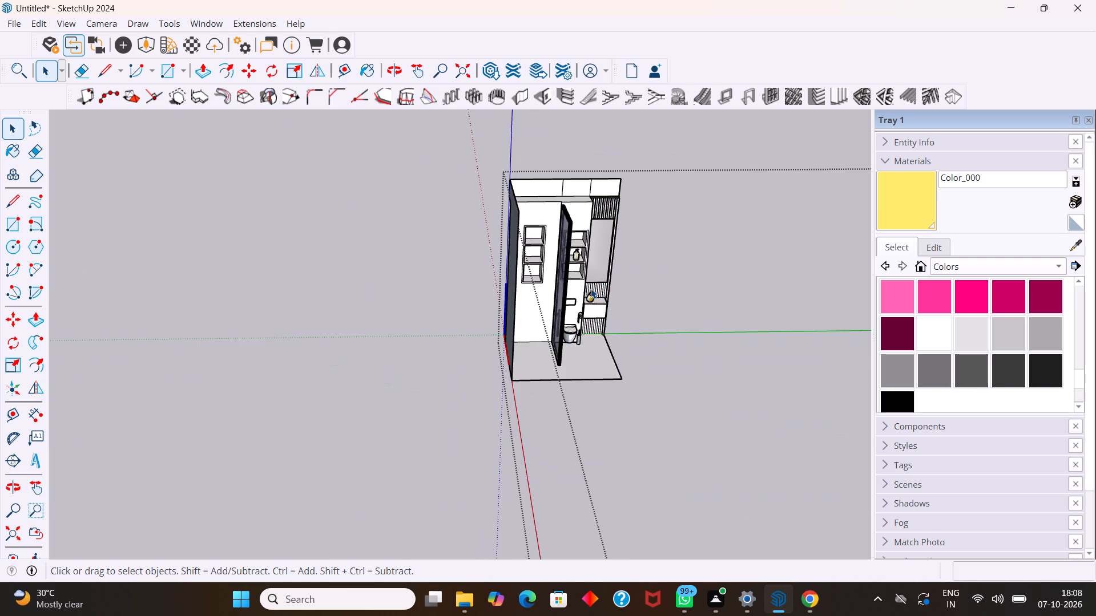
scroll(591, 289, "down", 20)
middle_click_drag(517, 299, 713, 269)
scroll(635, 286, "down", 1)
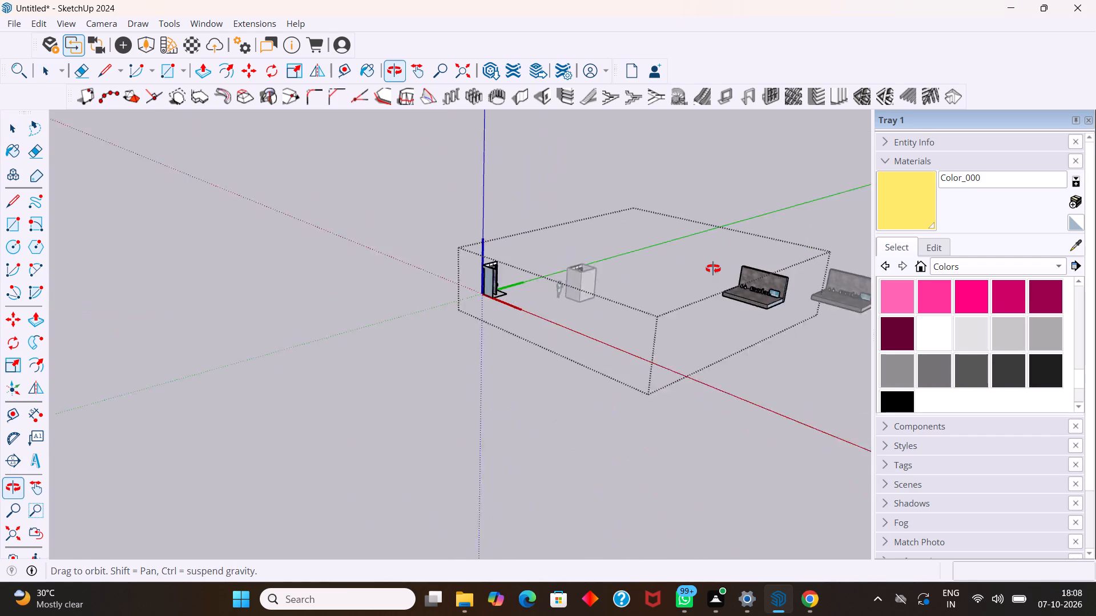
middle_click_drag(713, 269, 743, 273)
scroll(747, 277, "up", 20)
scroll(747, 277, "up", 8)
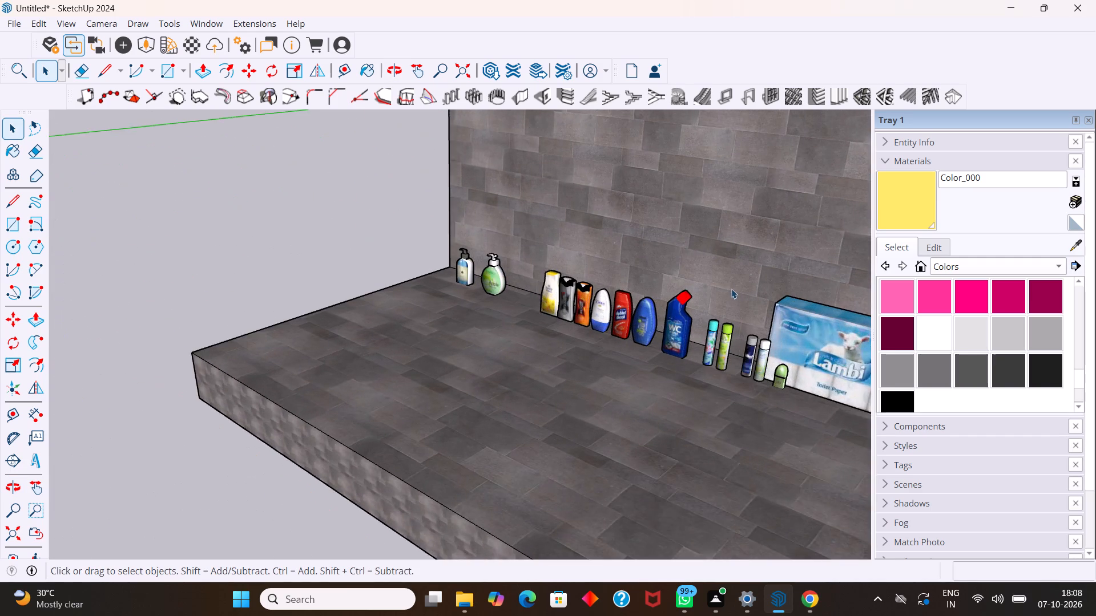
scroll(726, 299, "up", 2)
middle_click_drag(725, 311, 818, 289)
scroll(725, 311, "up", 1)
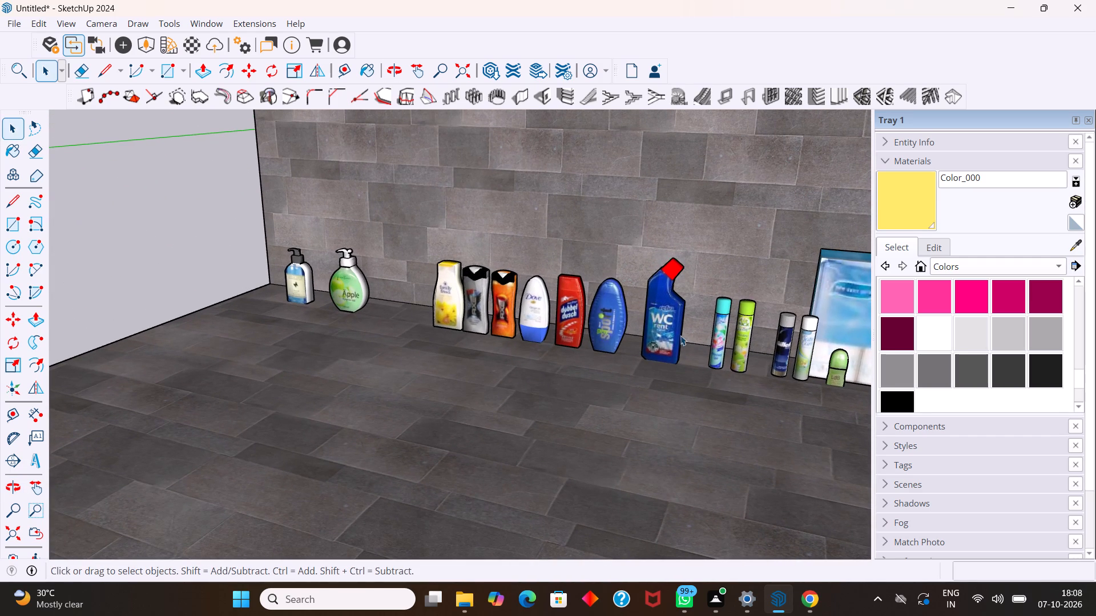
left_click(666, 331)
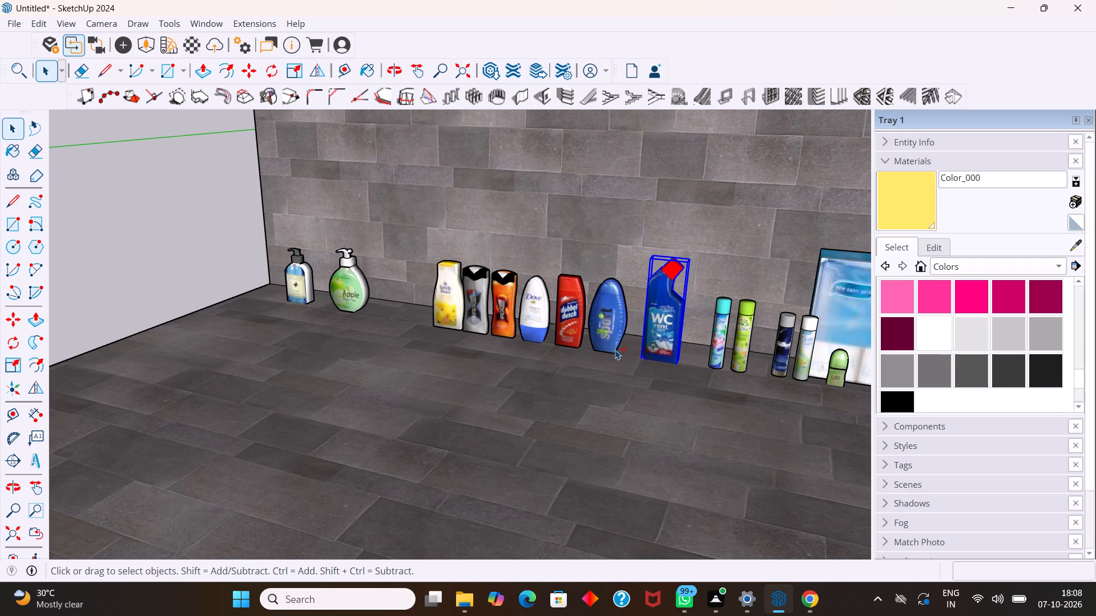
left_click(608, 335, "ctrl")
left_click(569, 328, "ctrl")
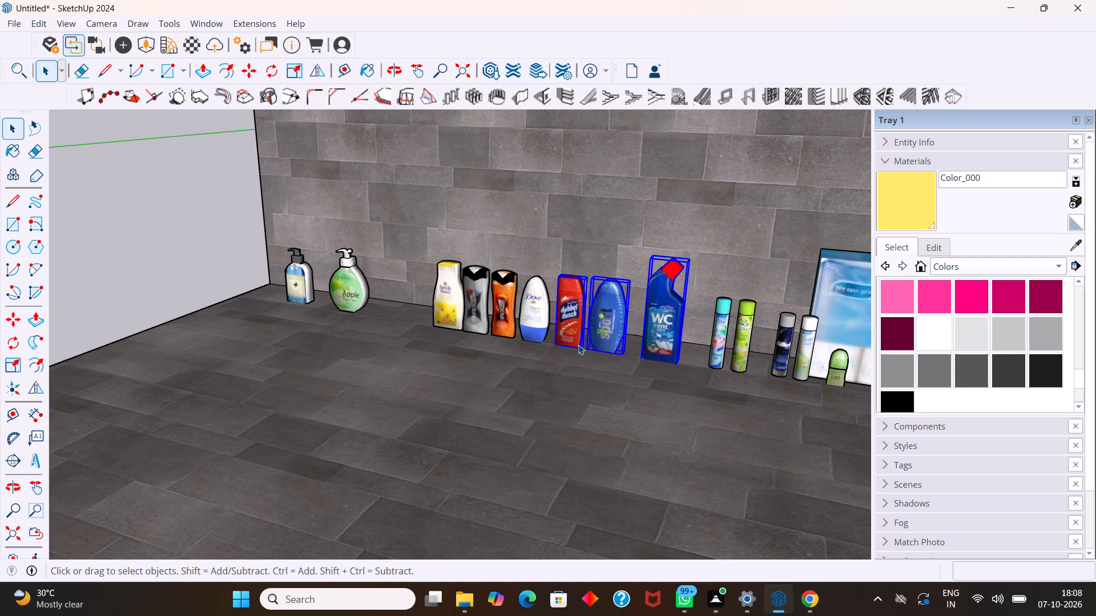
key("m")
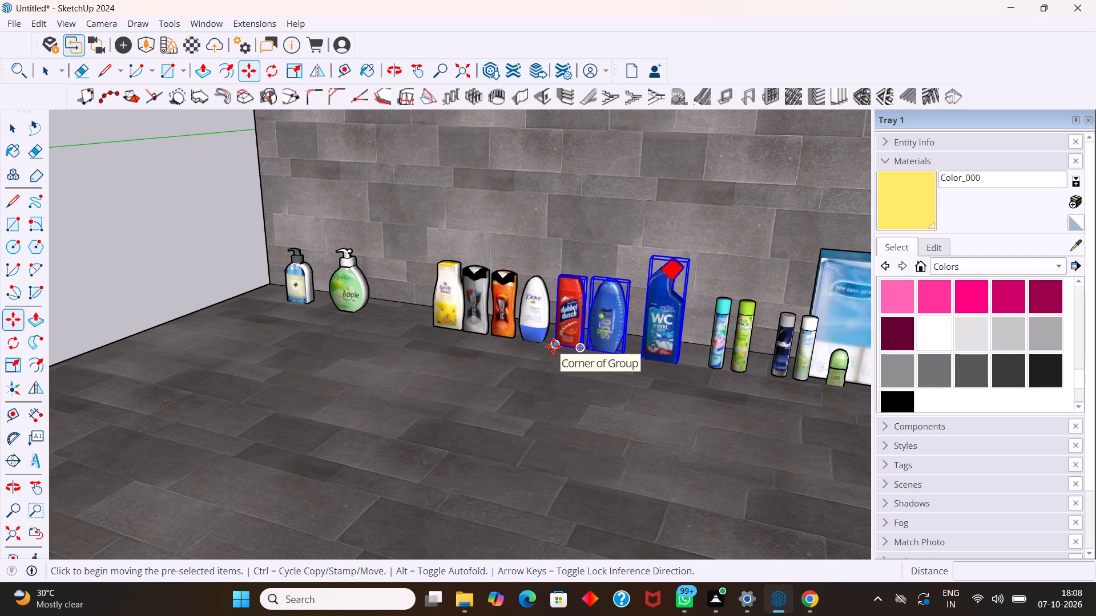
left_click(549, 347)
scroll(391, 379, "down", 5)
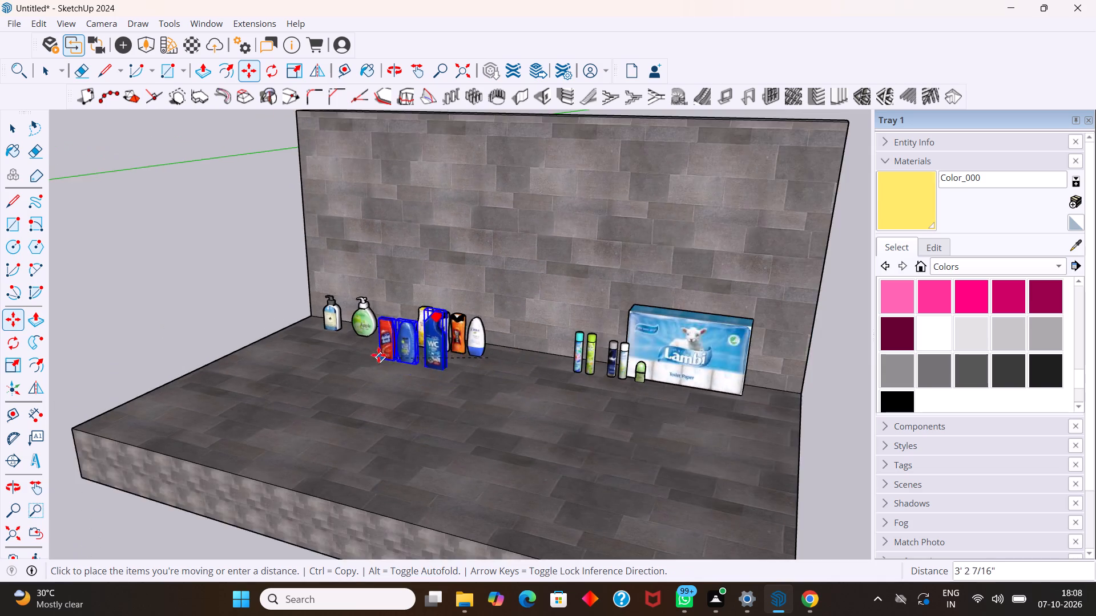
scroll(378, 355, "down", 16)
middle_click_drag(370, 343, 164, 376)
scroll(160, 369, "down", 3)
scroll(160, 369, "up", 1)
scroll(160, 369, "down", 8)
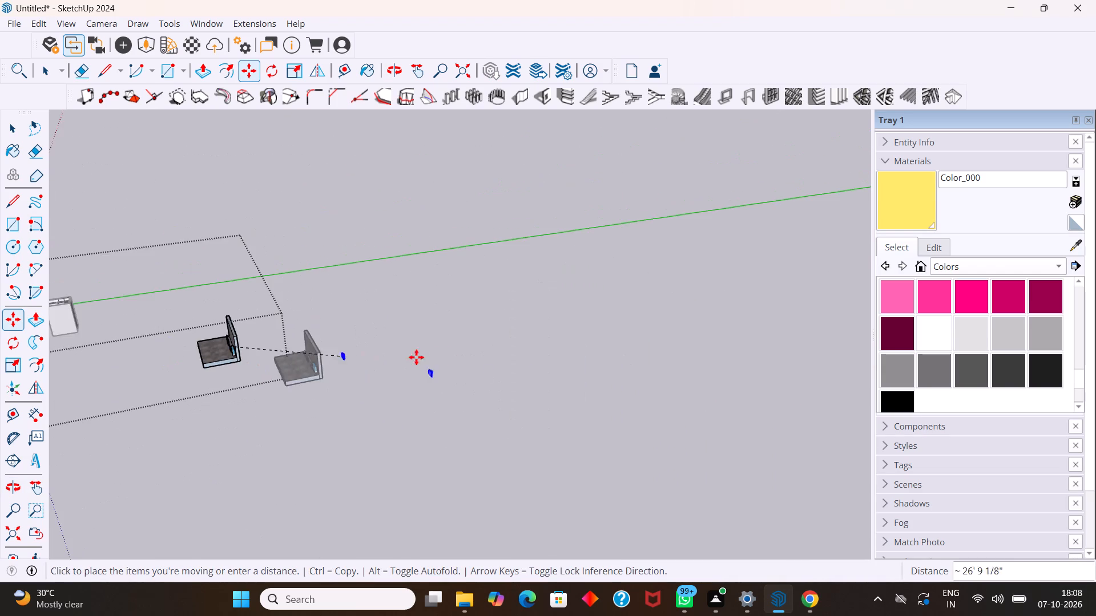
middle_click_drag(445, 354, 79, 395)
scroll(320, 210, "up", 4)
scroll(400, 133, "up", 4)
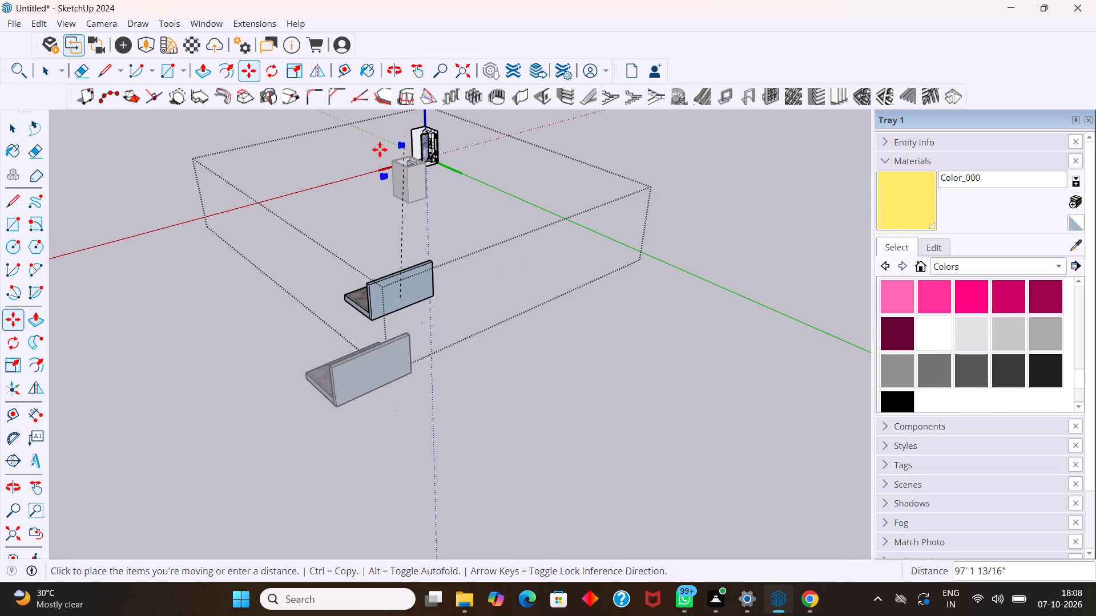
scroll(385, 148, "up", 1)
middle_click_drag(380, 151, 533, 118)
scroll(354, 172, "up", 11)
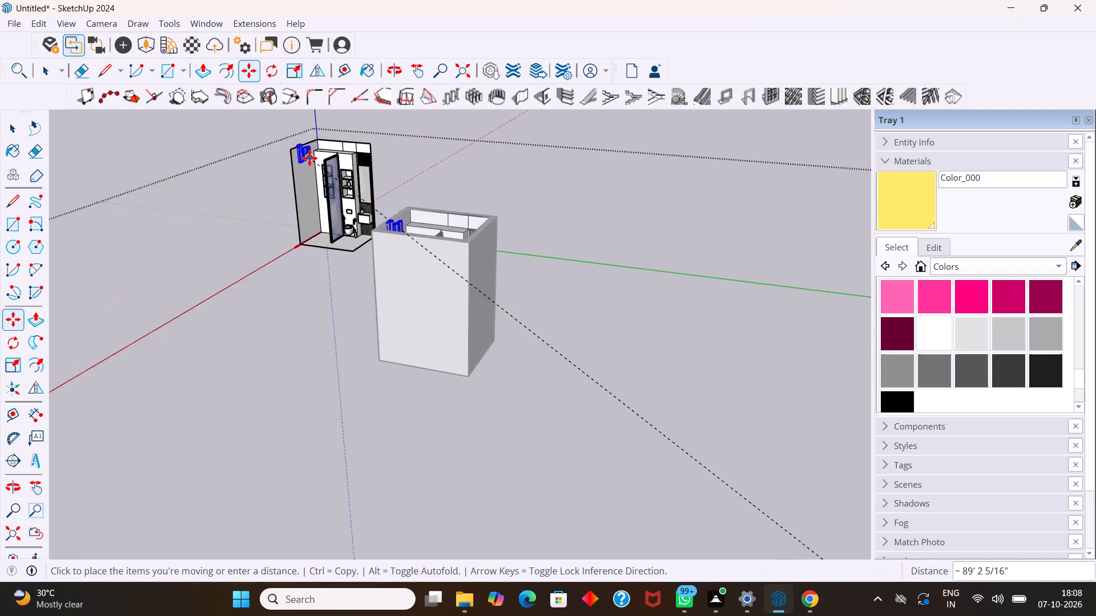
scroll(309, 158, "up", 11)
scroll(470, 298, "up", 4)
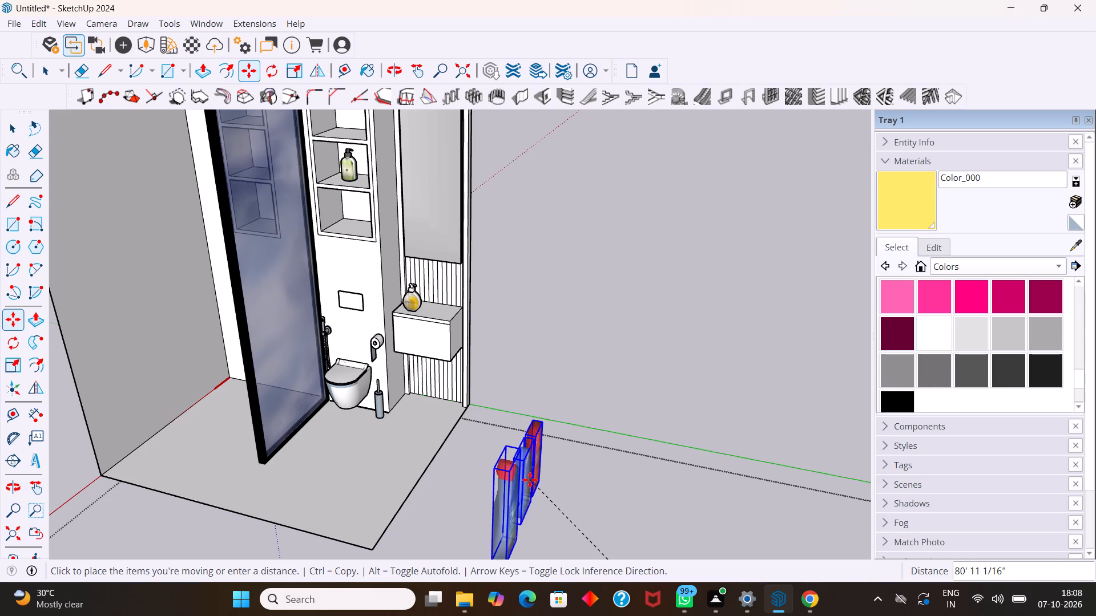
scroll(544, 425, "down", 10)
left_click(550, 451)
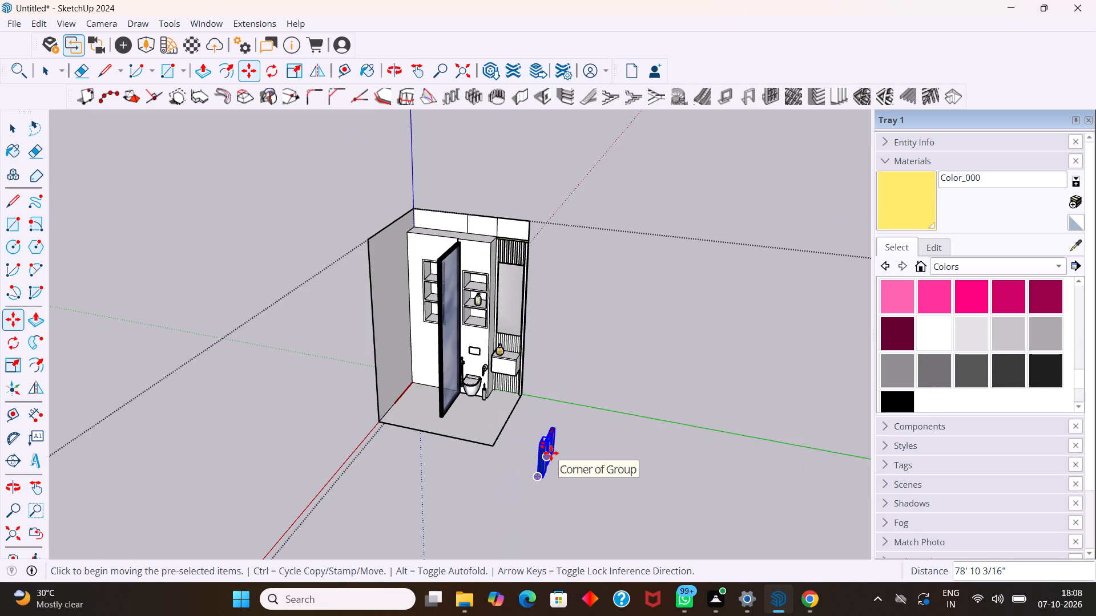
Rotate the red shower bottle, blue shower bottle and WC cleaner 270° in the horizontal plane so their labels face outward.
key("q")
left_click(600, 484)
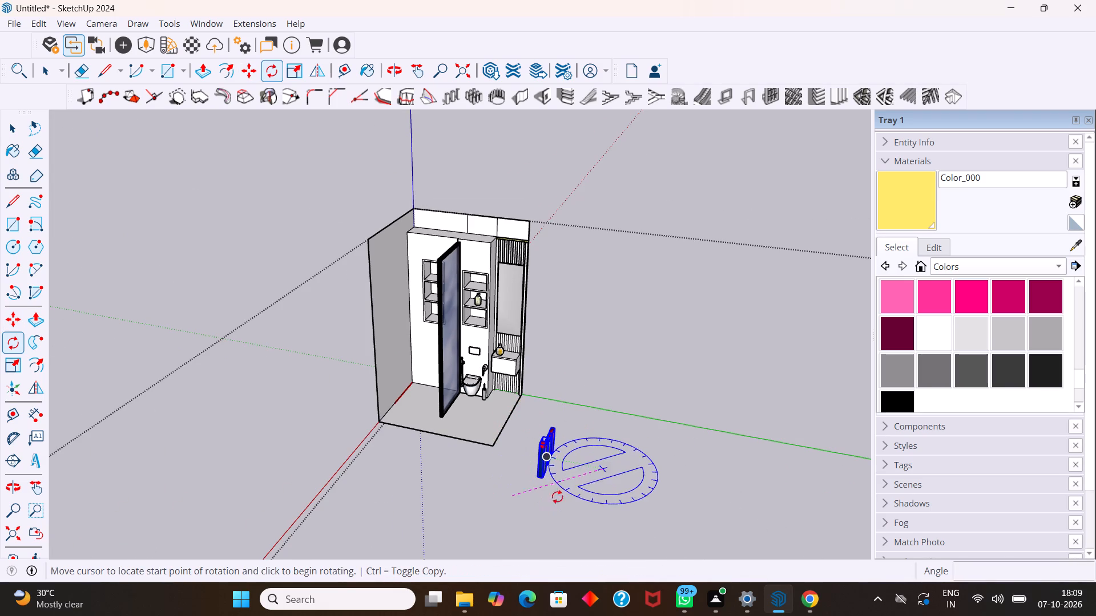
left_click(703, 487)
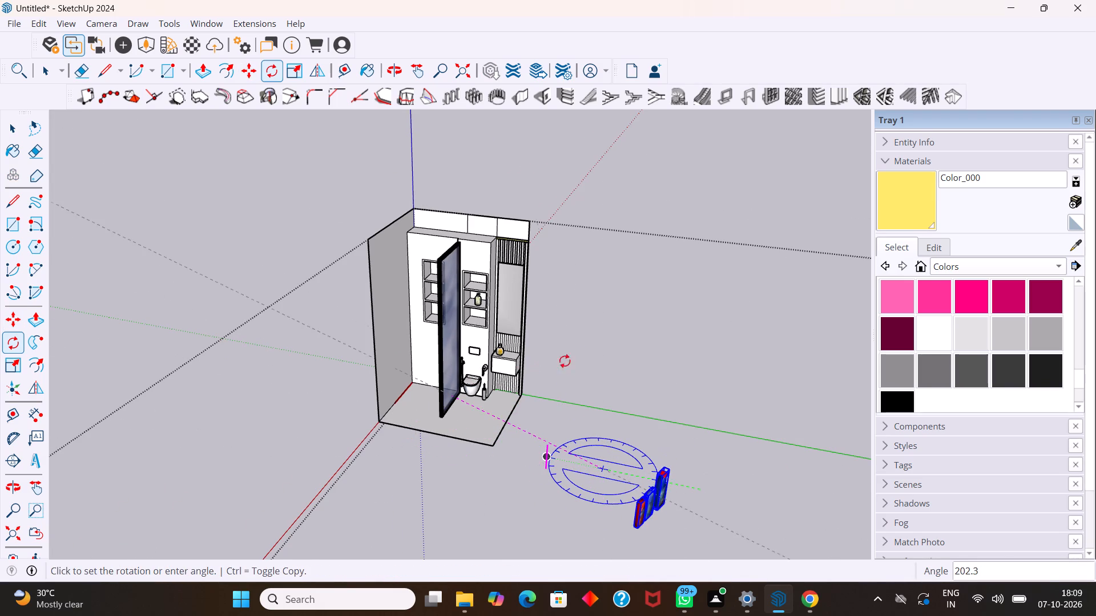
left_click(638, 350)
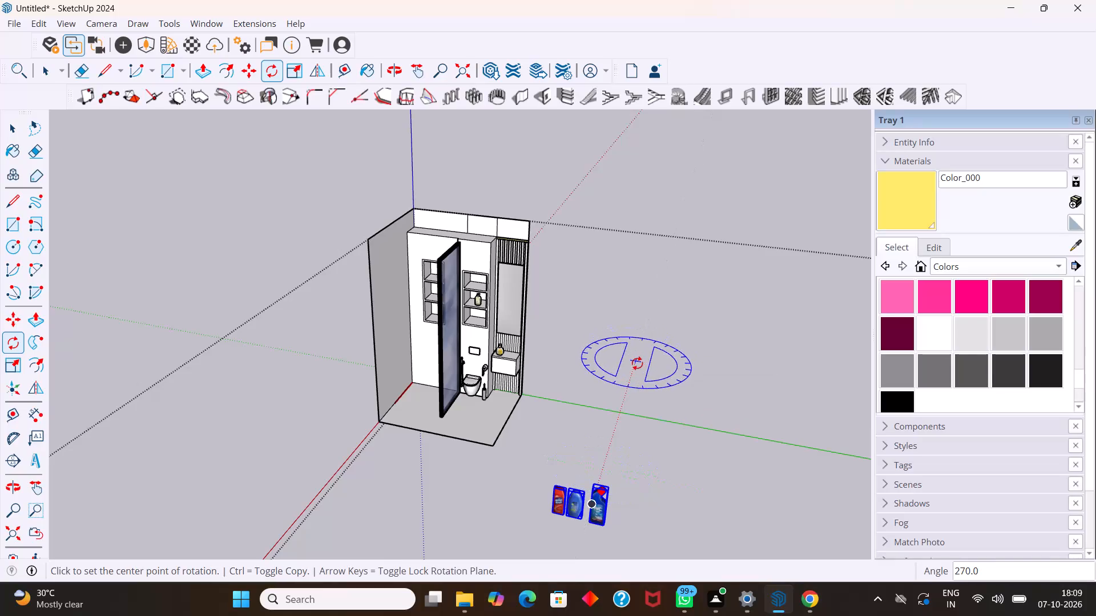
Move the three rotated bottles closer to the open side of the bathroom floor, beside the vanity end.
key("m")
left_click(549, 513)
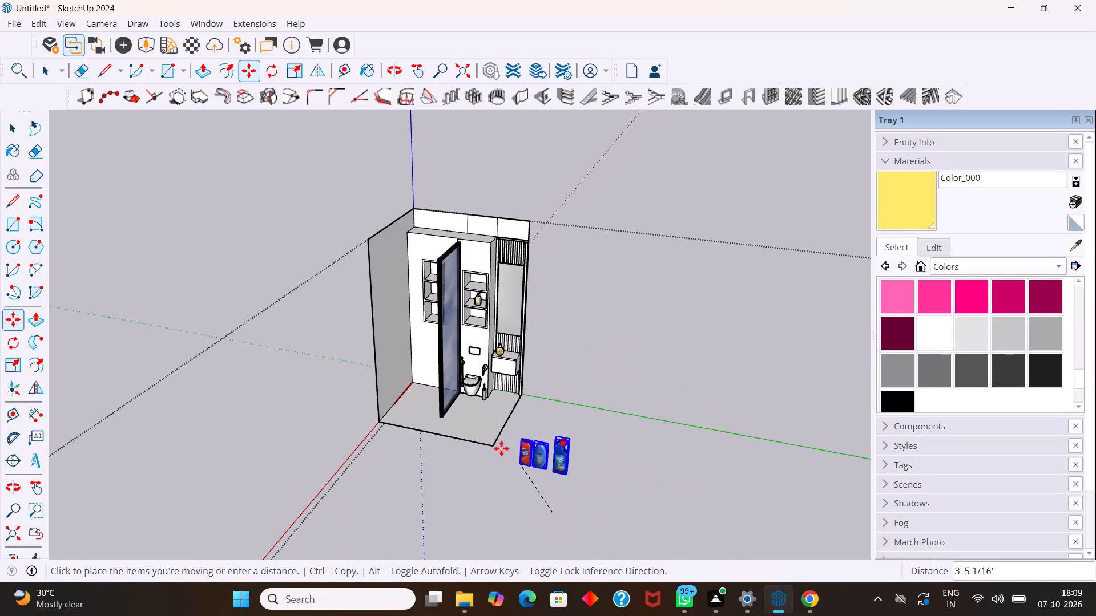
scroll(445, 339, "up", 8)
scroll(621, 455, "down", 4)
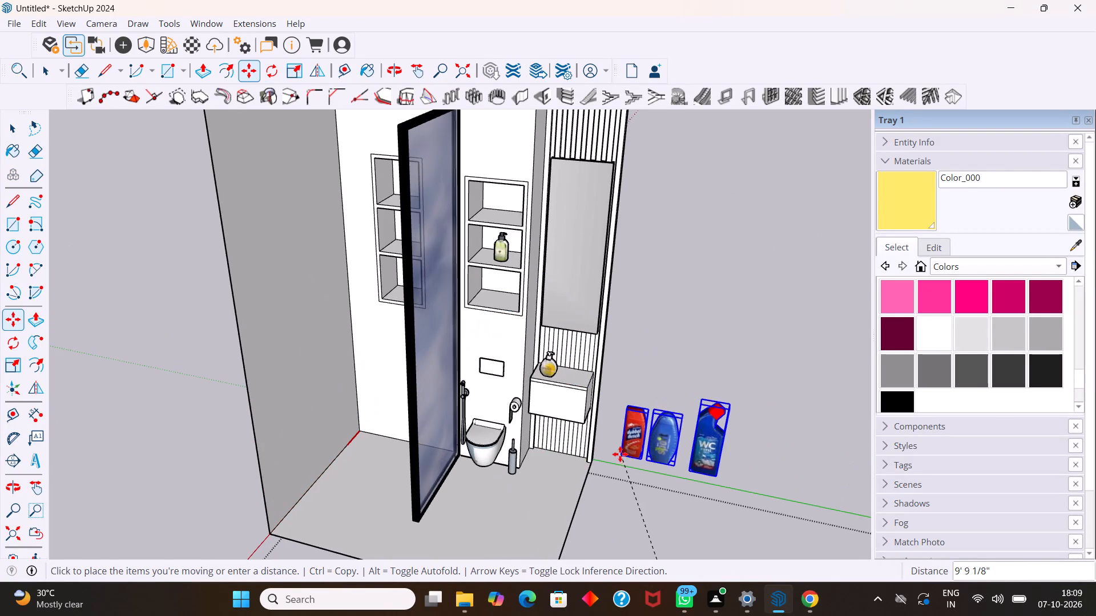
scroll(620, 454, "down", 2)
left_click(652, 518)
Scale the red shower bottle, blue shower bottle and WC cleaner down uniformly as one set.
key("s")
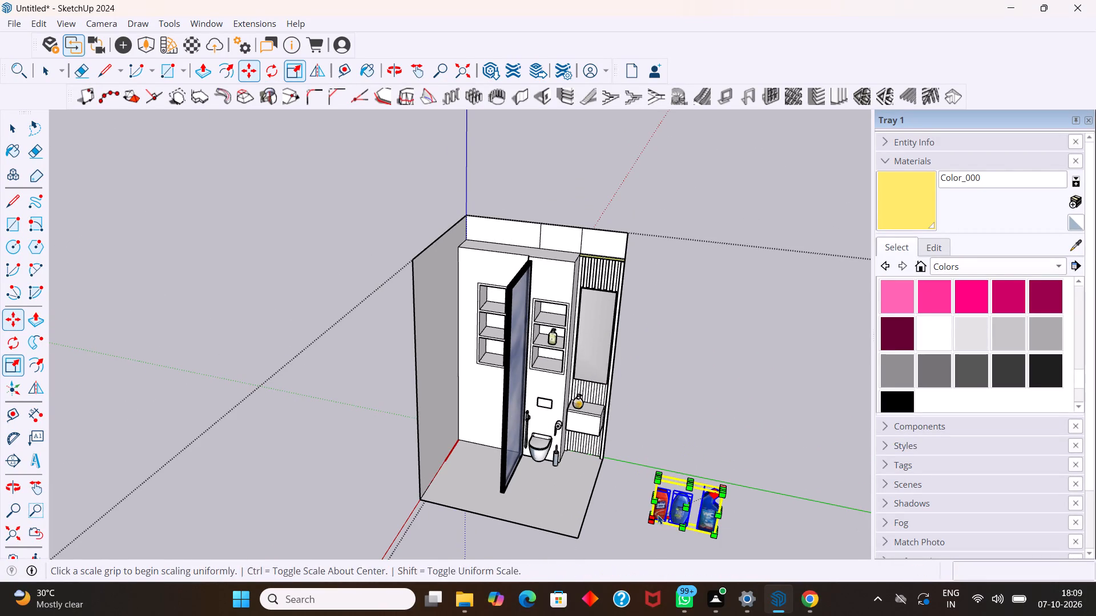
scroll(656, 474, "up", 3)
left_click_drag(658, 485, 689, 509)
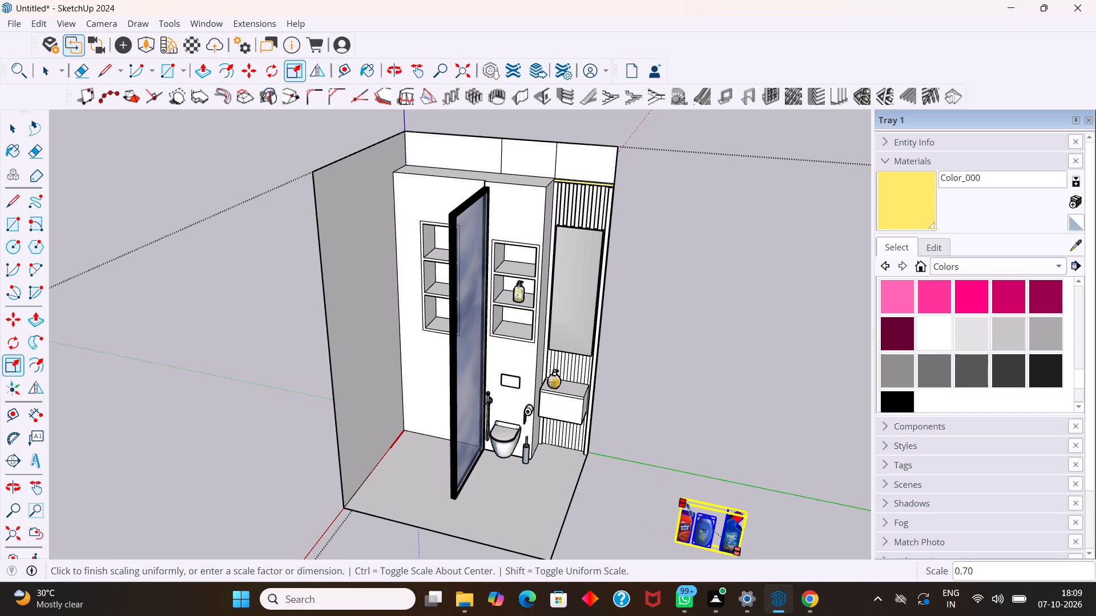
left_click_drag(689, 509, 700, 519)
Move the three scaled bottles about 8' 4" onto the base of the bottom niche above the toilet.
key("m")
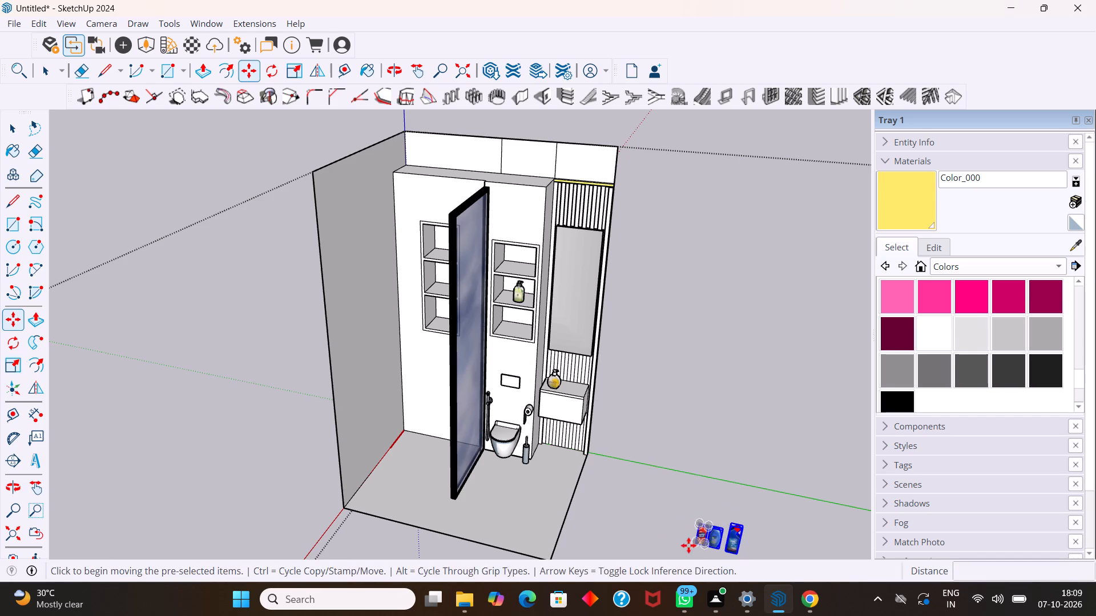
left_click(693, 541)
scroll(515, 368, "up", 8)
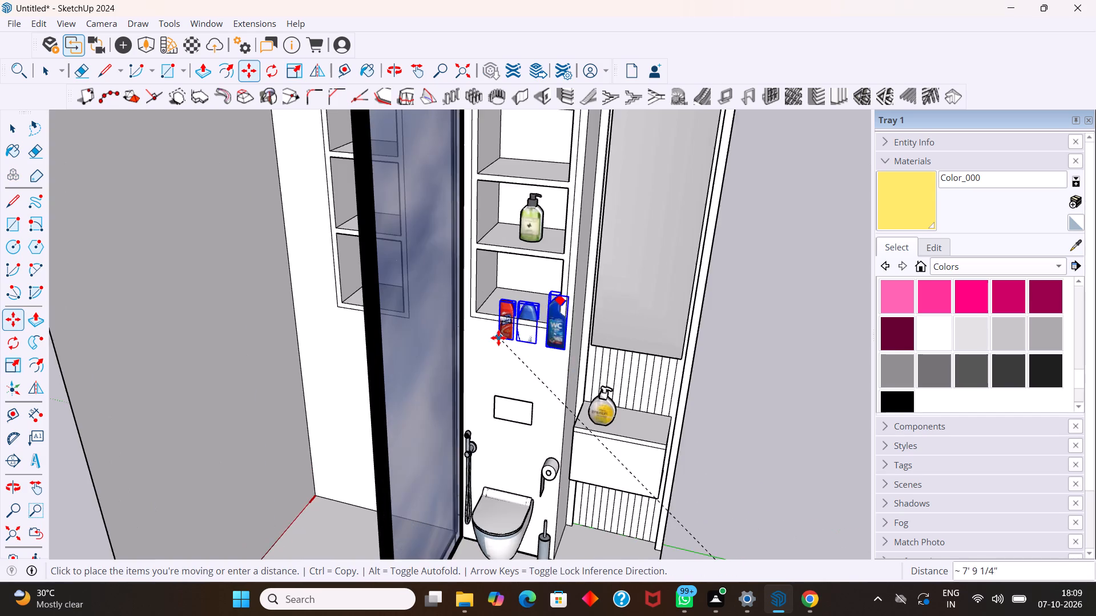
scroll(498, 338, "up", 11)
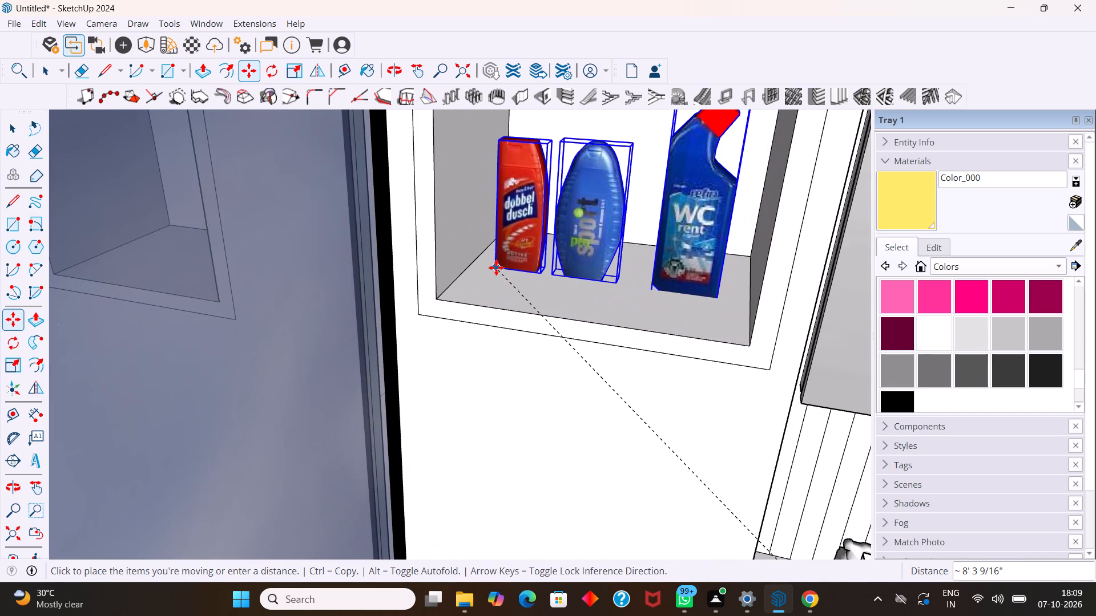
left_click(496, 266)
key("space")
scroll(501, 273, "down", 7)
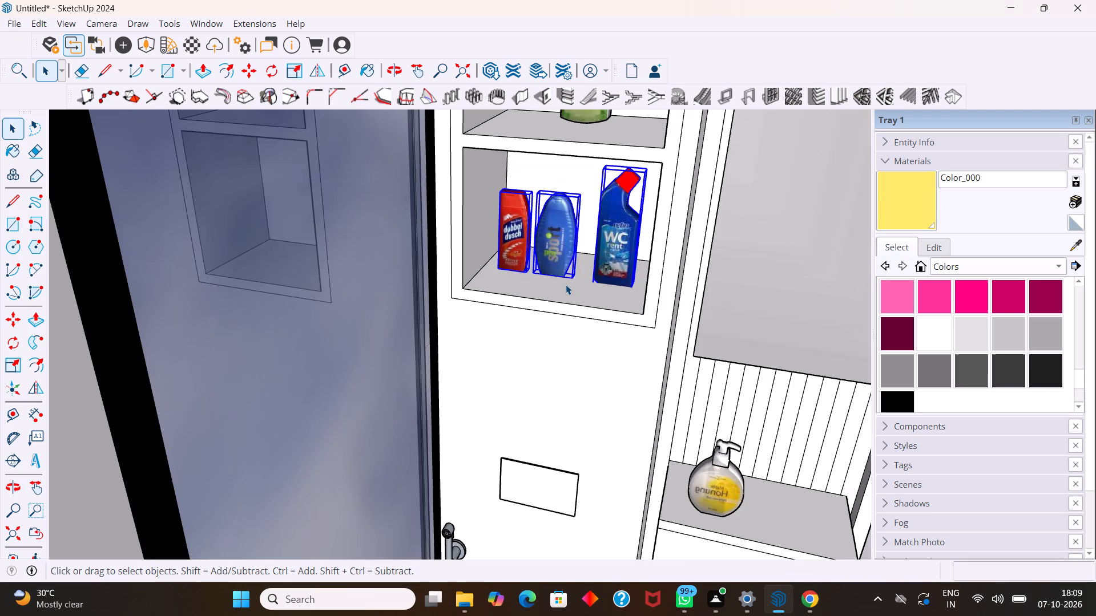
scroll(566, 285, "down", 7)
middle_click_drag(587, 266, 595, 261)
middle_click_drag(615, 244, 619, 238)
scroll(608, 234, "down", 3)
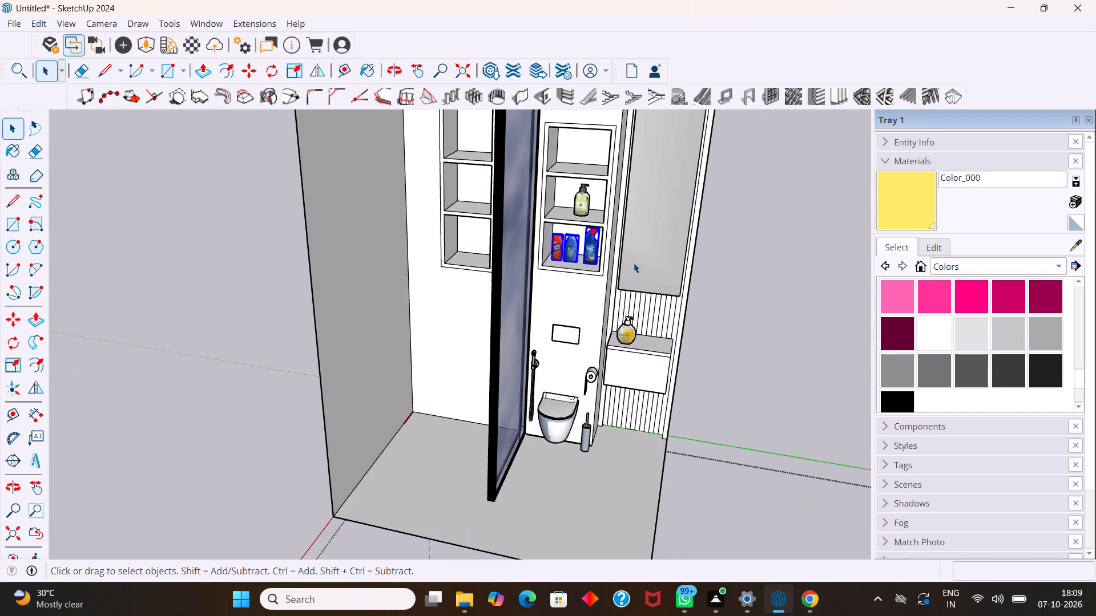
scroll(635, 263, "down", 9)
middle_click_drag(597, 273, 618, 262)
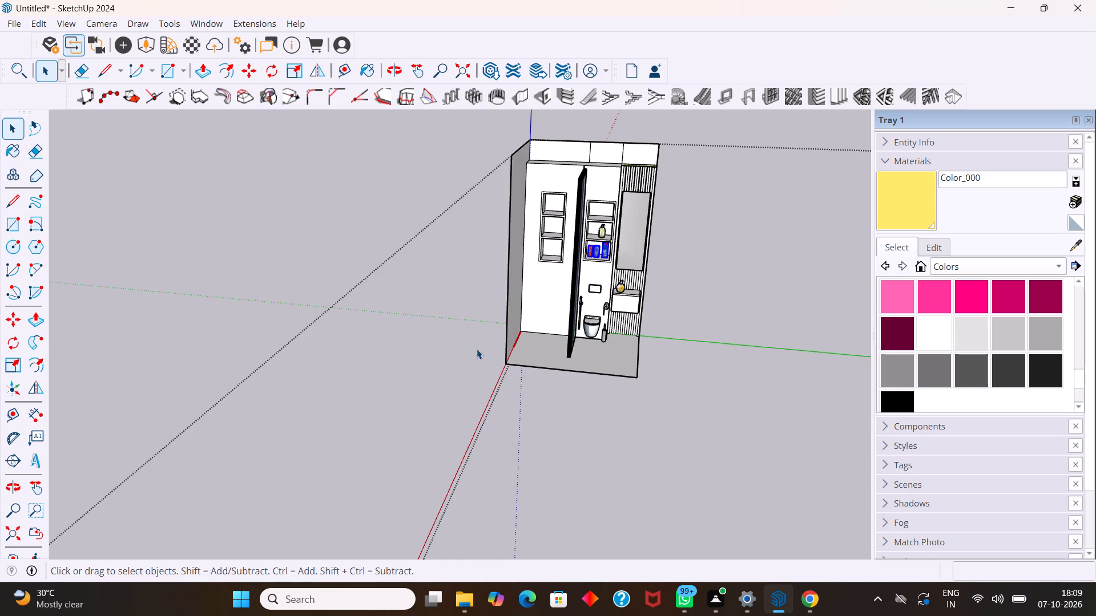
Move the Lambi toilet paper pack about 77' 2" from the stone shelf to beside the bathroom.
scroll(610, 242, "up", 4)
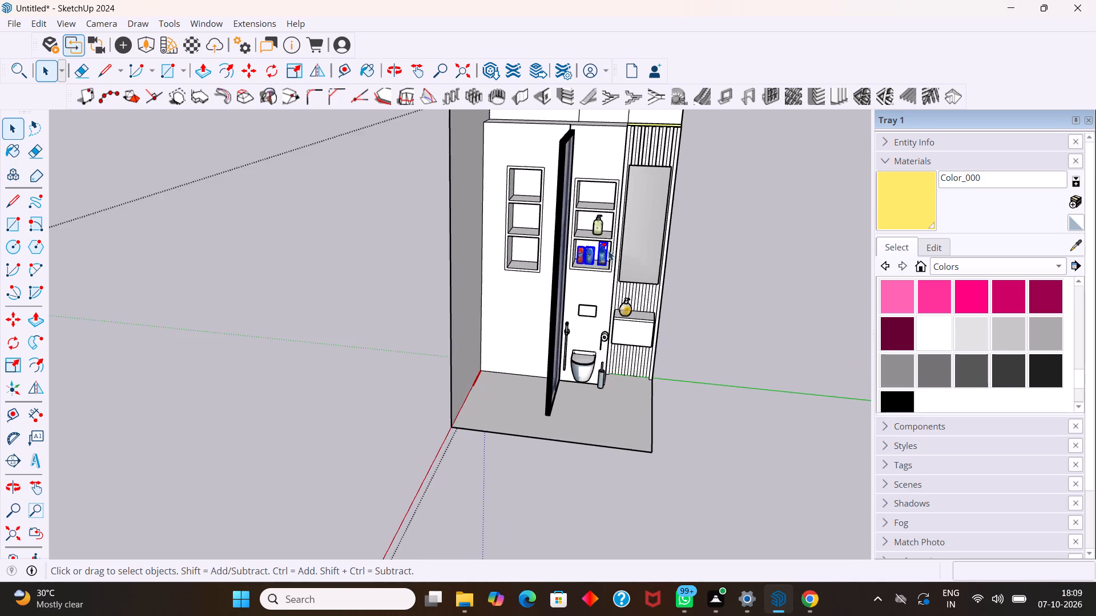
scroll(607, 249, "down", 14)
middle_click_drag(425, 329, 659, 282)
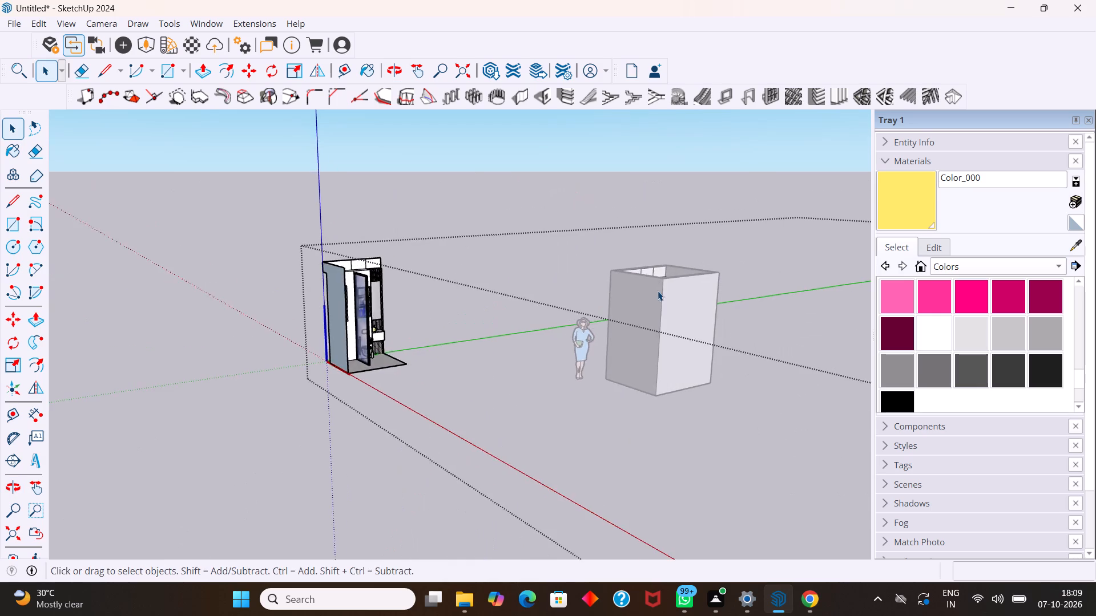
scroll(658, 294, "up", 3)
middle_click_drag(663, 298, 823, 289)
scroll(708, 275, "down", 10)
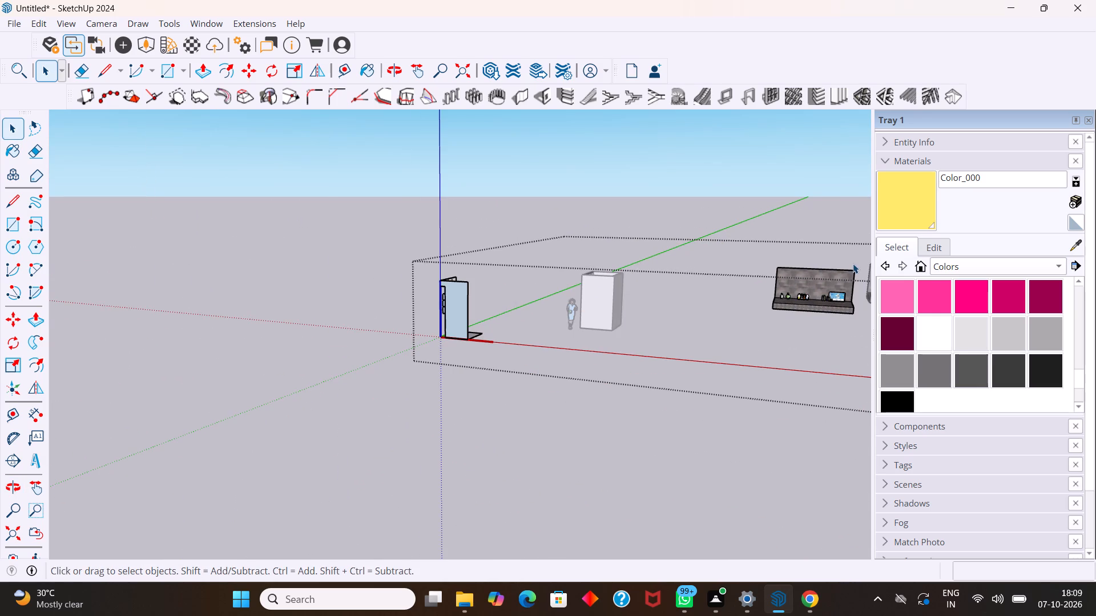
scroll(859, 288, "up", 16)
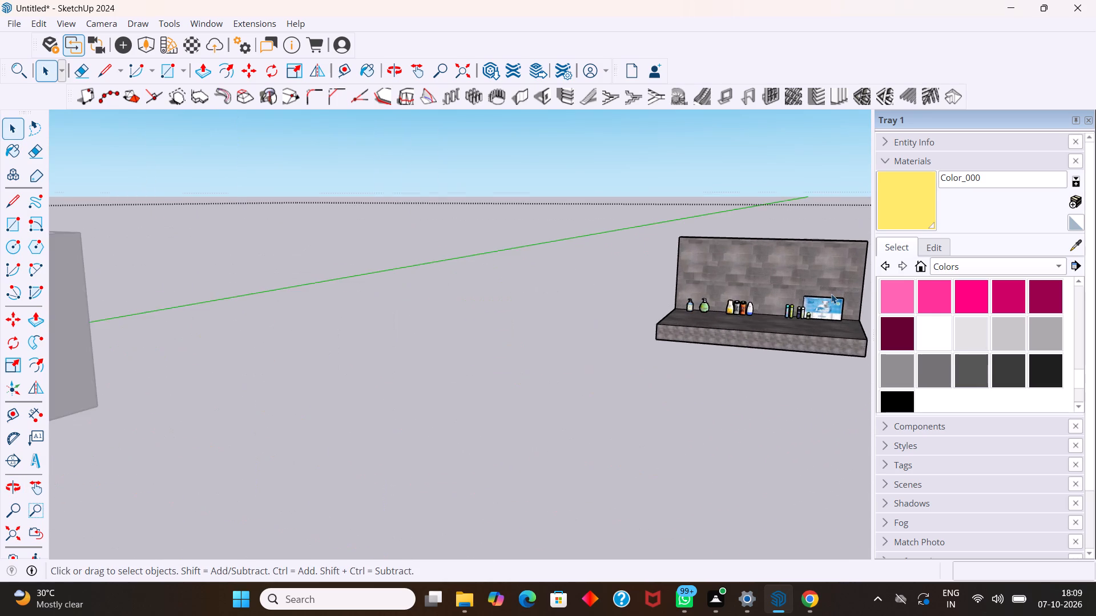
scroll(831, 294, "up", 17)
middle_click_drag(751, 330, 773, 338)
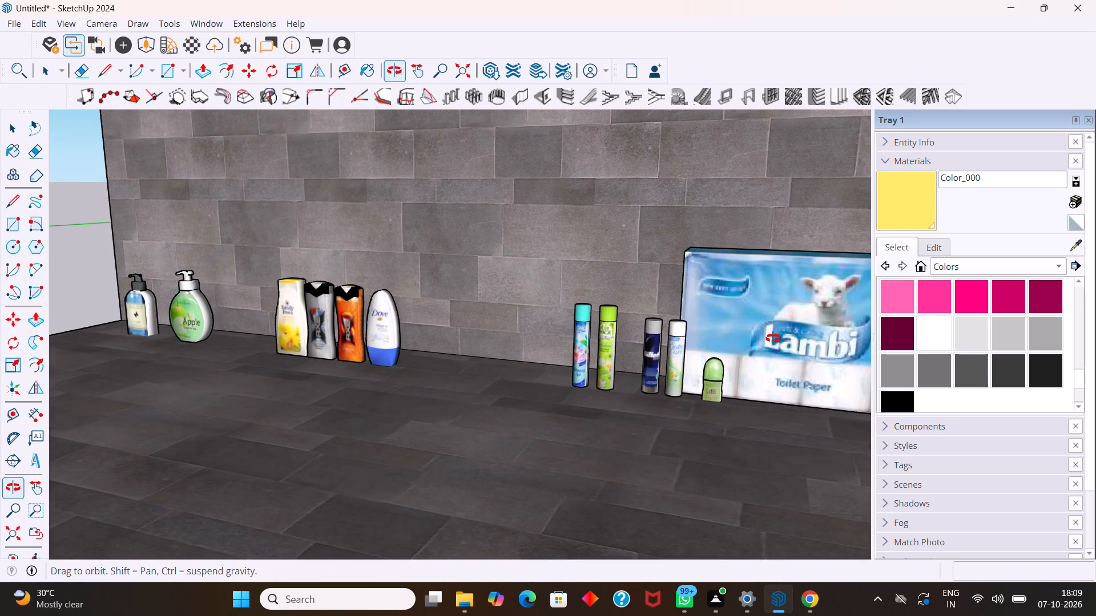
middle_click_drag(773, 338, 808, 349)
left_click(753, 313)
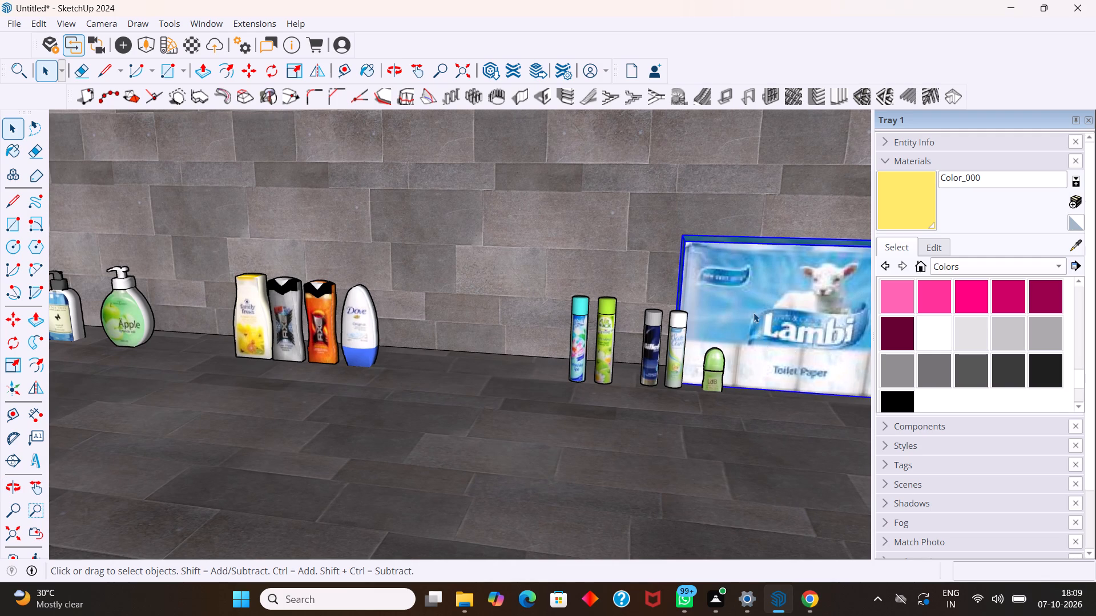
key("m")
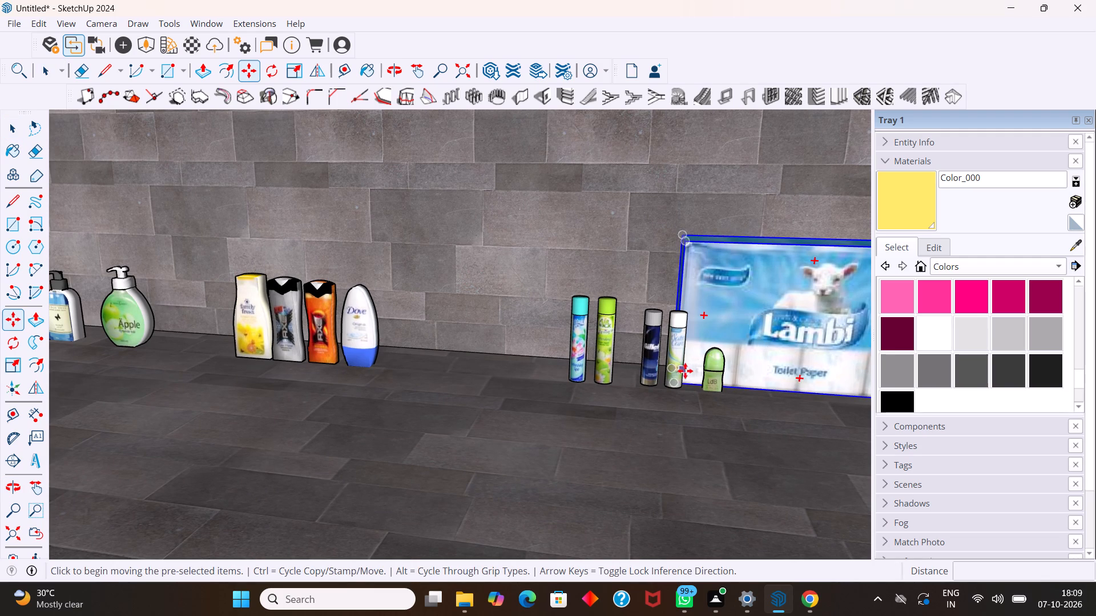
left_click(676, 372)
scroll(461, 396, "down", 6)
scroll(459, 367, "up", 1)
scroll(459, 367, "down", 6)
scroll(408, 361, "up", 1)
scroll(404, 361, "down", 6)
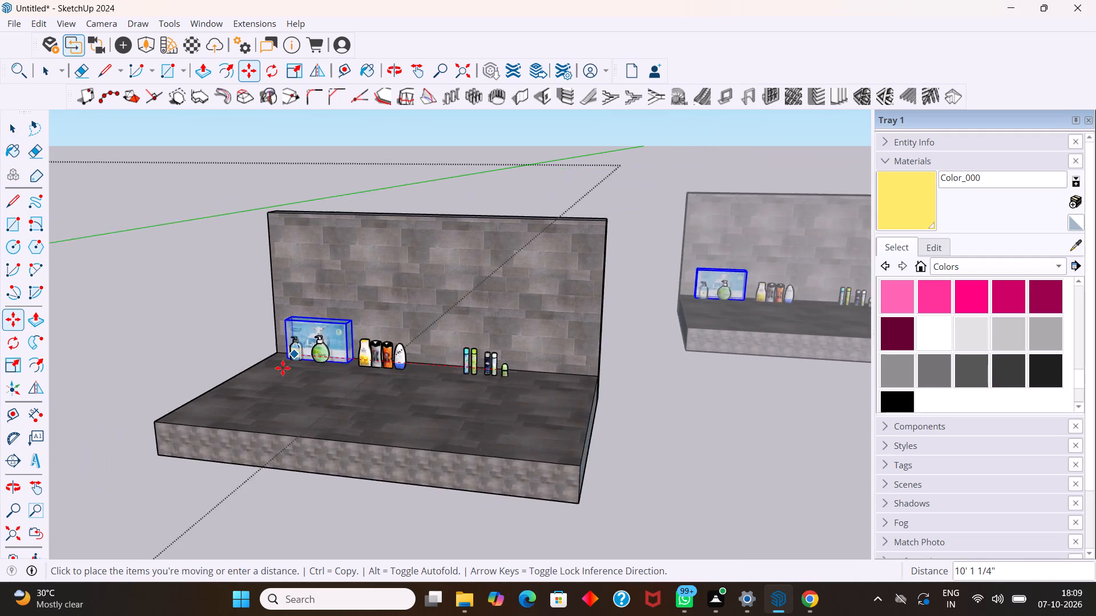
scroll(283, 368, "down", 4)
middle_click_drag(303, 363, 0, 416)
scroll(107, 350, "down", 11)
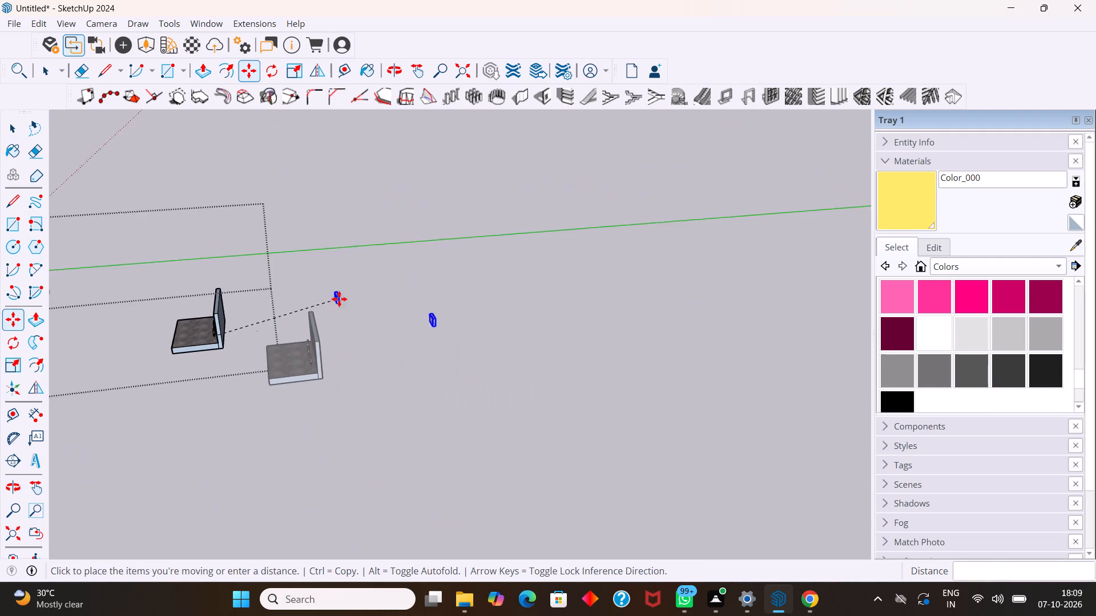
scroll(339, 299, "down", 6)
middle_click_drag(327, 302, 65, 363)
scroll(222, 209, "up", 4)
scroll(289, 169, "up", 3)
middle_click_drag(317, 163, 392, 106)
scroll(293, 155, "up", 9)
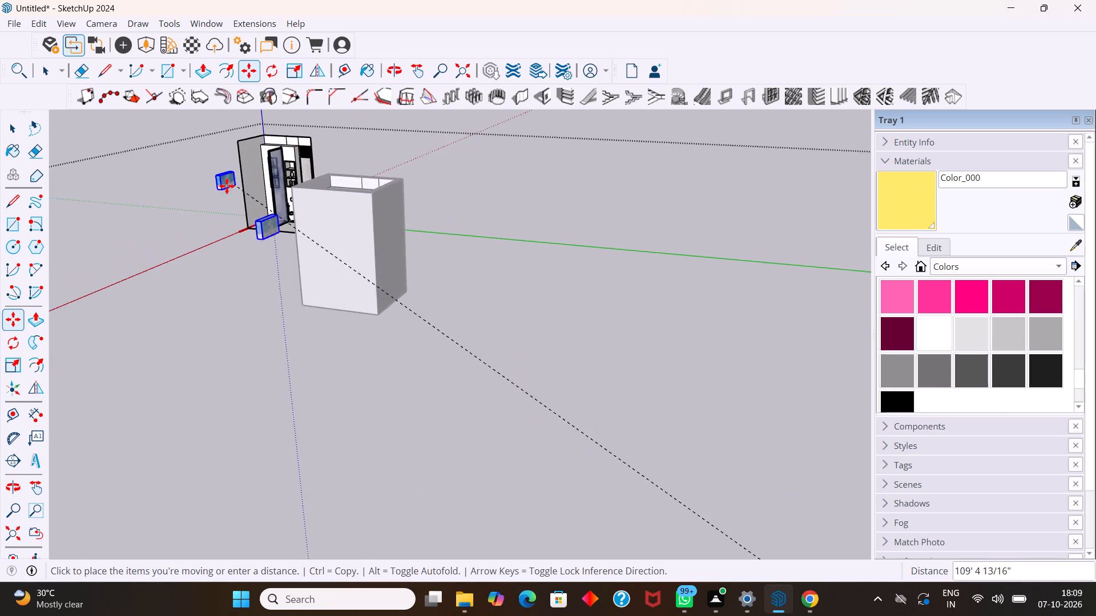
scroll(227, 186, "up", 4)
middle_click_drag(241, 200, 345, 198)
scroll(311, 223, "up", 4)
scroll(320, 244, "down", 2)
middle_click_drag(335, 253, 385, 256)
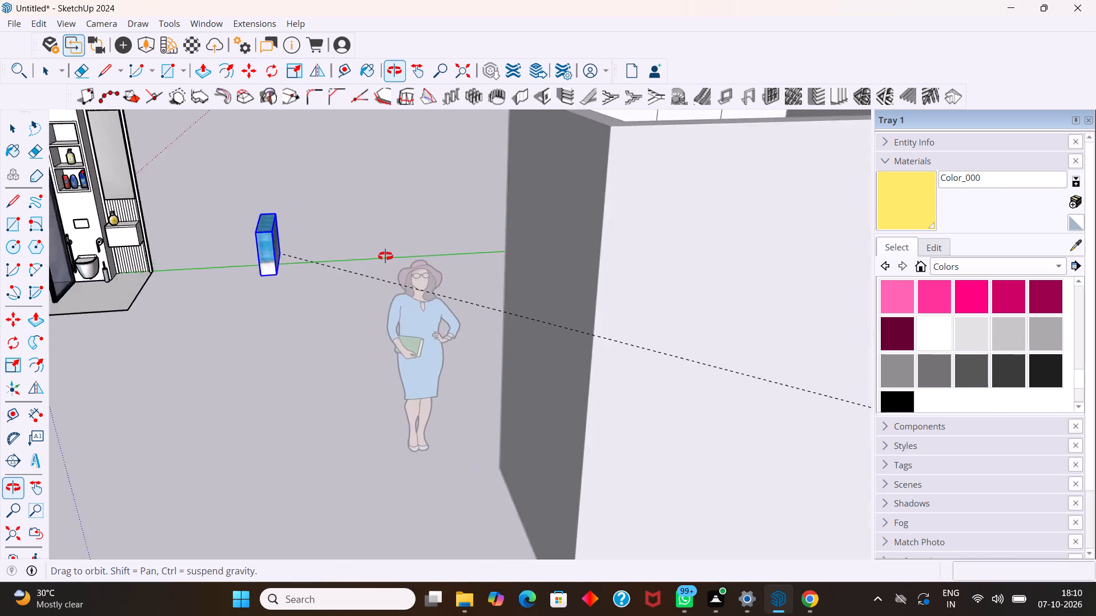
middle_click_drag(385, 256, 385, 257)
scroll(341, 261, "down", 9)
left_click(264, 301)
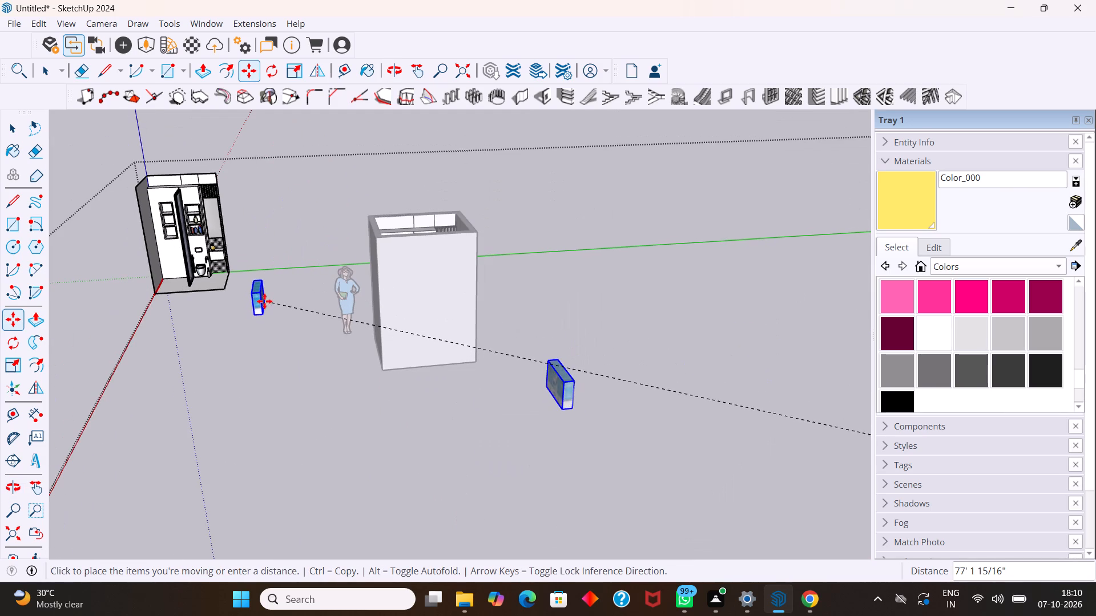
Rotate the Lambi toilet paper pack 90° in the horizontal plane so its printed front faces outward.
key("q")
left_click(246, 358)
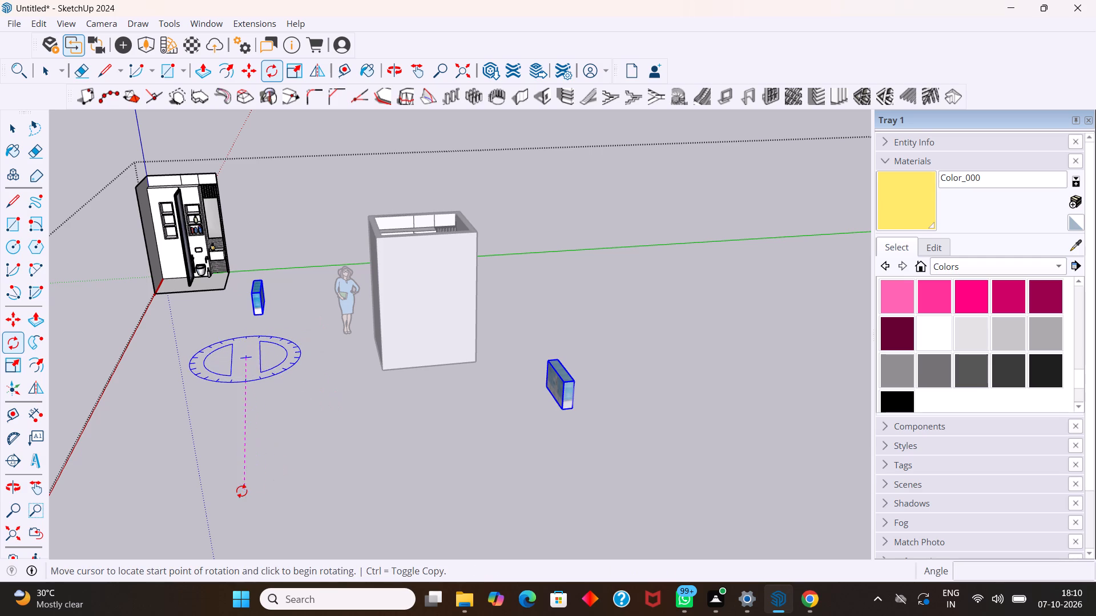
left_click(222, 497)
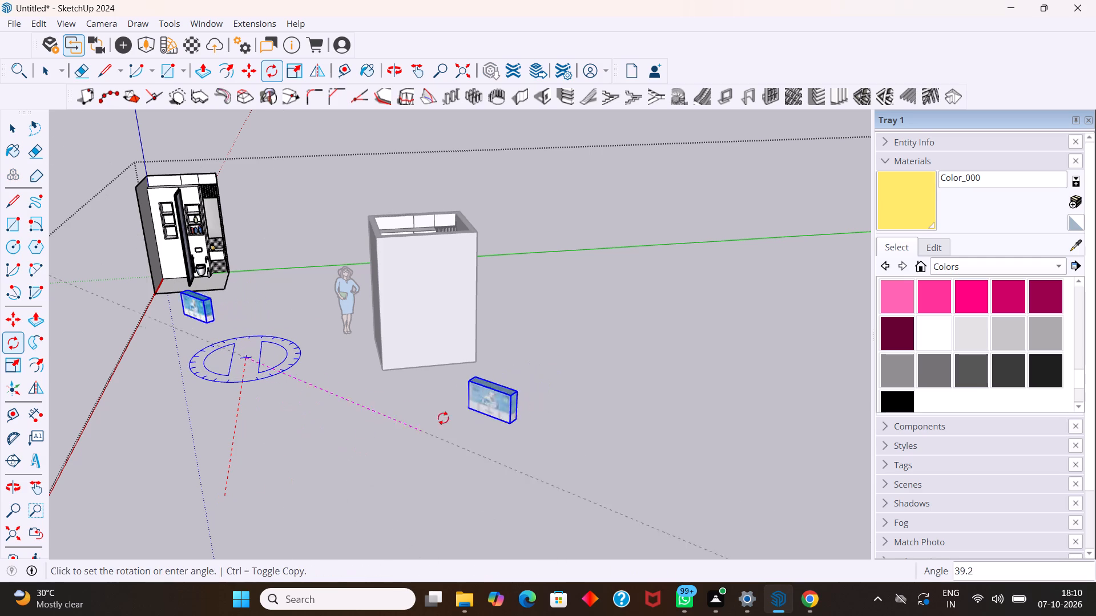
left_click(554, 330)
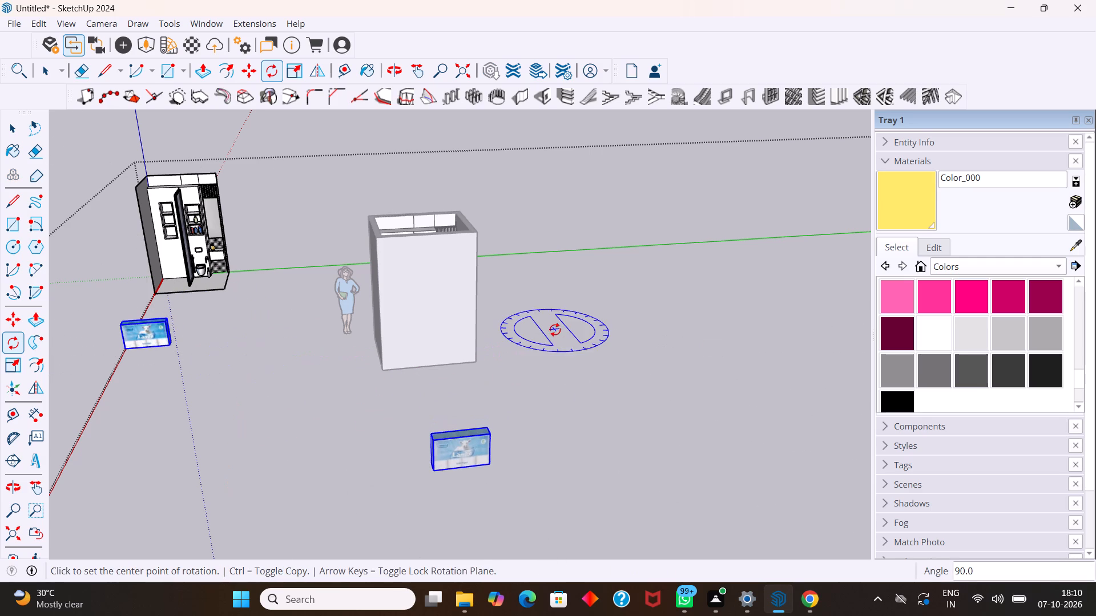
Move the Lambi toilet paper pack about 13' 1" to the open area in front of the bathroom.
key("m")
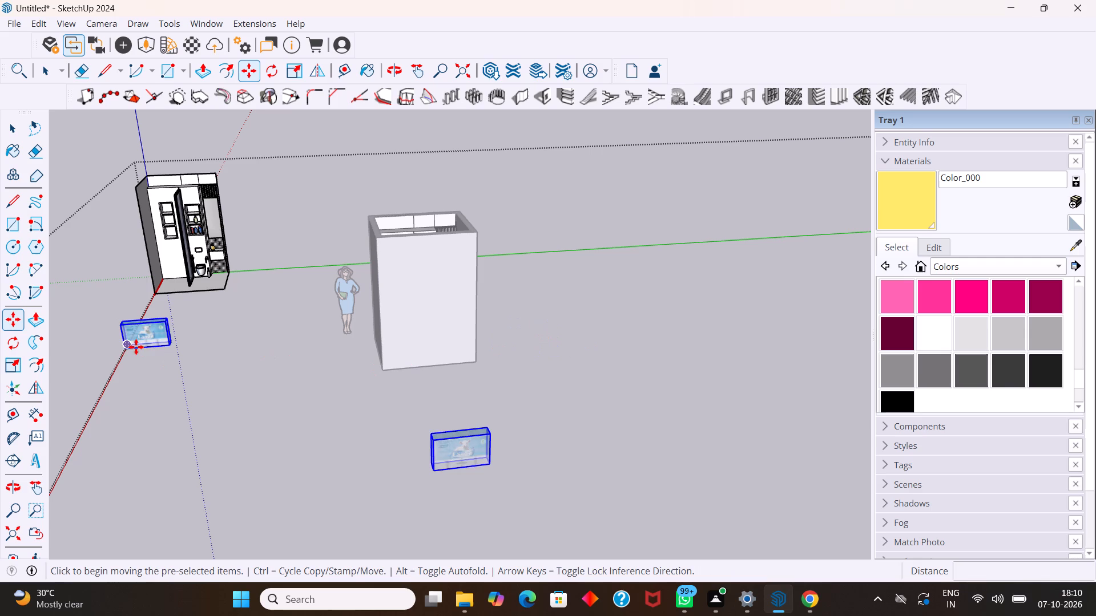
left_click(131, 346)
left_click(237, 400)
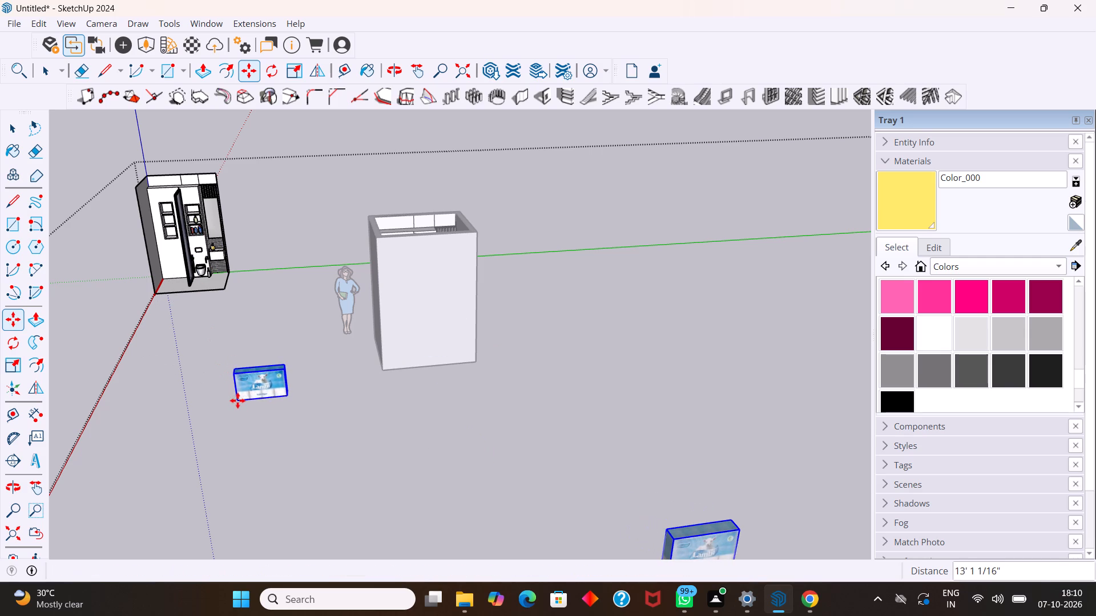
Scale the Lambi toilet paper pack uniformly to about 0.71.
key("s")
left_click_drag(229, 378, 279, 402)
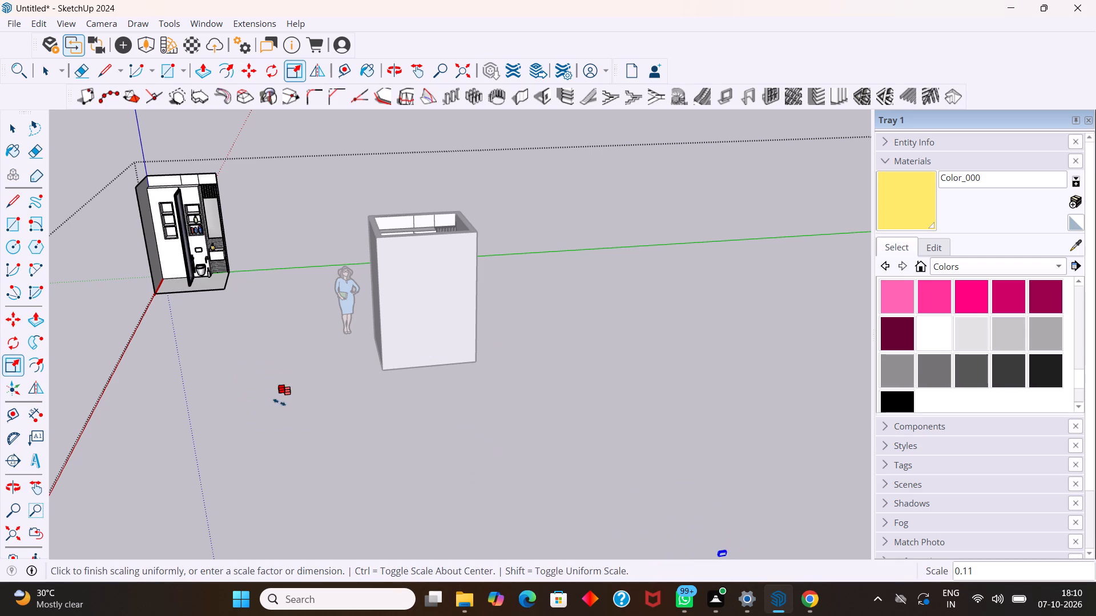
left_click_drag(279, 402, 248, 386)
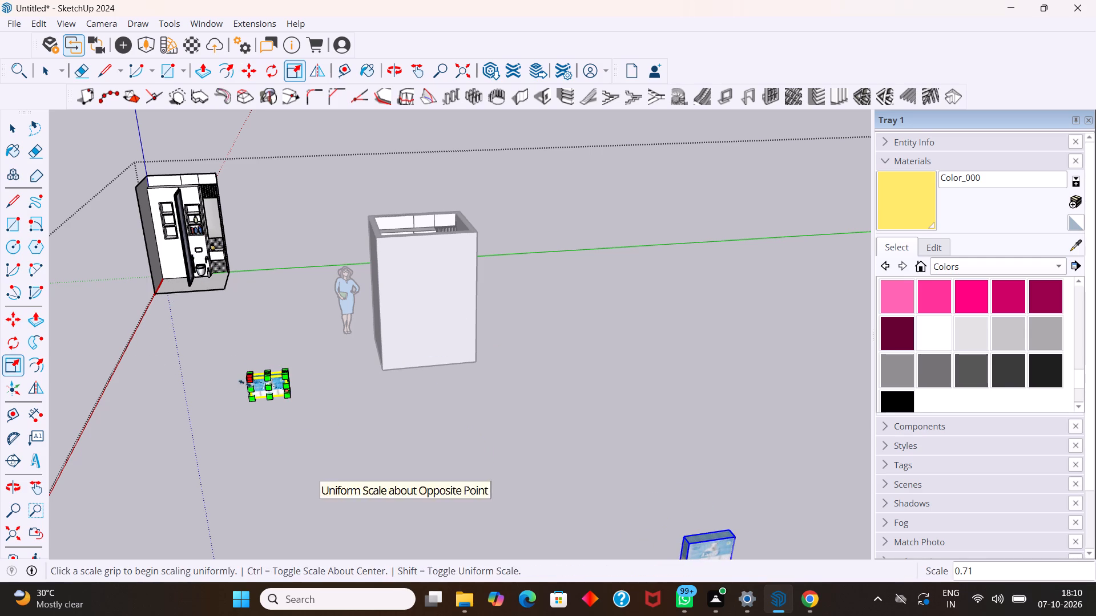
Move the Lambi toilet paper pack about 23' to the open ground just beside the bathroom floor.
key("m")
left_click(251, 396)
scroll(180, 274, "up", 1)
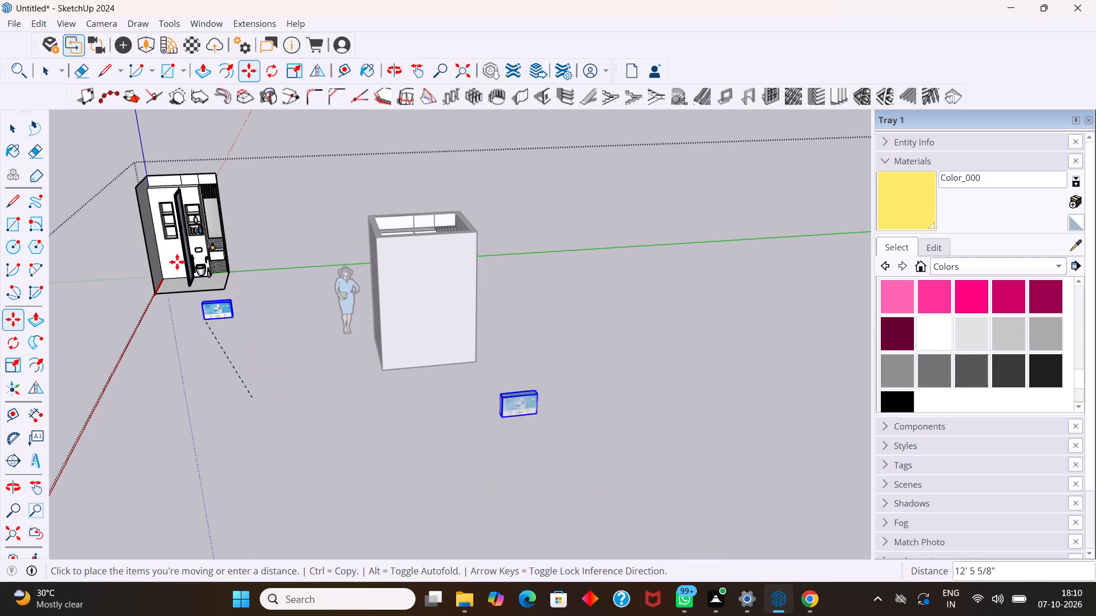
scroll(177, 262, "up", 6)
scroll(222, 250, "up", 8)
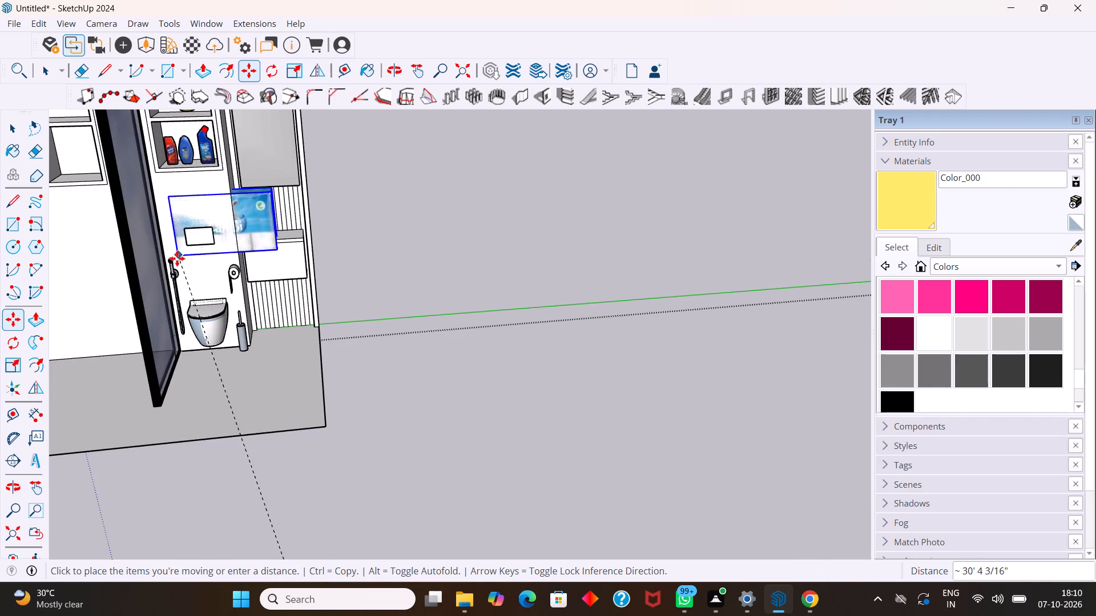
scroll(178, 261, "up", 6)
middle_click_drag(214, 260, 214, 314)
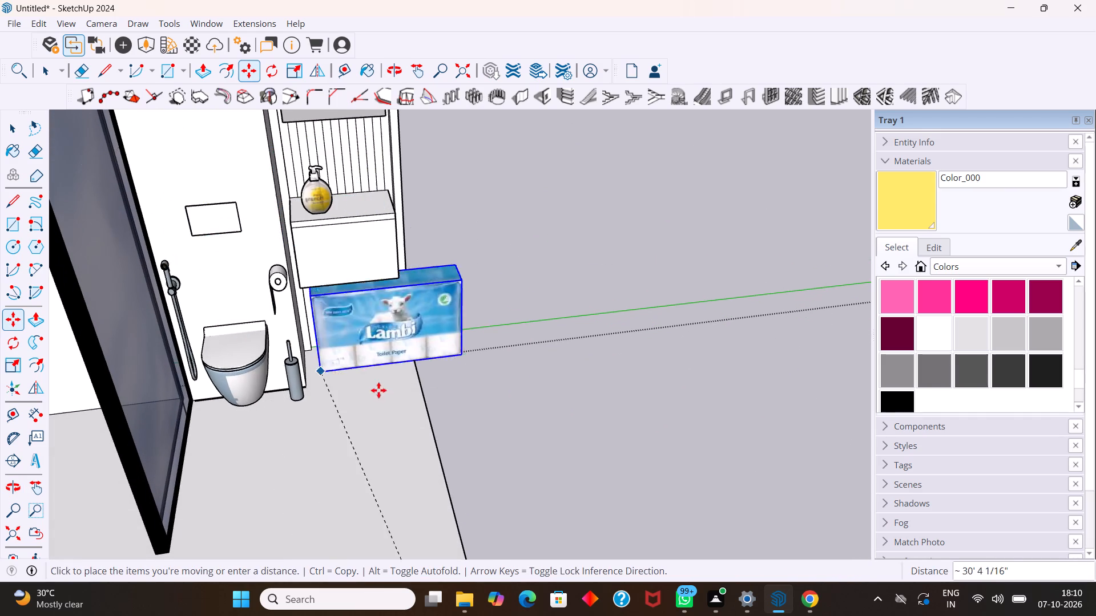
scroll(414, 415, "down", 5)
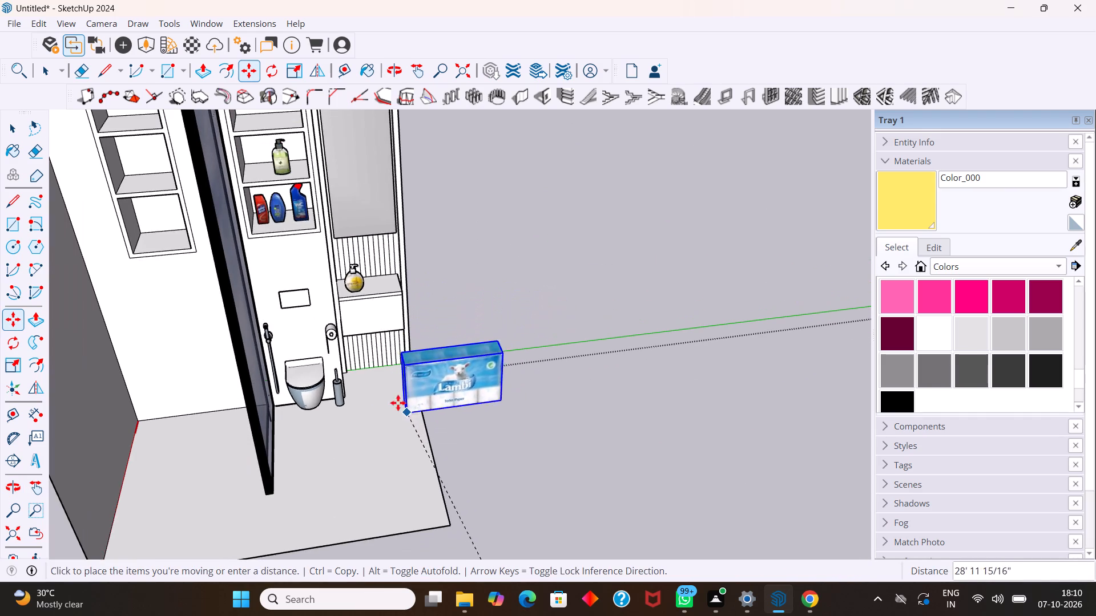
scroll(293, 303, "down", 5)
left_click(489, 444)
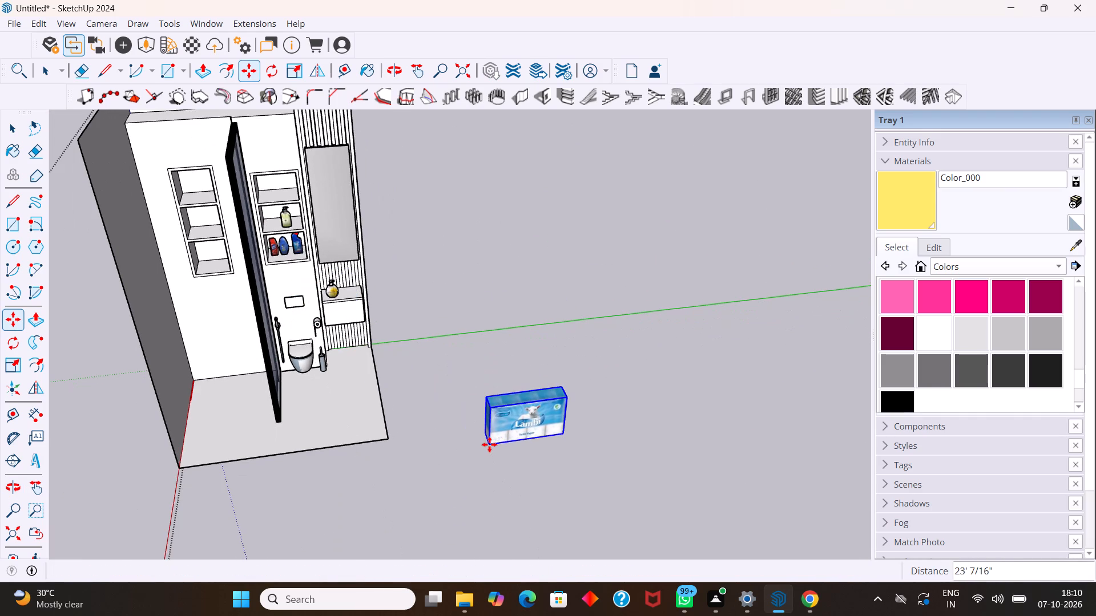
Scale the Lambi toilet paper pack down uniformly from its upper front corner.
key("s")
left_click_drag(487, 410, 503, 422)
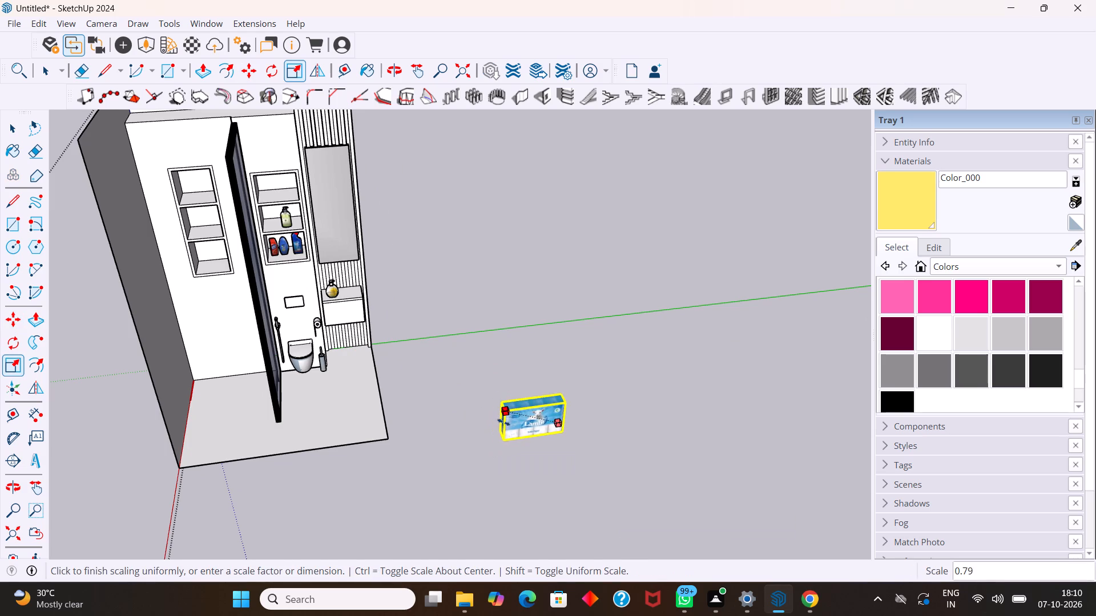
left_click_drag(503, 422, 509, 426)
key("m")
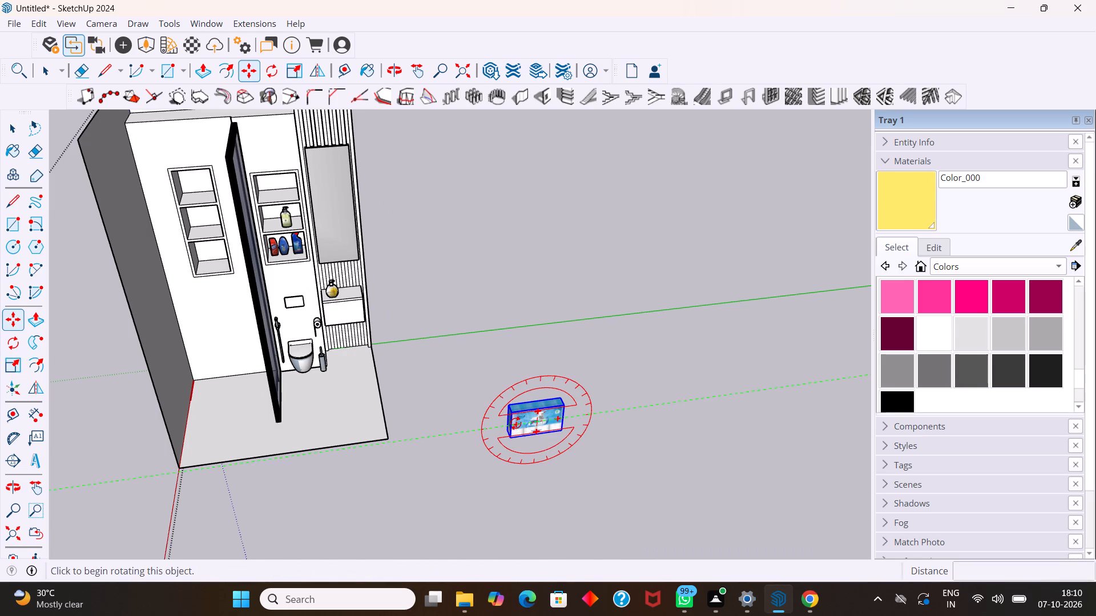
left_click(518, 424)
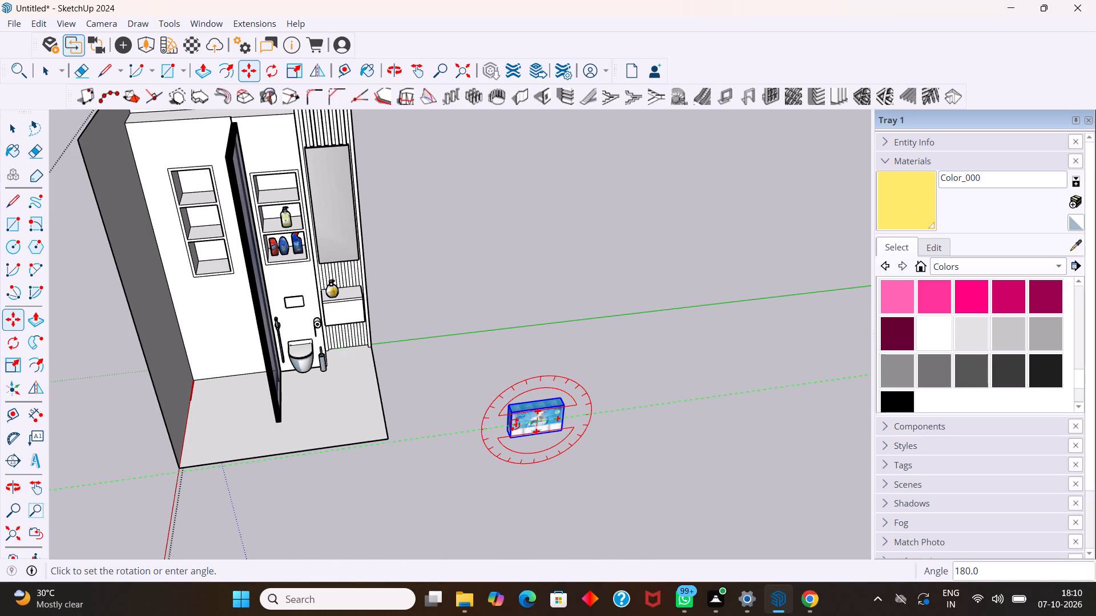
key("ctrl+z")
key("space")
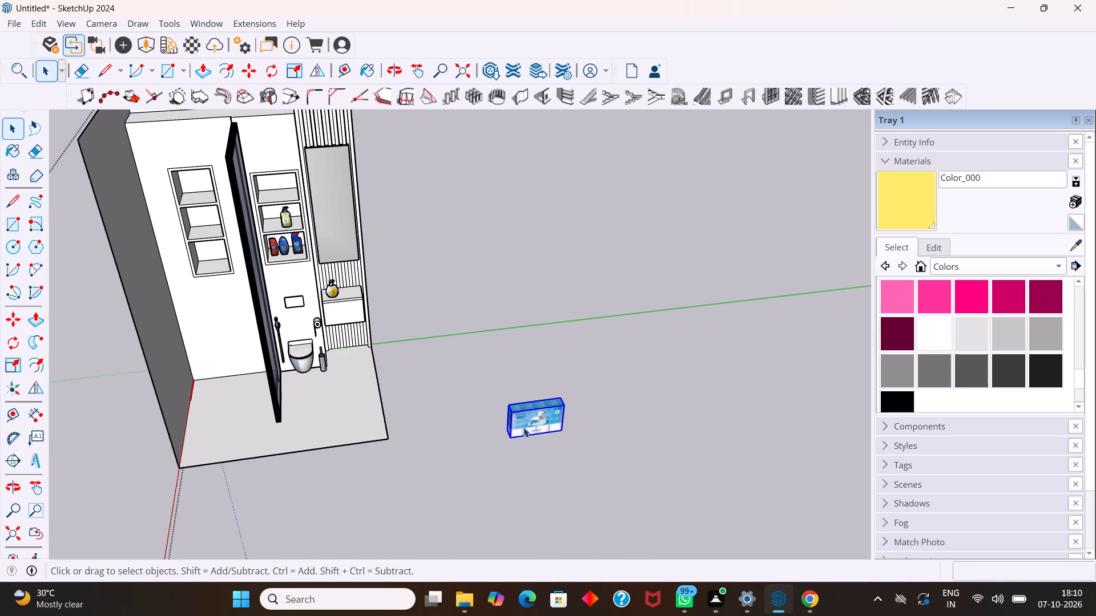
Move the Lambi toilet paper pack about 8' 6" to beside the bathroom's mirror and vanity wall.
key("m")
left_click(515, 436)
scroll(260, 254, "up", 1)
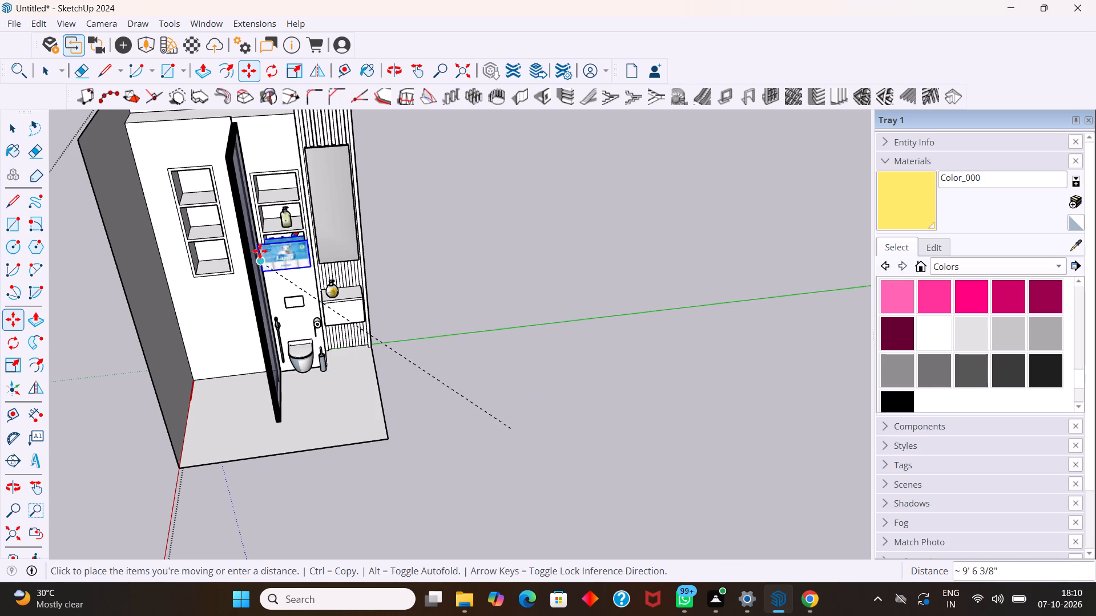
scroll(260, 251, "up", 9)
left_click(633, 355)
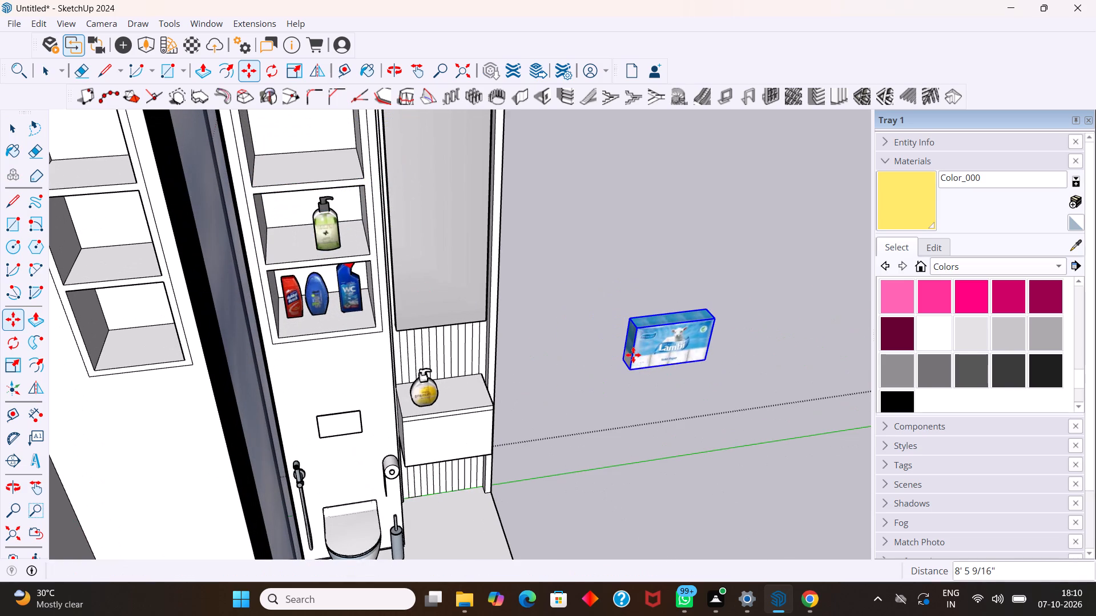
Scale the Lambi toilet paper pack down uniformly again so it suits the size of the wall niches.
scroll(630, 356, "down", 8)
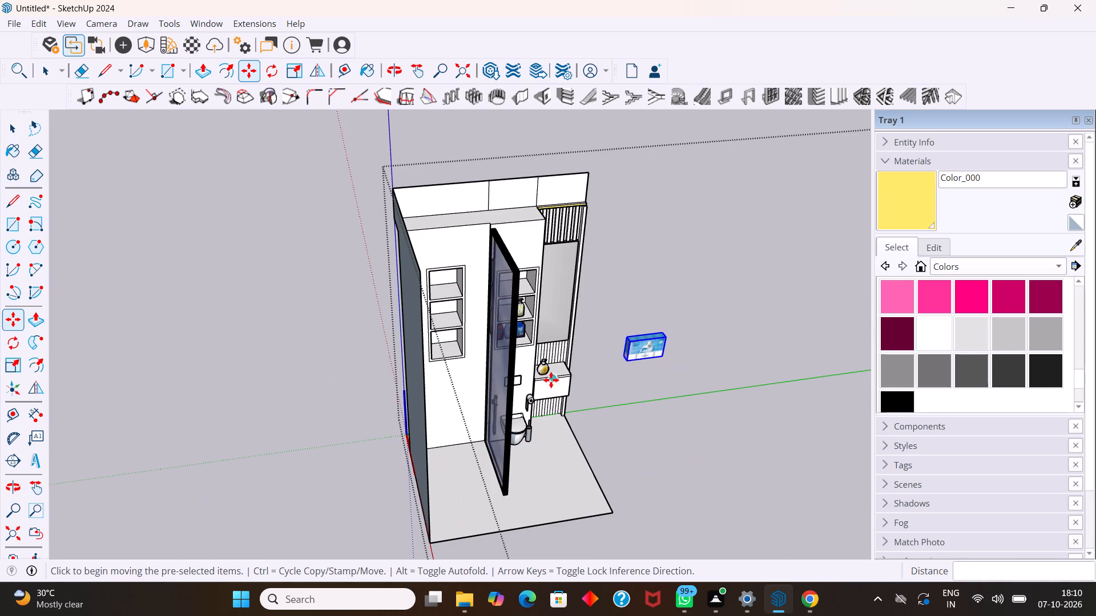
key("space")
key("s")
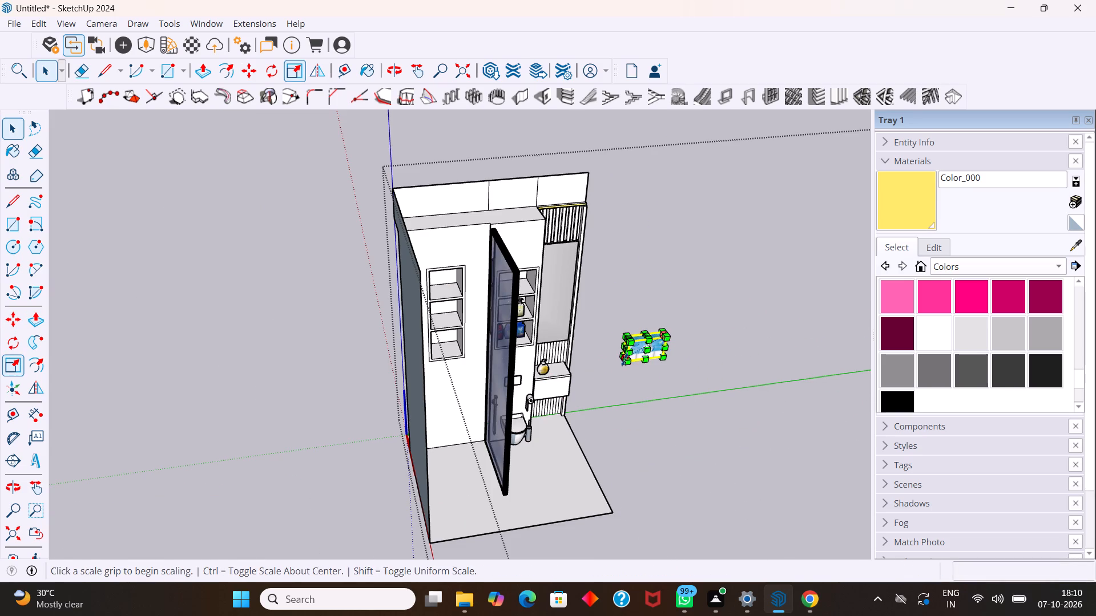
left_click_drag(626, 342, 643, 352)
Move the Lambi toilet paper pack about 8' 6" into the top niche above the toilet and deselect it.
scroll(667, 340, "up", 4)
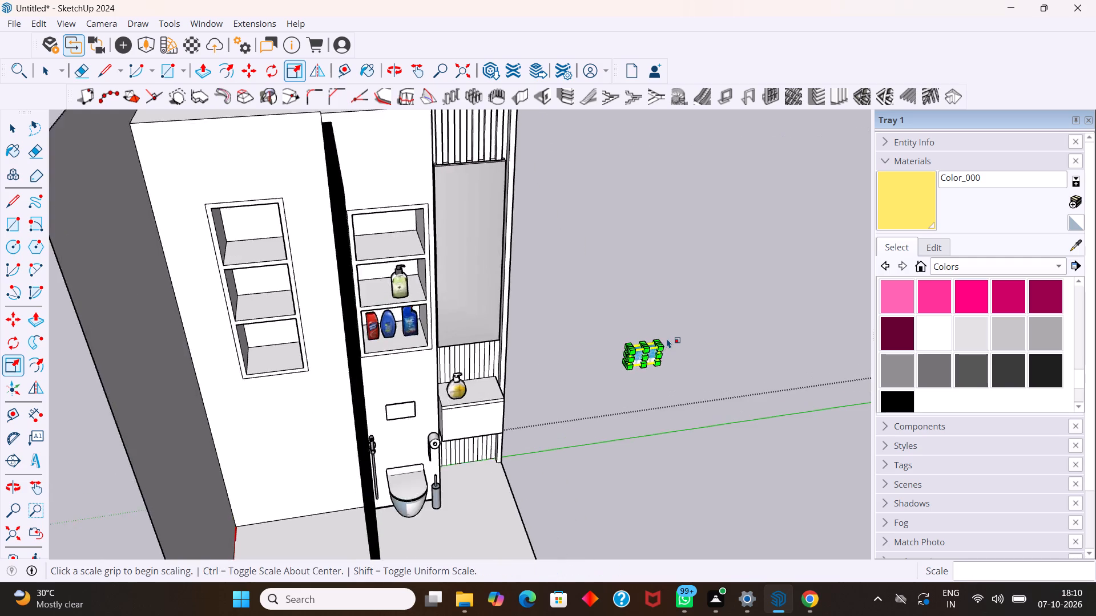
scroll(667, 338, "up", 2)
key("m")
left_click(620, 377)
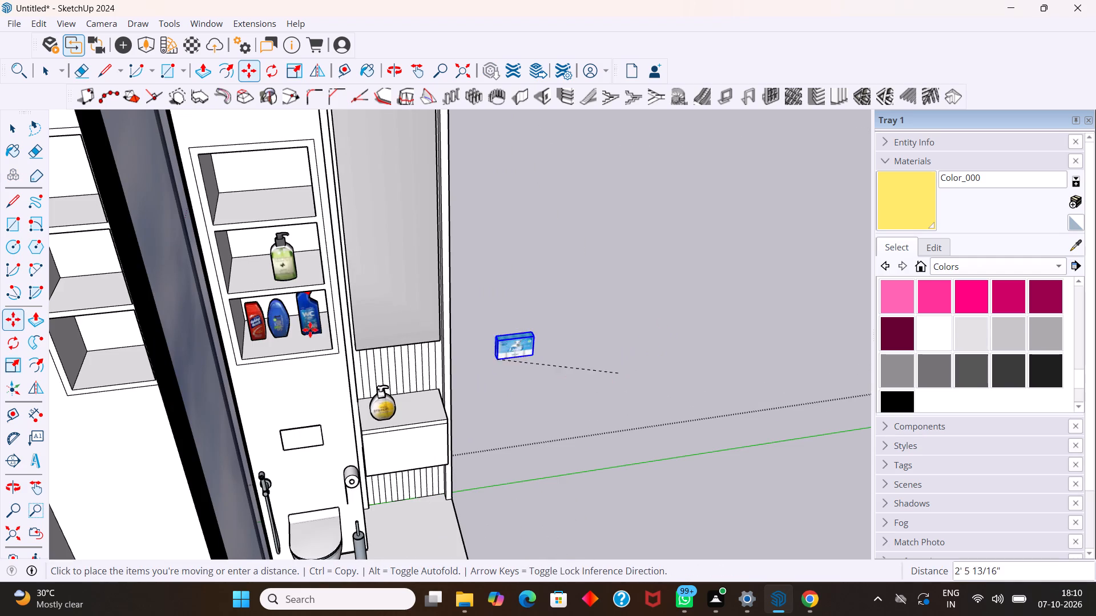
left_click(237, 213)
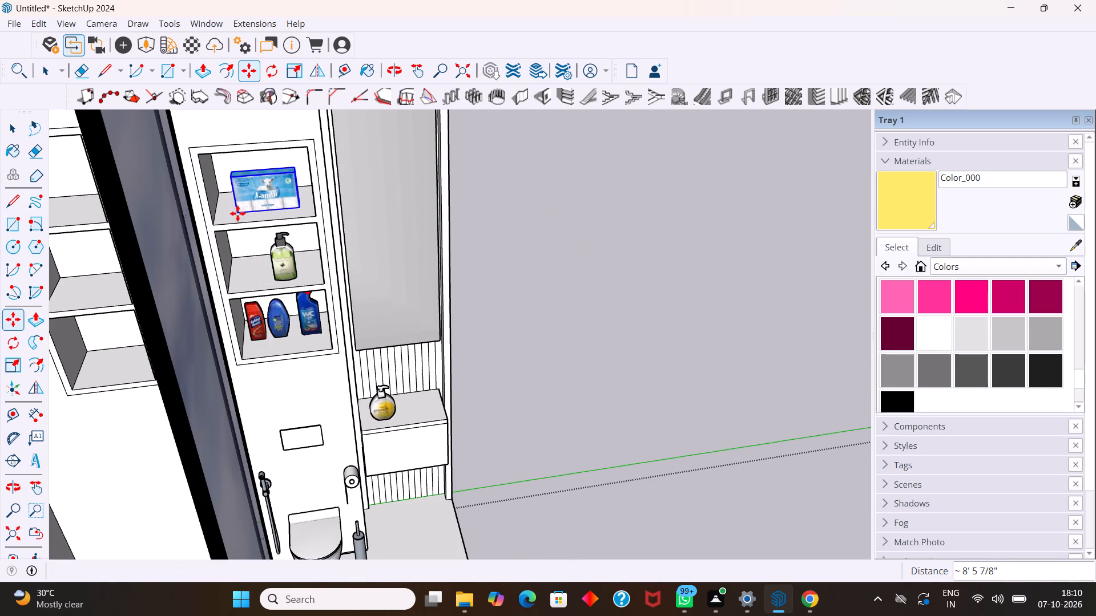
key("space")
left_click(490, 243)
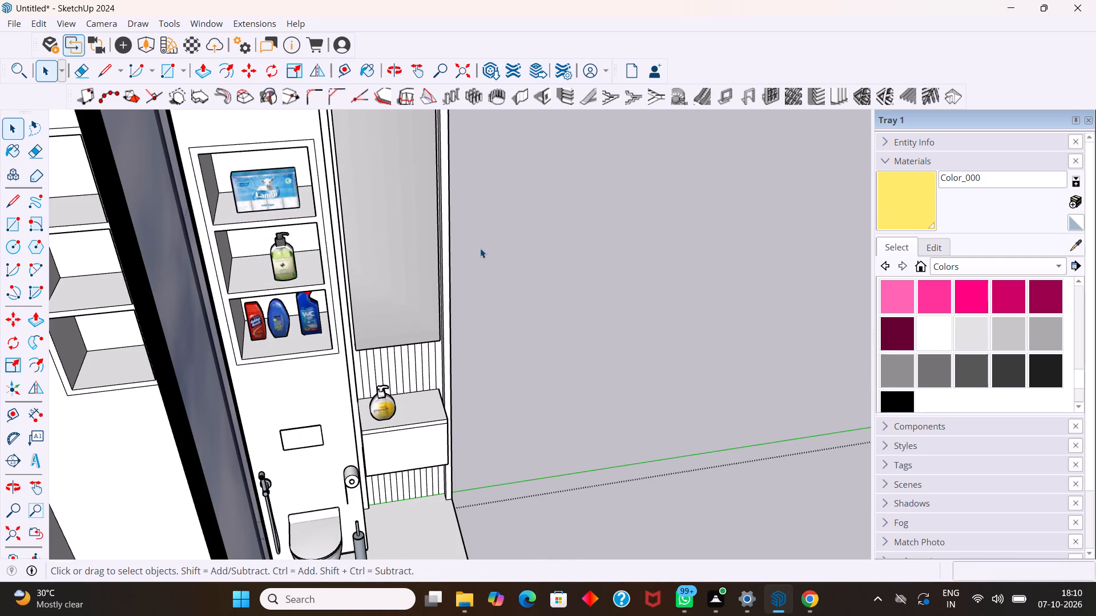
Move the teal, green and white spray cans and small green deodorant about 81' 5" from the tiled shelf to beside the bathroom.
scroll(479, 250, "down", 9)
middle_click_drag(442, 293, 392, 238)
middle_click_drag(456, 290, 550, 248)
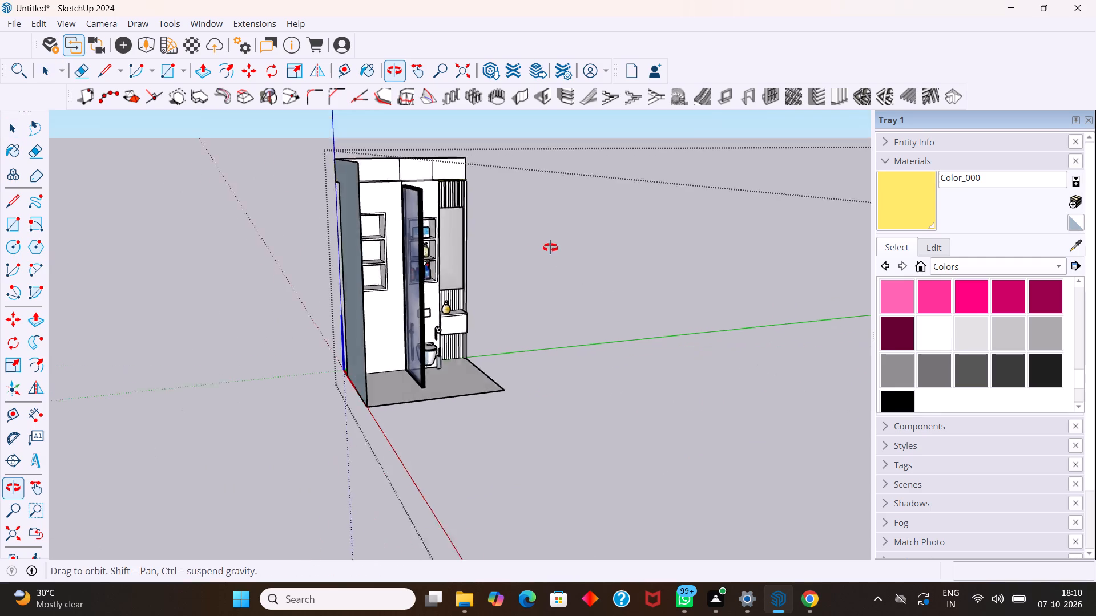
middle_click_drag(550, 248, 550, 250)
scroll(521, 284, "up", 4)
middle_click_drag(521, 286, 643, 316)
scroll(639, 301, "down", 10)
middle_click_drag(648, 311, 648, 309)
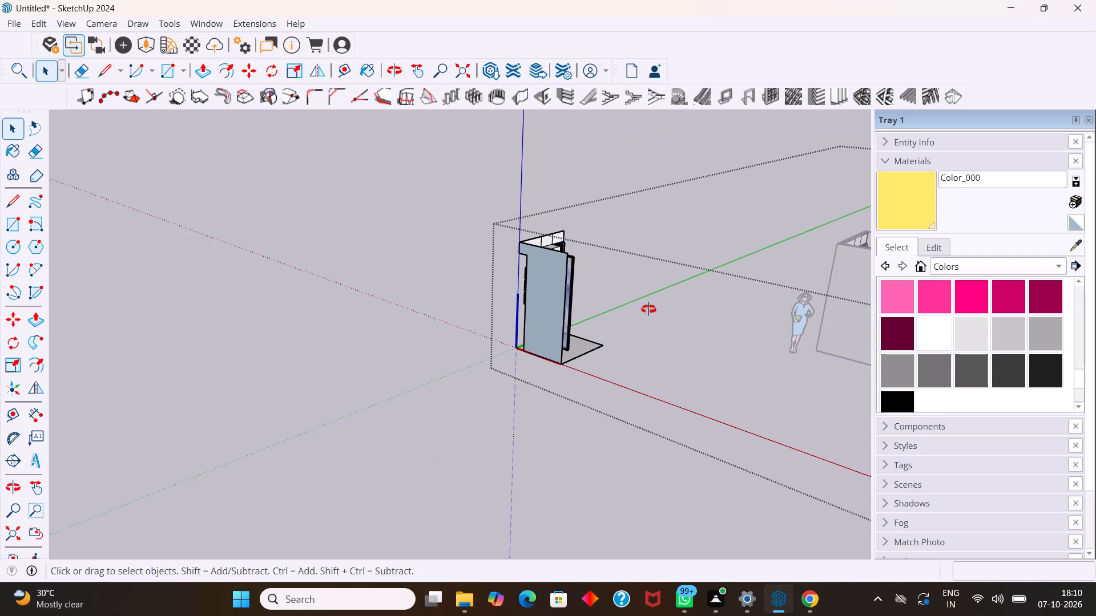
middle_click_drag(648, 309, 936, 258)
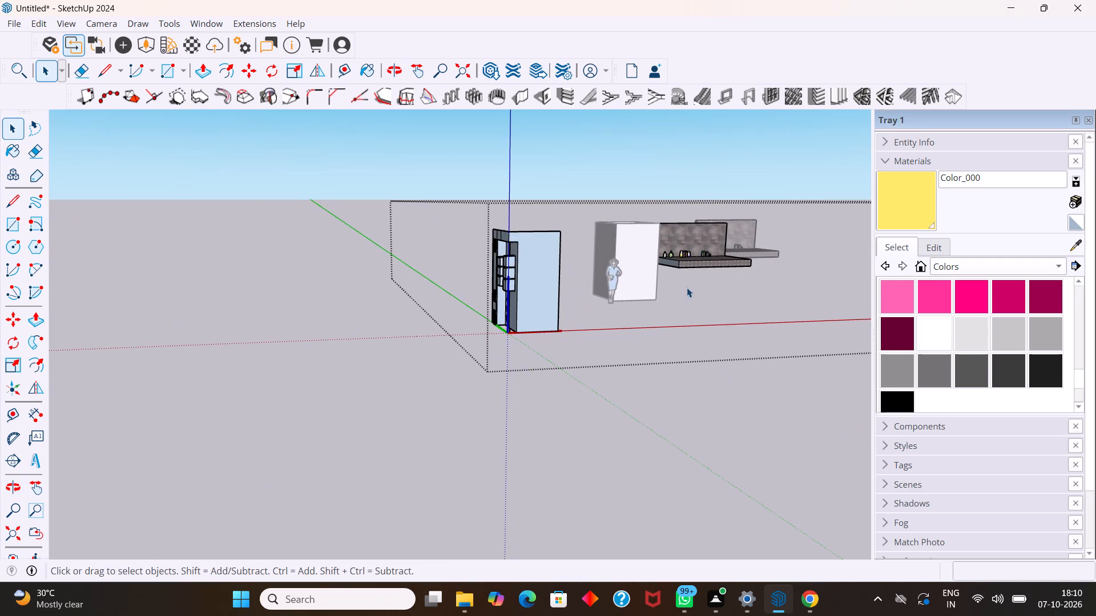
scroll(687, 286, "up", 3)
scroll(696, 262, "up", 20)
scroll(696, 262, "up", 1)
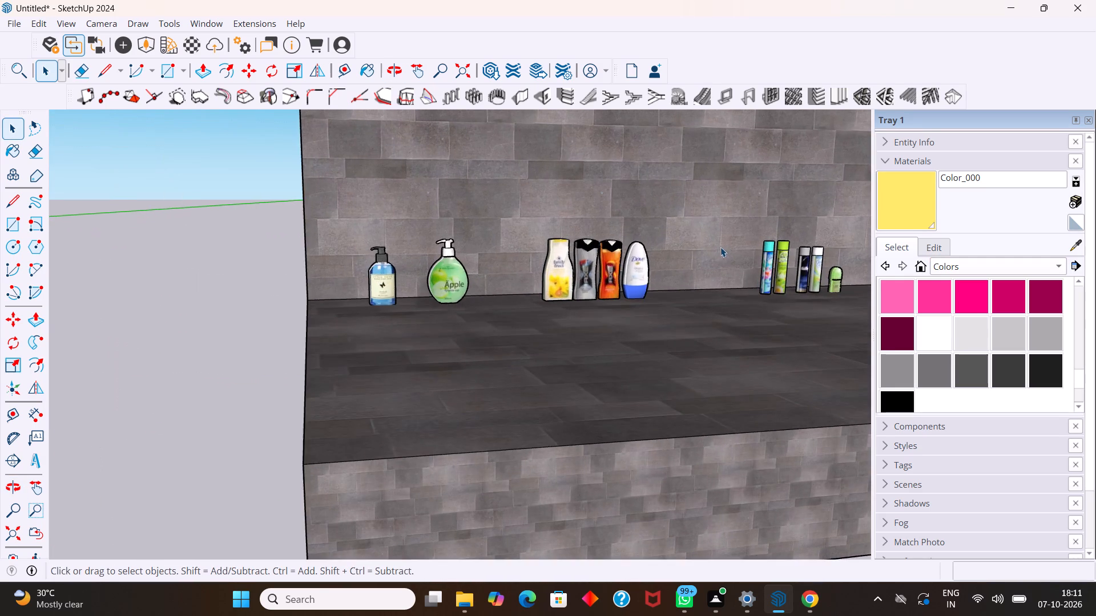
scroll(717, 257, "up", 4)
scroll(825, 264, "down", 5)
scroll(591, 303, "down", 5)
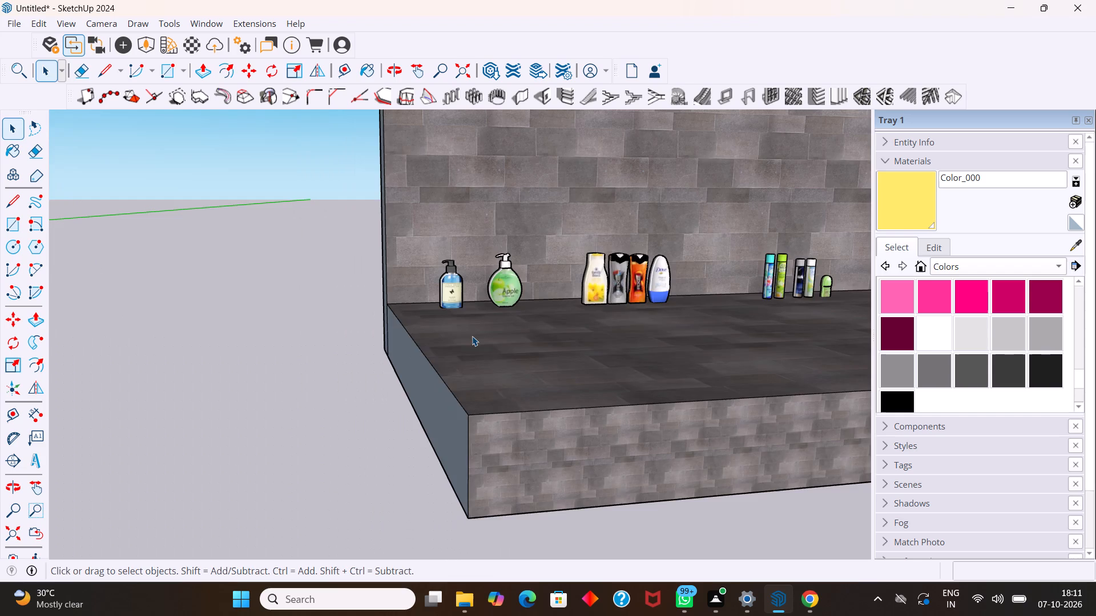
middle_click_drag(468, 337, 551, 347)
scroll(738, 274, "up", 5)
middle_click_drag(794, 265, 714, 287)
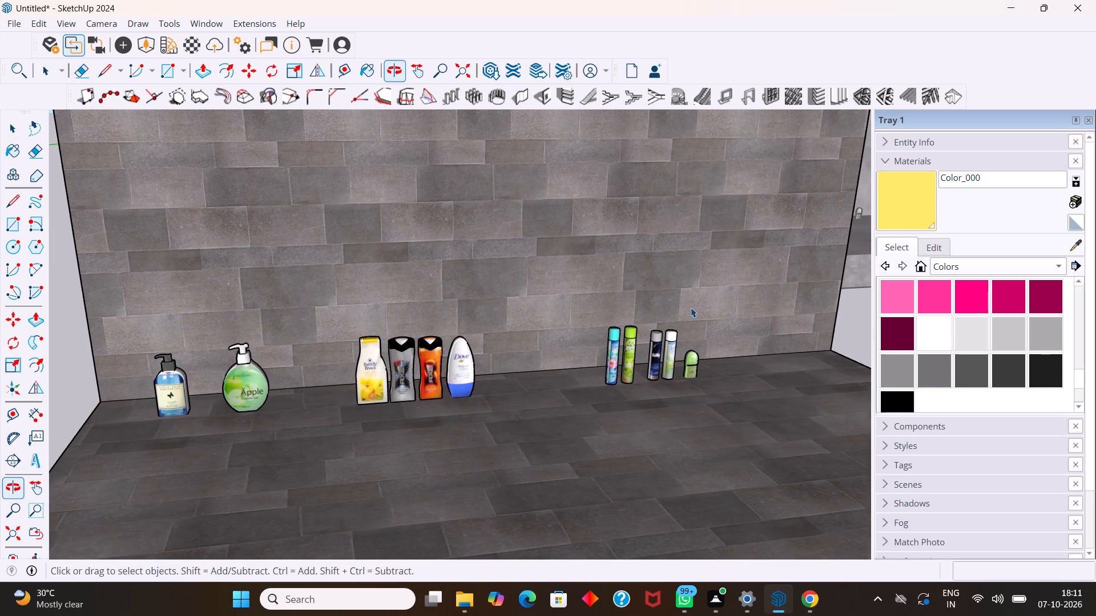
left_click(671, 362)
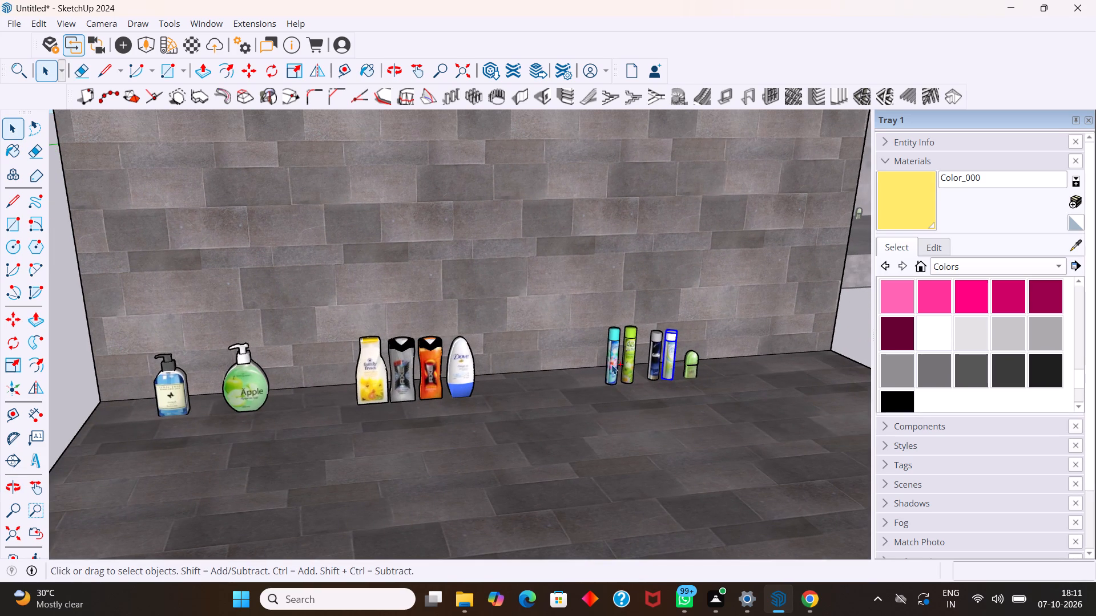
left_click(612, 363, "ctrl")
left_click(625, 362, "ctrl")
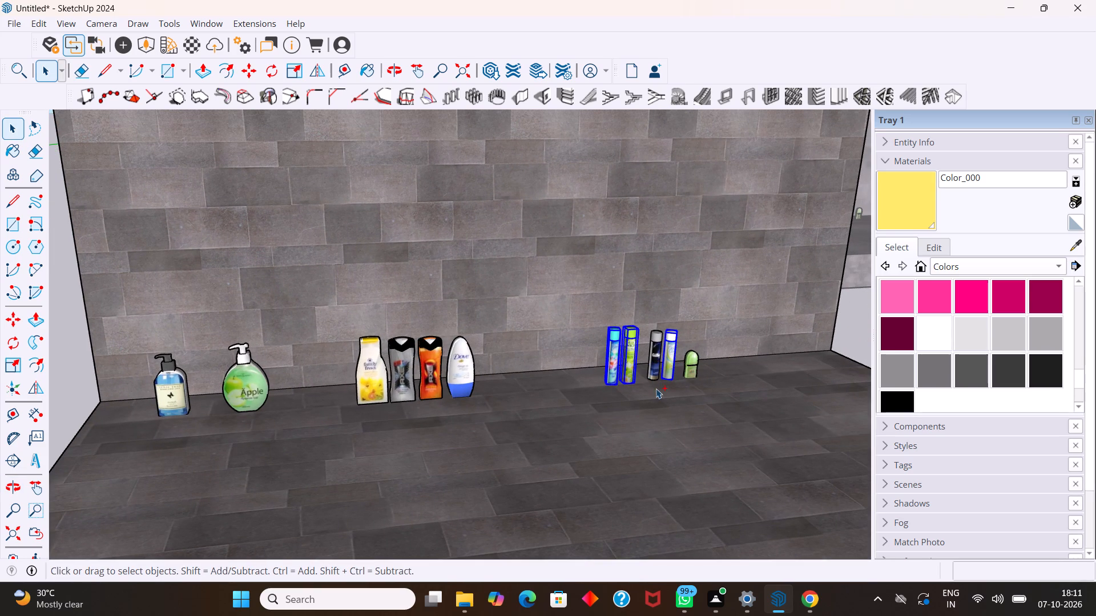
left_click(691, 374, "ctrl")
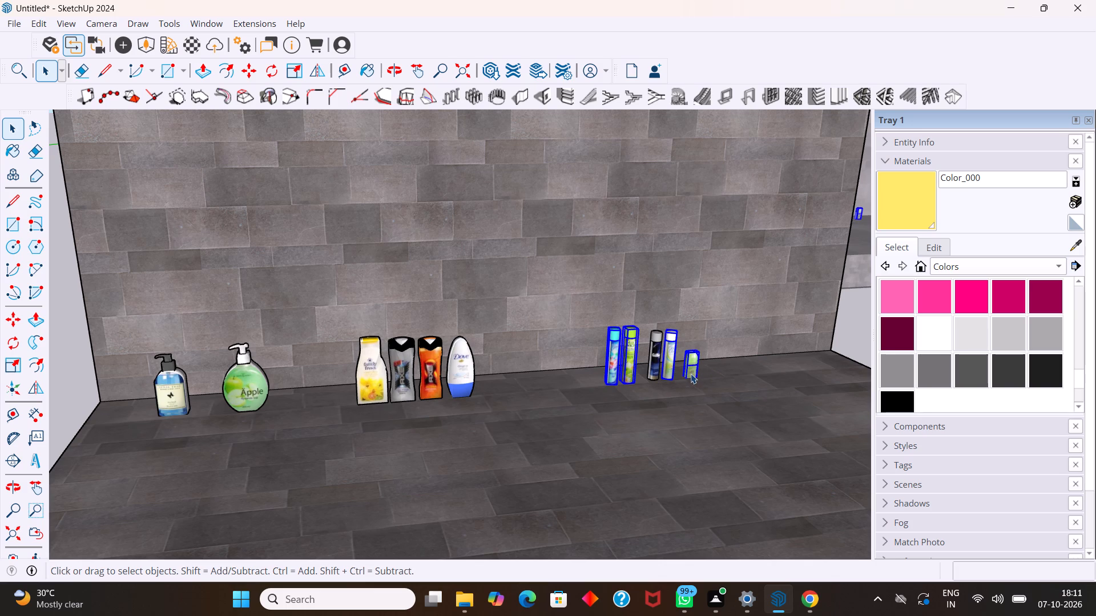
key("m")
left_click(609, 388)
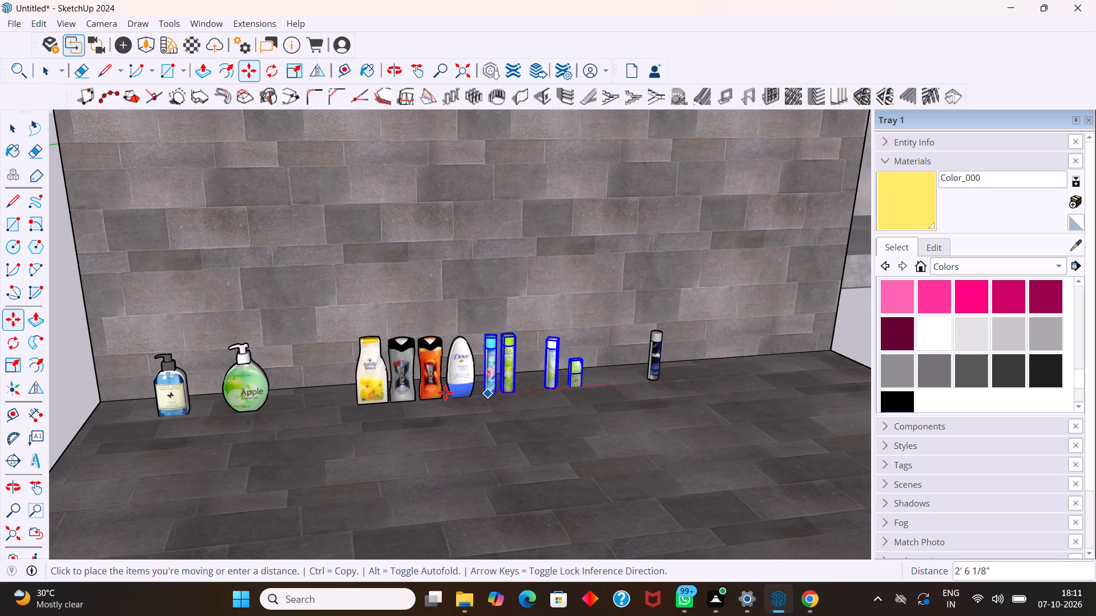
scroll(423, 384, "down", 8)
scroll(387, 350, "up", 3)
scroll(387, 350, "down", 11)
middle_click_drag(507, 339, 134, 416)
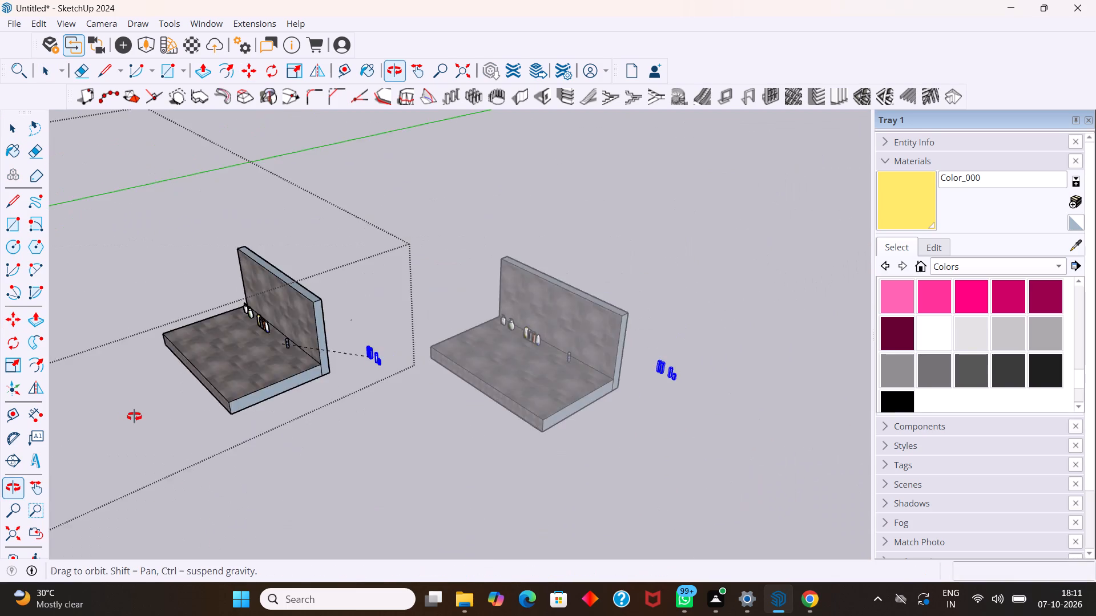
middle_click_drag(134, 416, 129, 415)
scroll(115, 369, "down", 11)
middle_click_drag(319, 307, 46, 318)
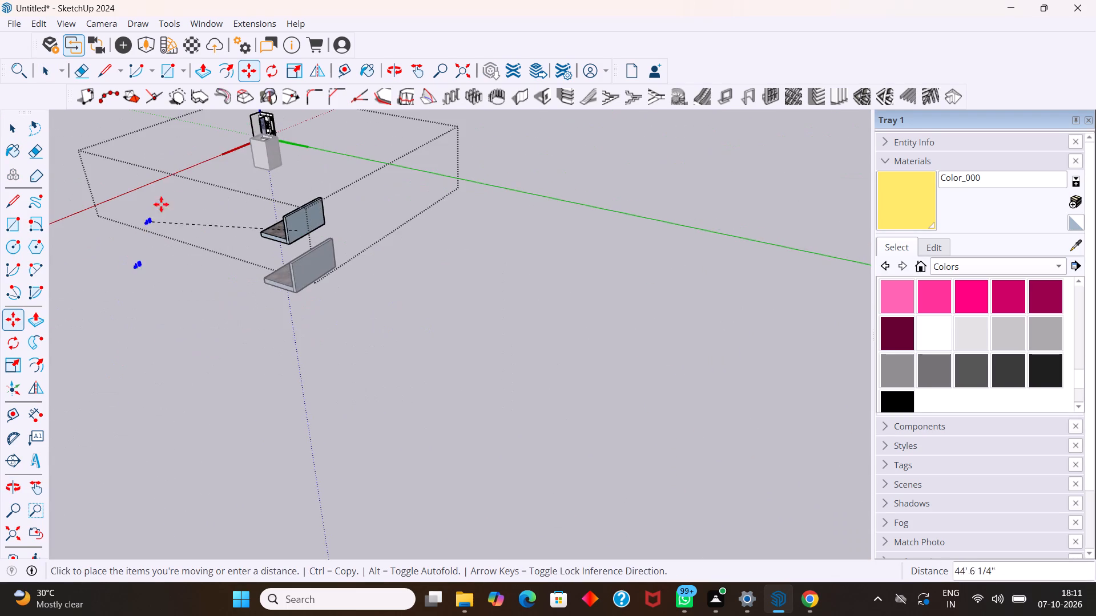
scroll(189, 165, "up", 9)
middle_click(246, 124)
middle_click_drag(297, 309, 379, 140)
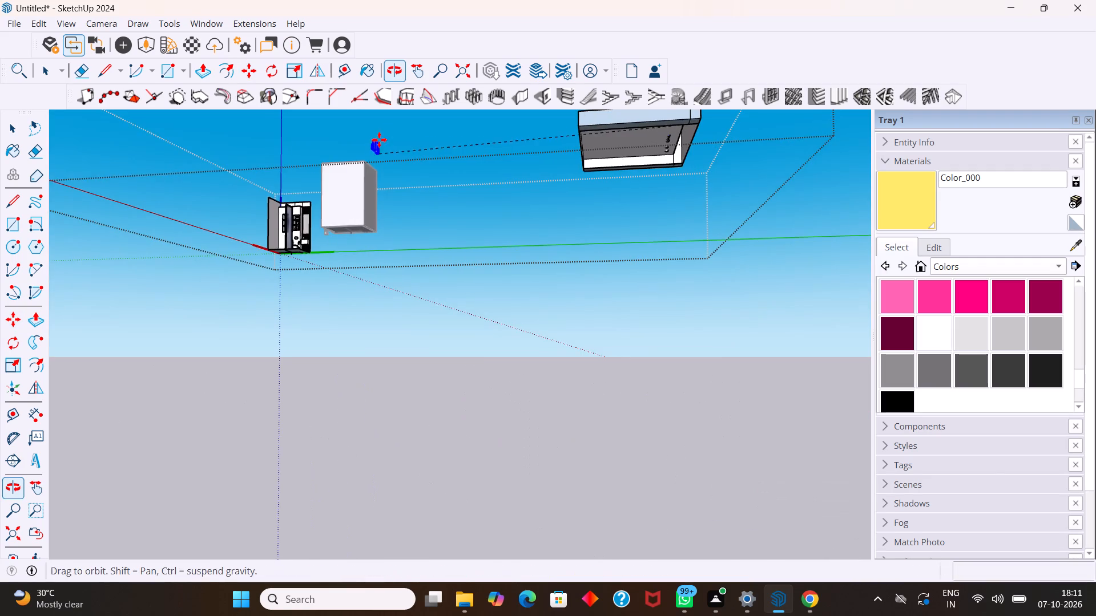
middle_click_drag(379, 140, 388, 133)
scroll(272, 204, "up", 20)
scroll(272, 204, "up", 1)
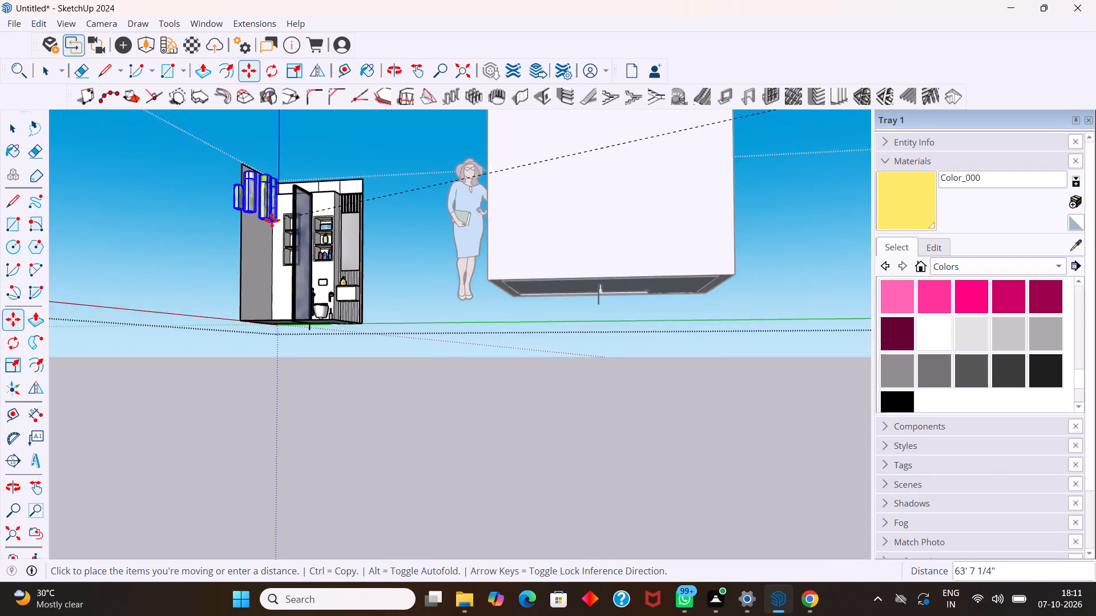
scroll(272, 220, "up", 1)
middle_click_drag(292, 238, 378, 394)
scroll(232, 276, "down", 5)
scroll(152, 200, "up", 3)
scroll(140, 188, "down", 6)
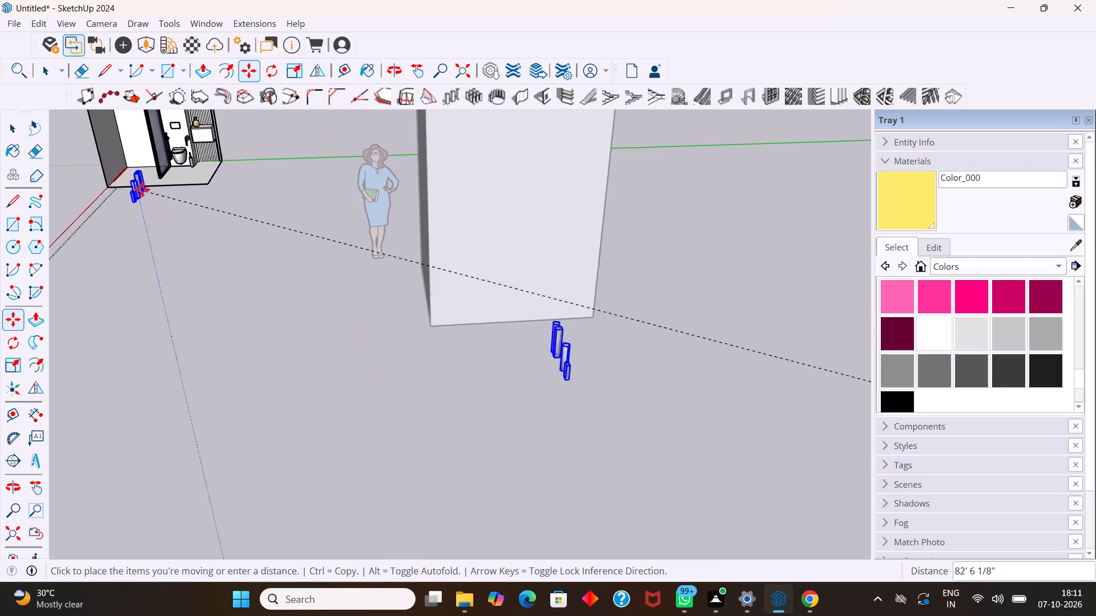
scroll(142, 189, "down", 17)
scroll(136, 155, "down", 5)
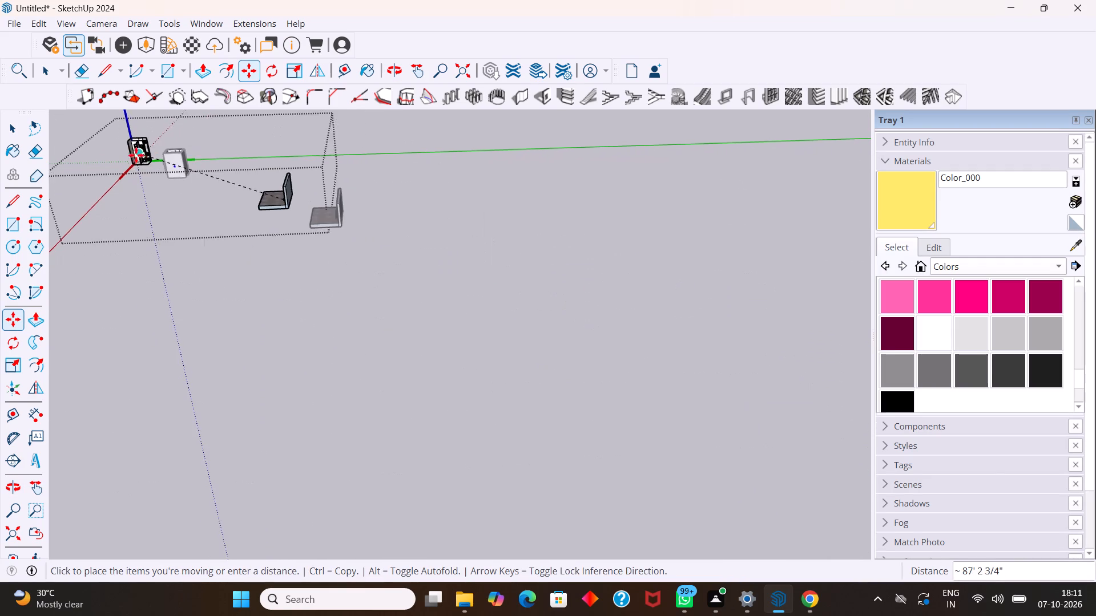
scroll(136, 149, "up", 18)
middle_click_drag(145, 161, 148, 161)
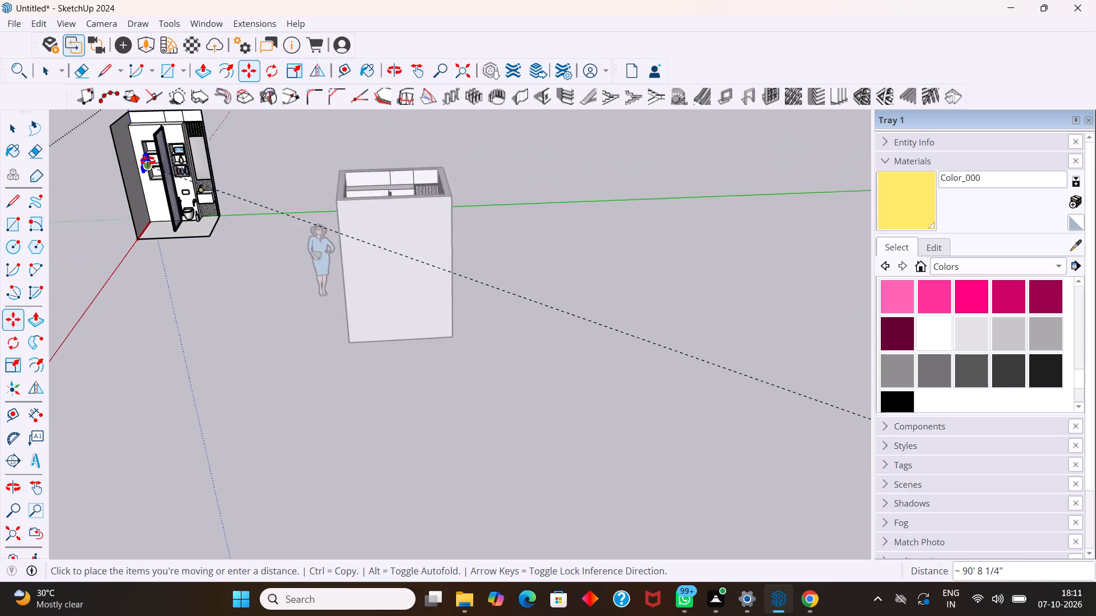
middle_click_drag(148, 161, 192, 145)
scroll(94, 184, "up", 13)
middle_click_drag(111, 244, 135, 257)
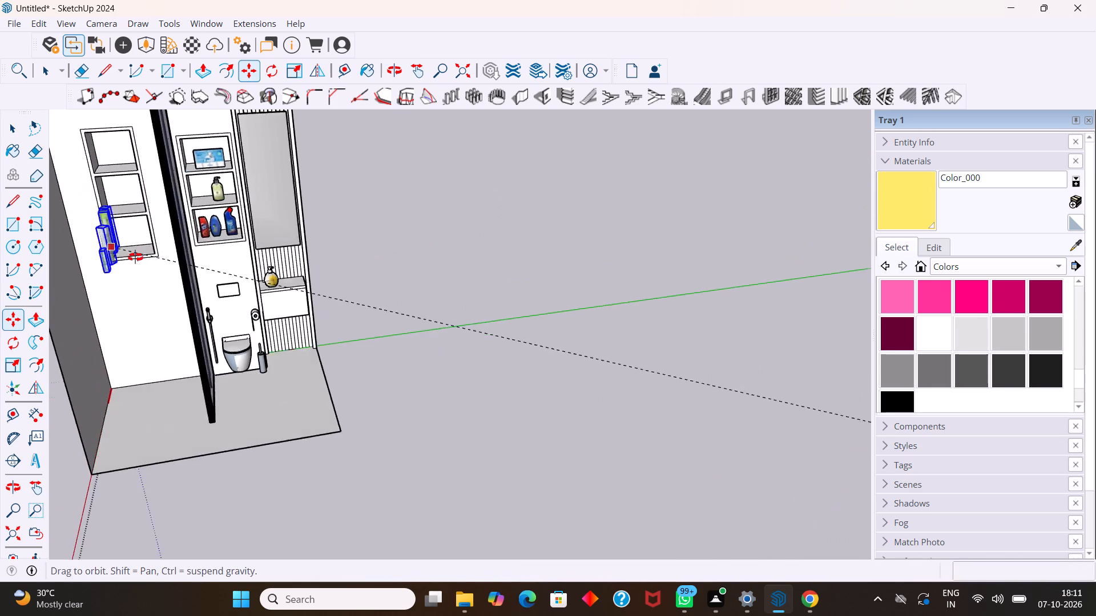
middle_click_drag(135, 257, 163, 257)
left_click(444, 428)
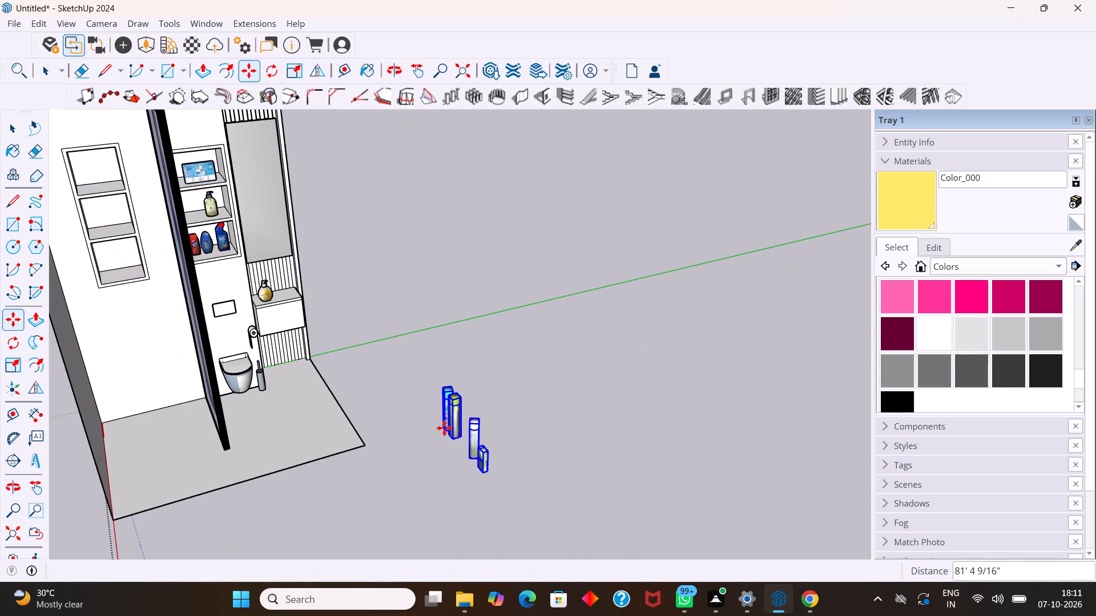
Rotate the three spray cans and deodorant about 86° on the horizontal plane around a point beside them.
key("q")
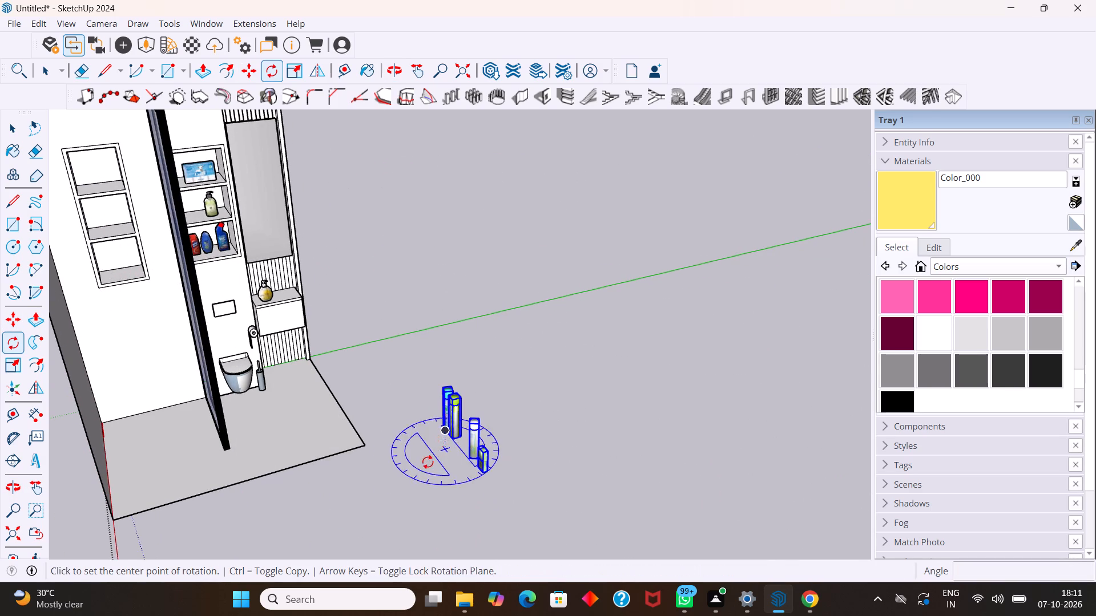
left_click(583, 453)
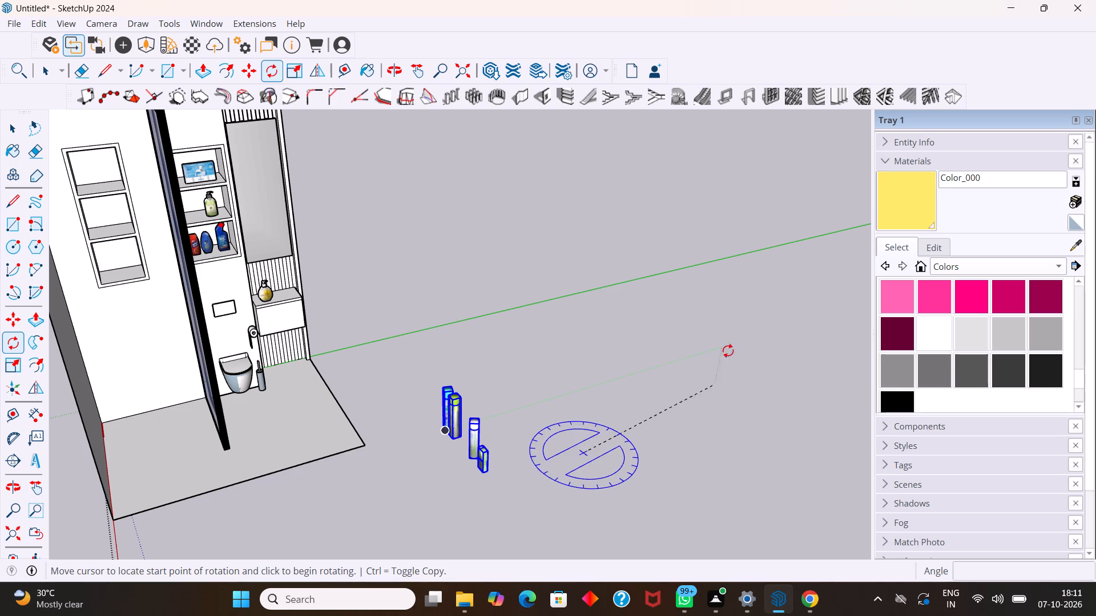
left_click(793, 392)
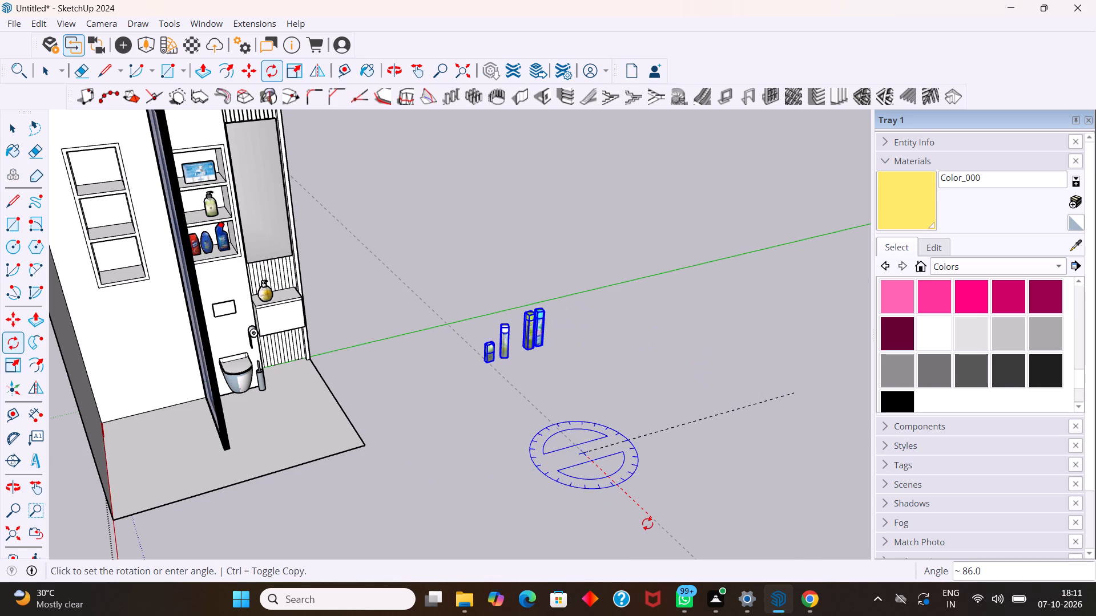
left_click(647, 522)
Move the rotated cans and deodorant to another open spot on the ground beside the bathroom.
key("m")
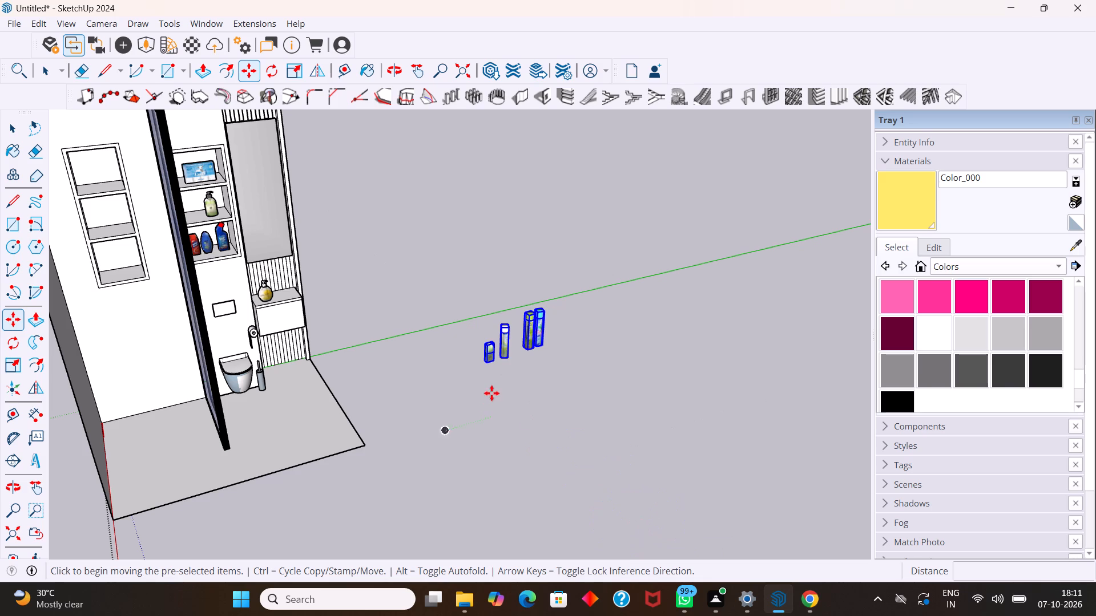
left_click(489, 371)
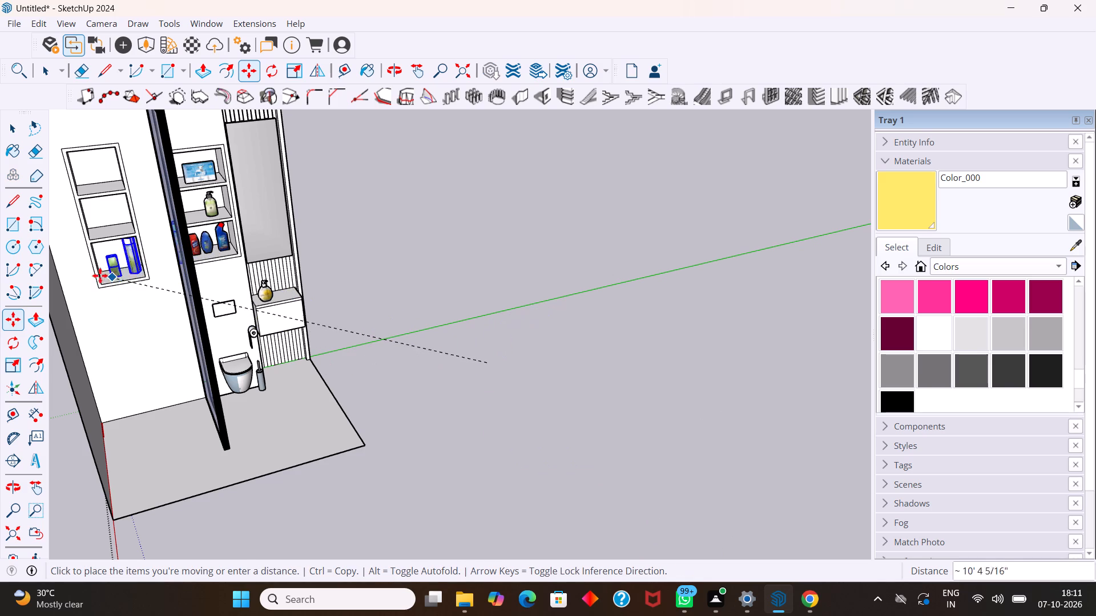
left_click(542, 441)
Scale the selected cans and deodorant down to 0.72 along the green axis and 0.41 along the blue axis.
key("s")
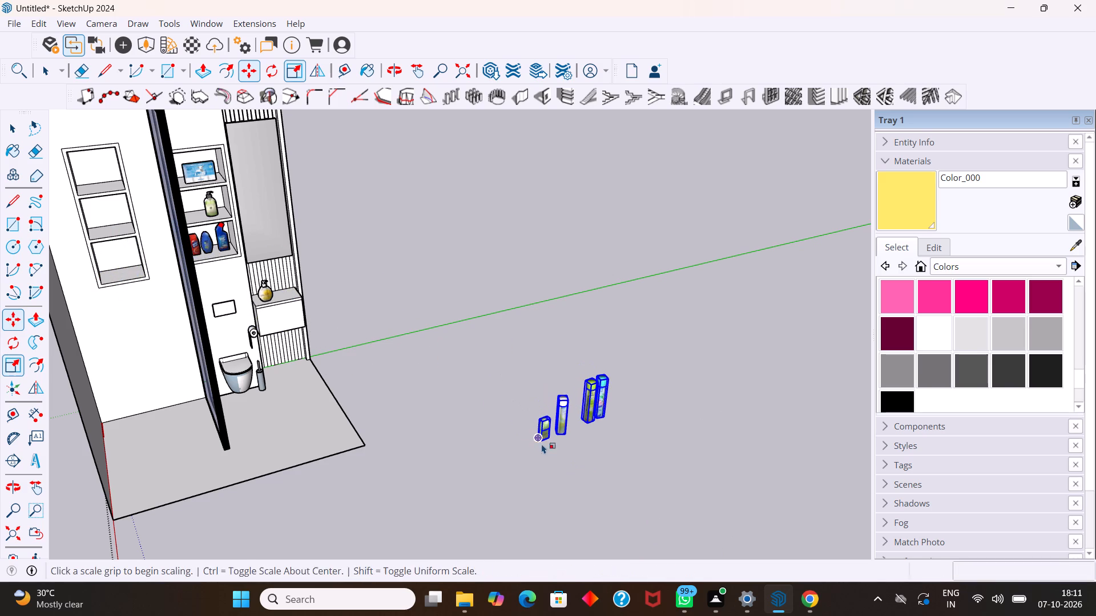
left_click_drag(536, 400, 559, 416)
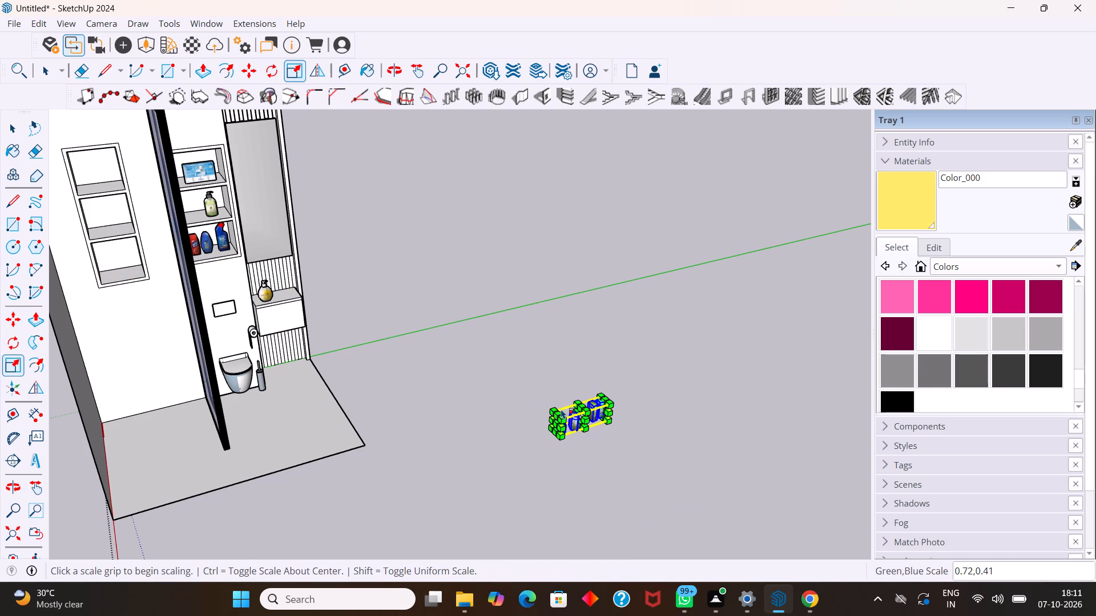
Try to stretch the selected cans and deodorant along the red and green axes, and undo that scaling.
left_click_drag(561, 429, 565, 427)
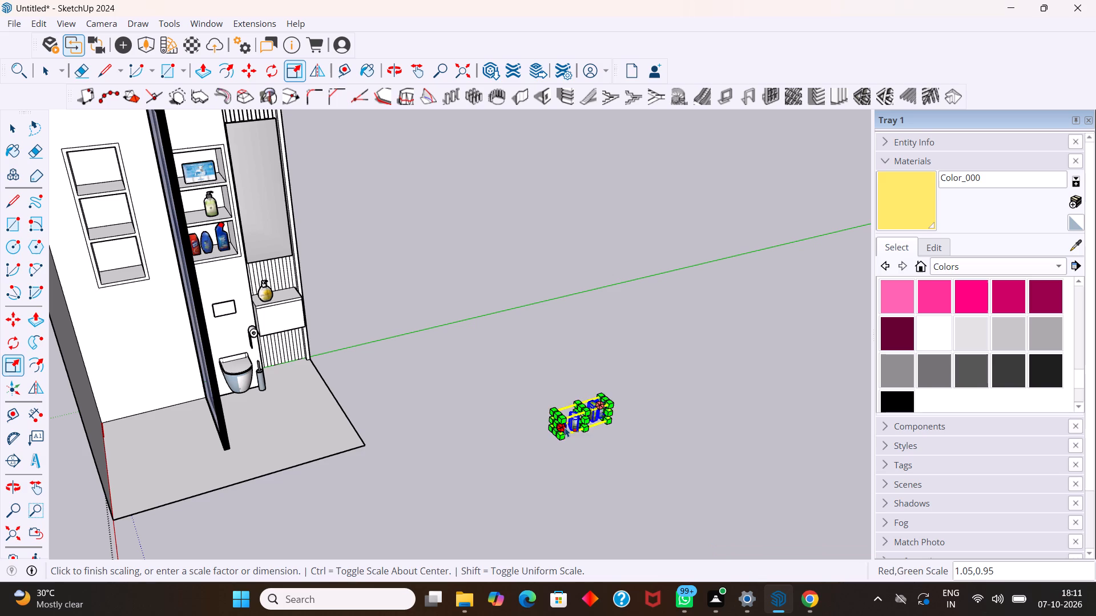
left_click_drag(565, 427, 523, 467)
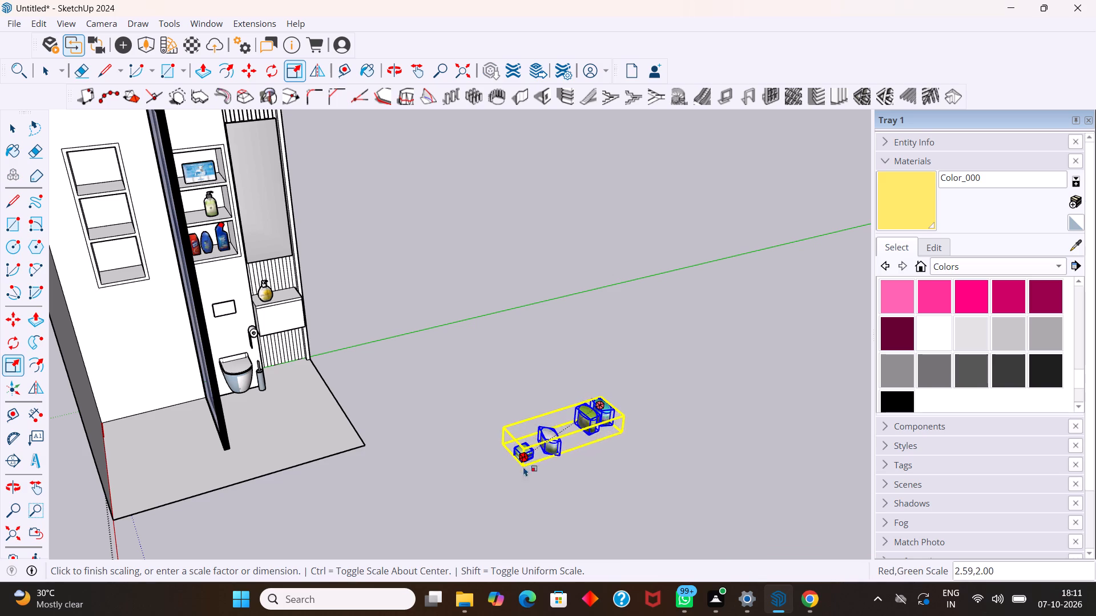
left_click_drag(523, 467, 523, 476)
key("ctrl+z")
Compare the cans and deodorant with the empty lower niche and place them about 3' 10" away, outside the bathroom.
scroll(566, 419, "up", 4)
middle_click_drag(604, 431, 575, 418)
scroll(590, 441, "up", 4)
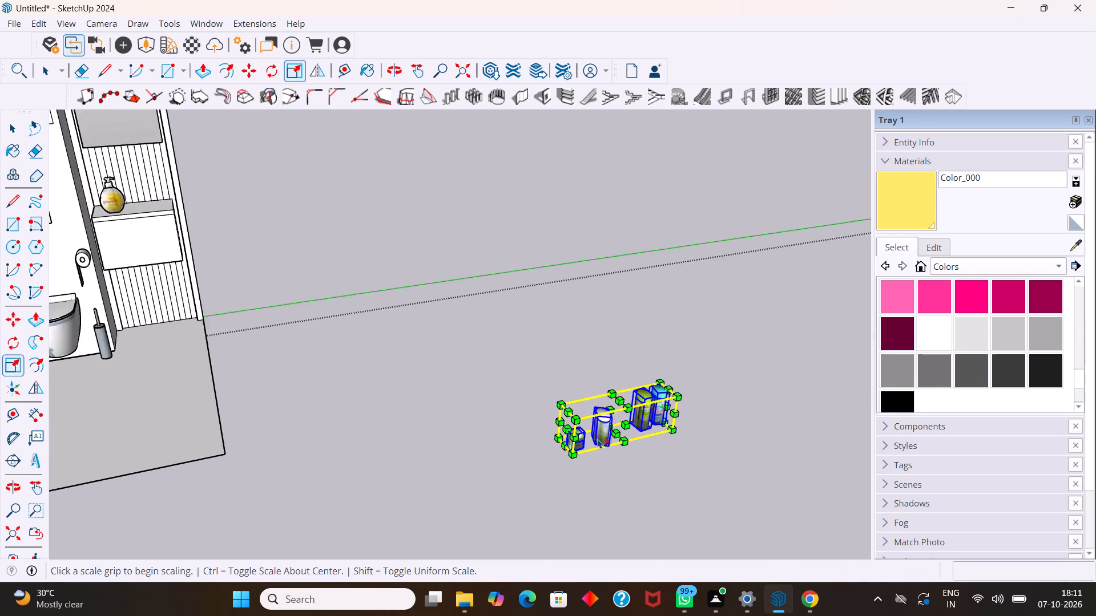
scroll(598, 439, "up", 2)
key("m")
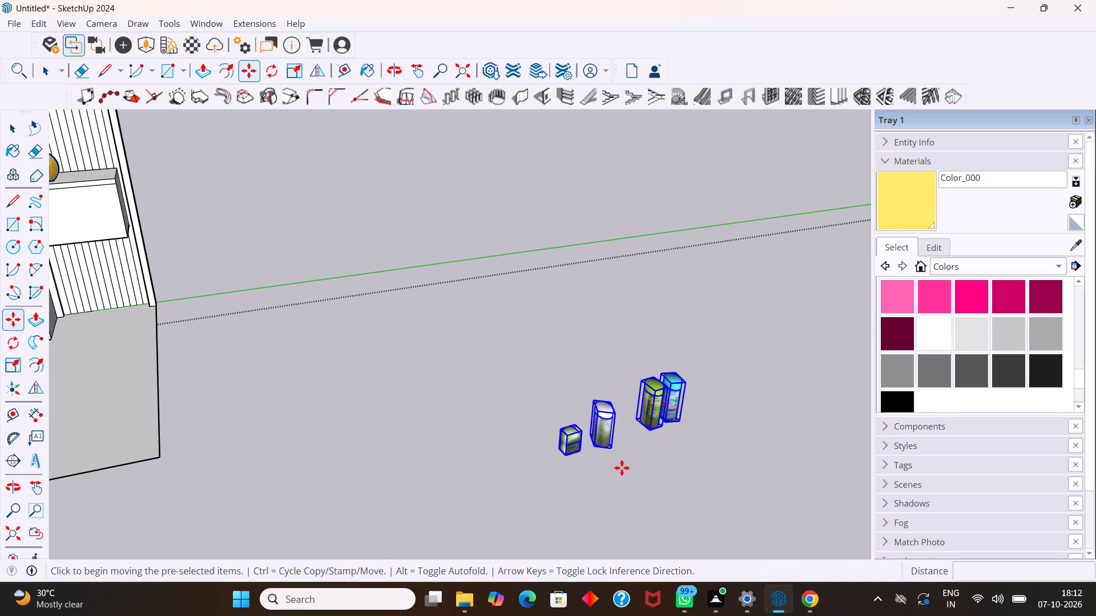
left_click(563, 458)
scroll(320, 388, "down", 11)
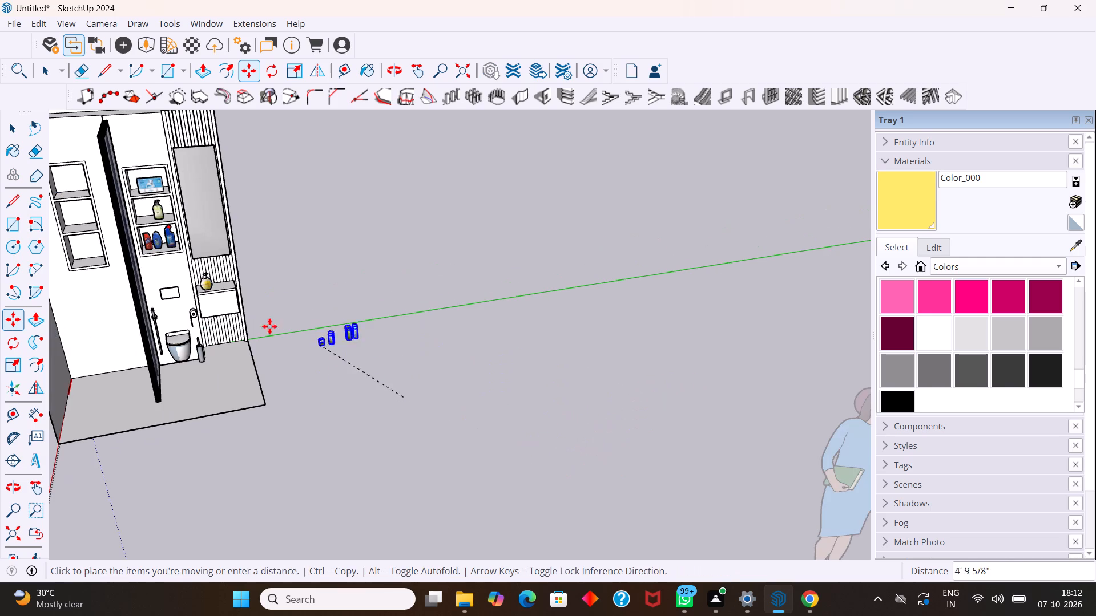
scroll(72, 246, "up", 8)
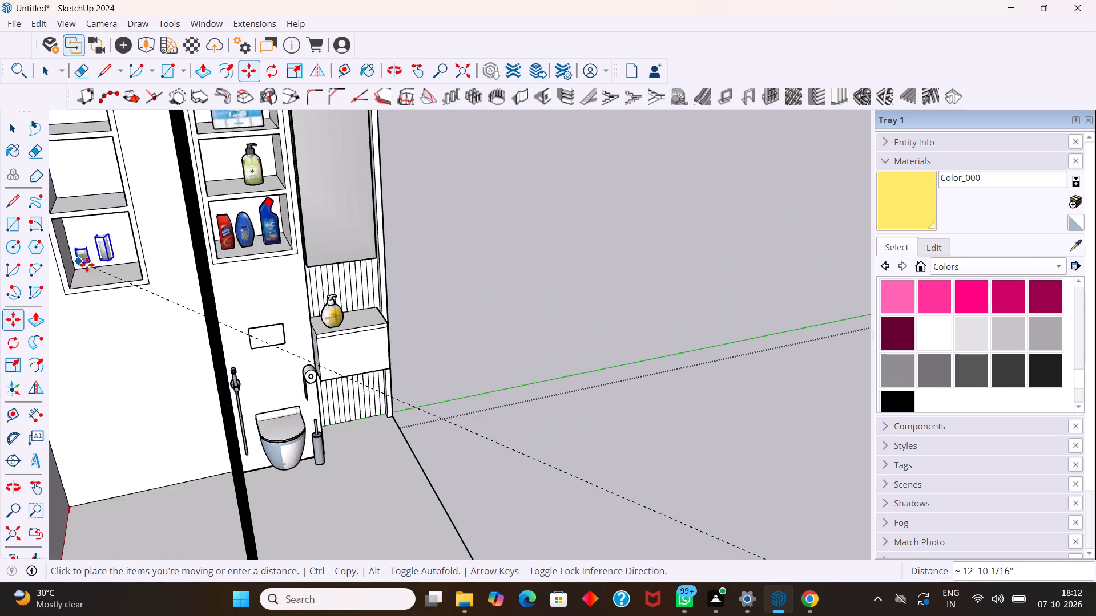
scroll(87, 265, "up", 2)
middle_click_drag(92, 265, 179, 264)
scroll(161, 269, "down", 2)
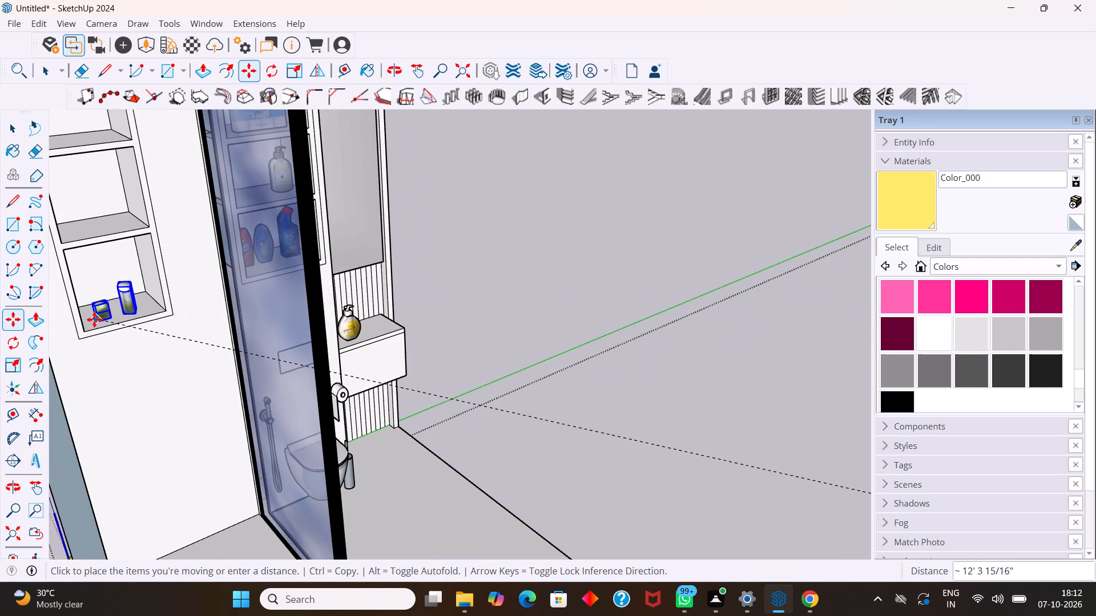
left_click(668, 454)
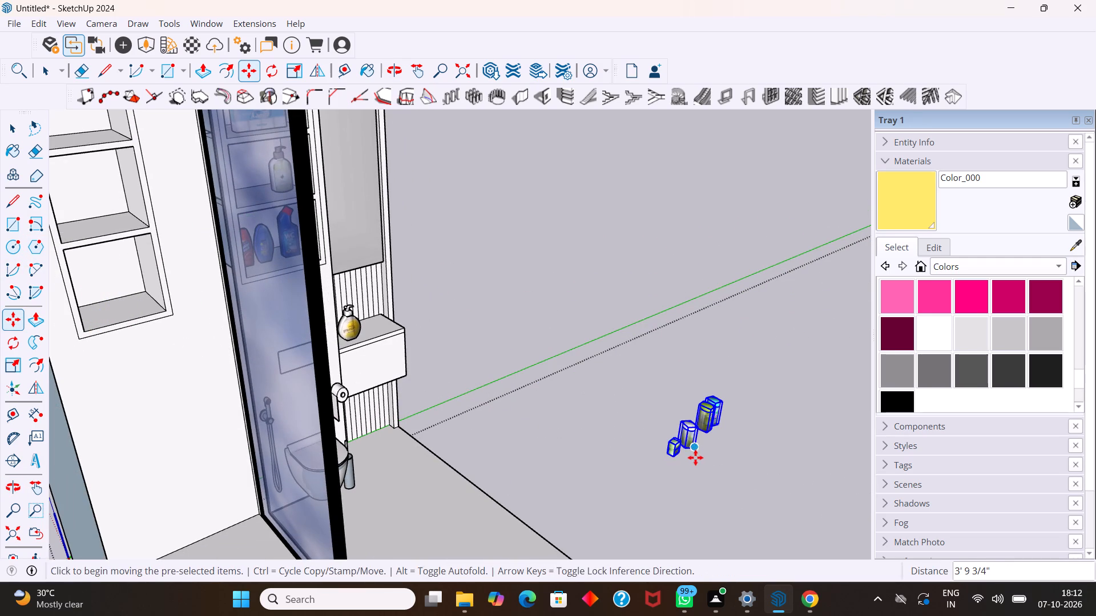
Scale the selected cans and deodorant down uniformly to roughly half their size.
key("s")
left_click_drag(678, 433, 697, 433)
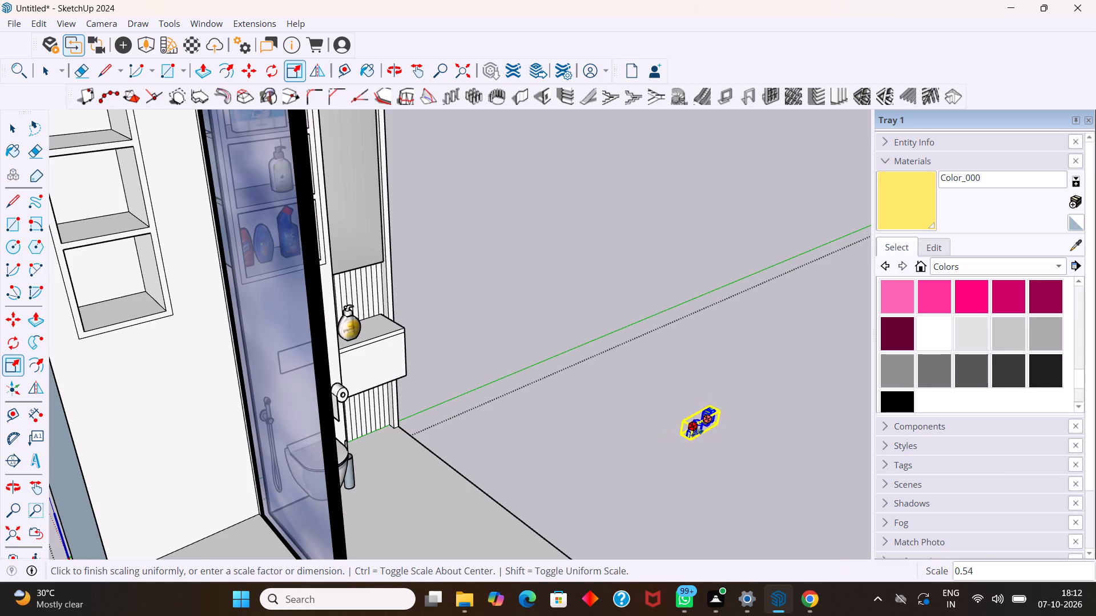
left_click_drag(697, 433, 701, 433)
Move the cans and deodorant about 9' 7" from the ground outside onto the floor of the empty lower niche.
scroll(725, 418, "up", 4)
middle_click_drag(724, 412, 630, 377)
scroll(670, 427, "up", 6)
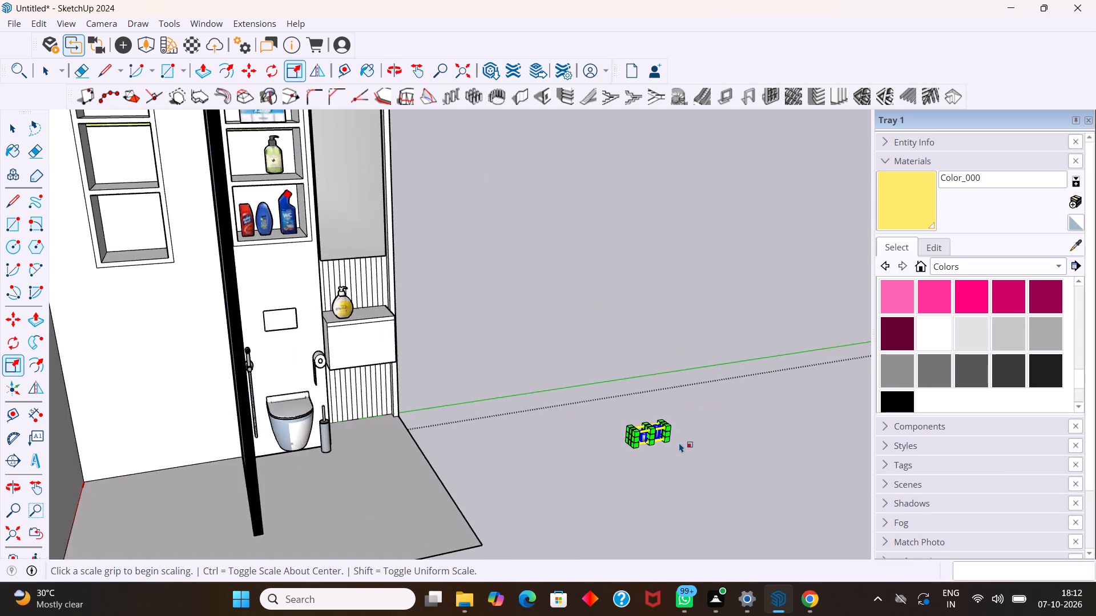
scroll(679, 443, "up", 12)
middle_click_drag(592, 413, 528, 391)
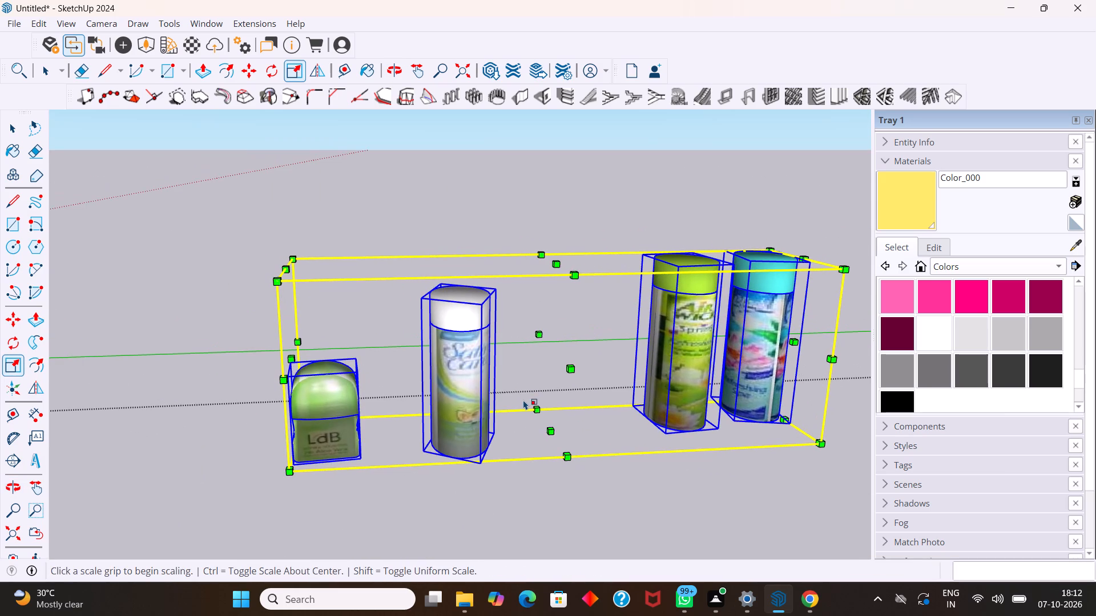
key("m")
left_click(291, 461)
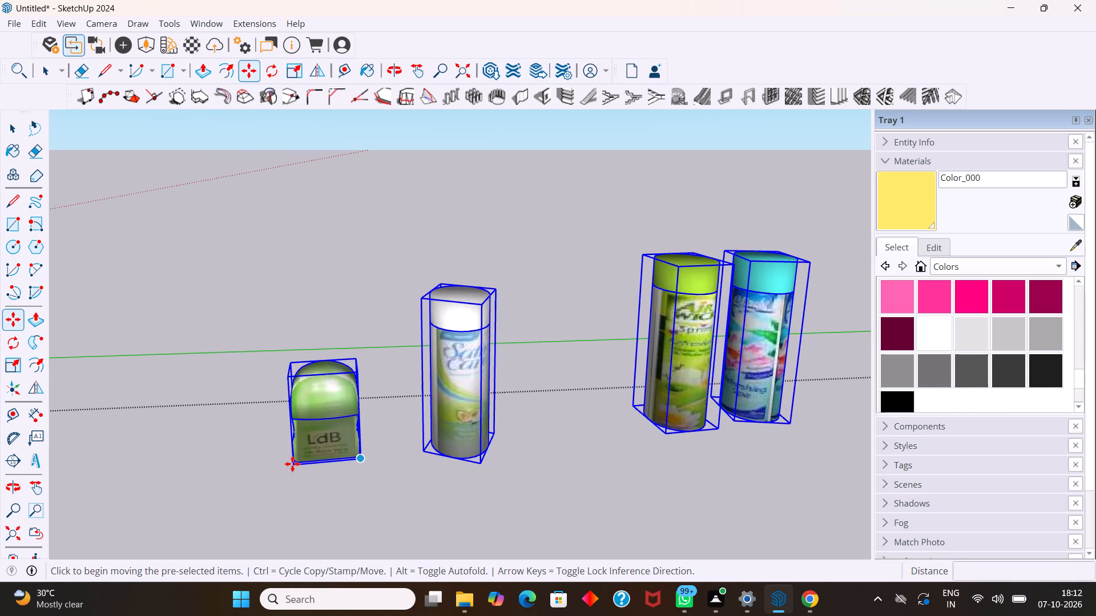
left_click(296, 463)
left_click(293, 470)
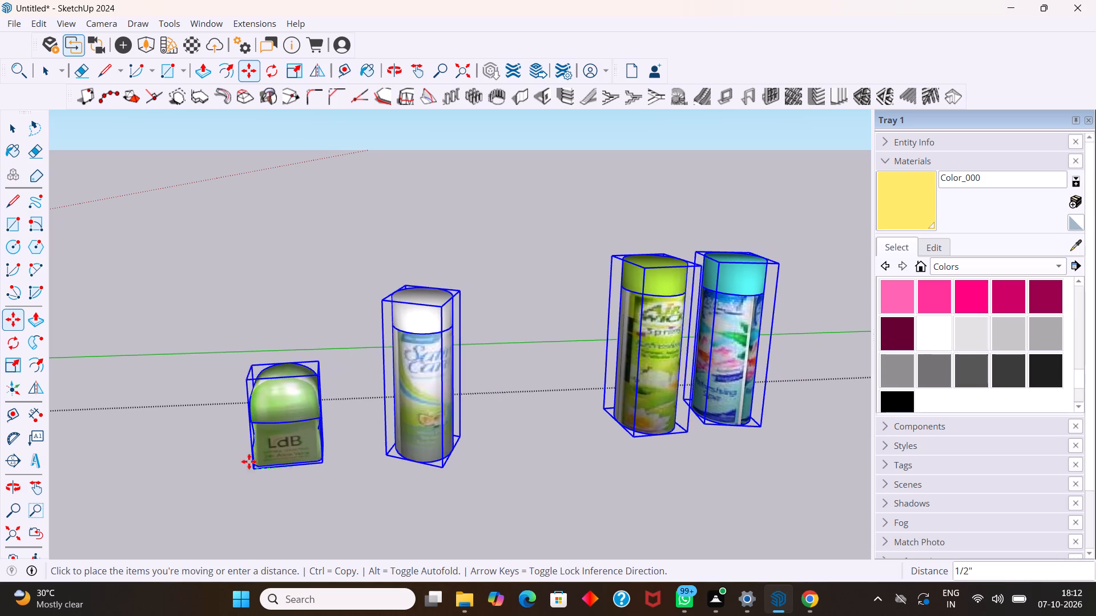
scroll(225, 444, "down", 11)
scroll(255, 378, "down", 15)
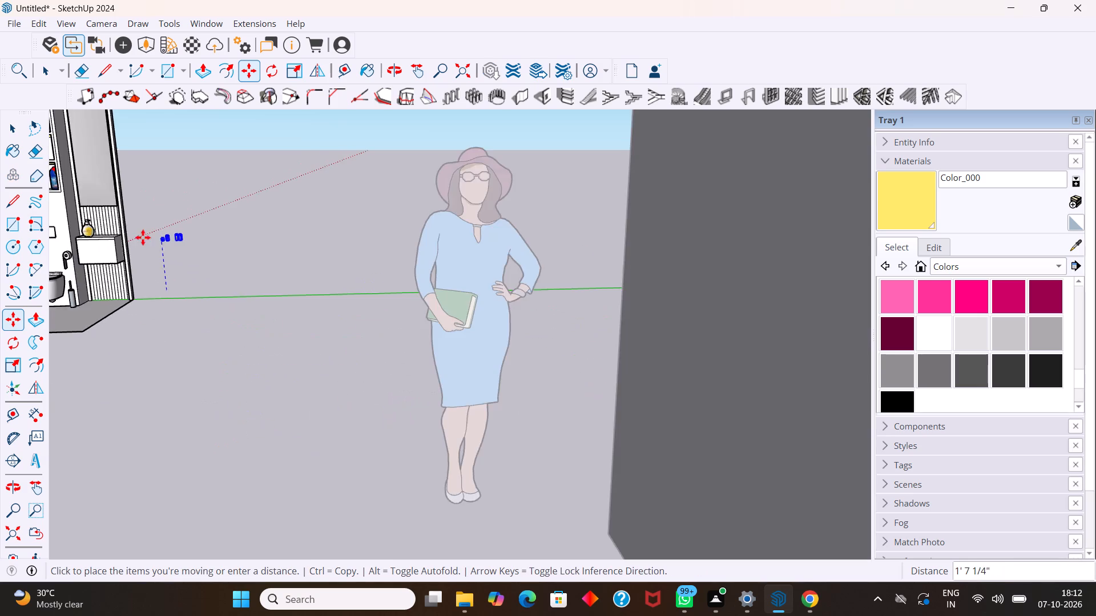
scroll(135, 237, "down", 10)
scroll(64, 215, "up", 9)
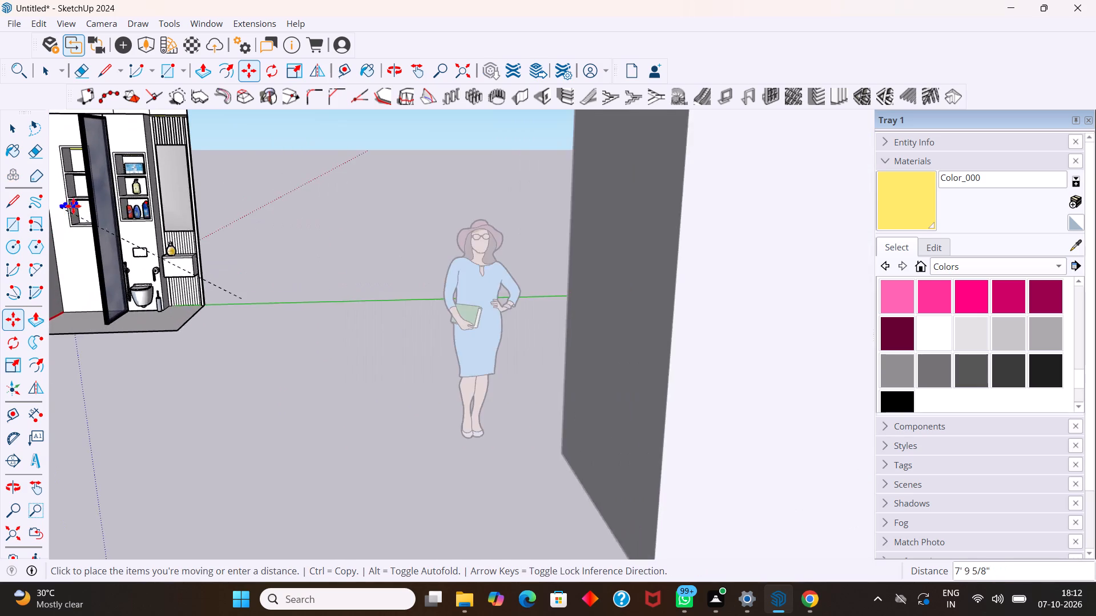
scroll(73, 206, "up", 20)
scroll(73, 206, "up", 2)
middle_click_drag(76, 217, 114, 229)
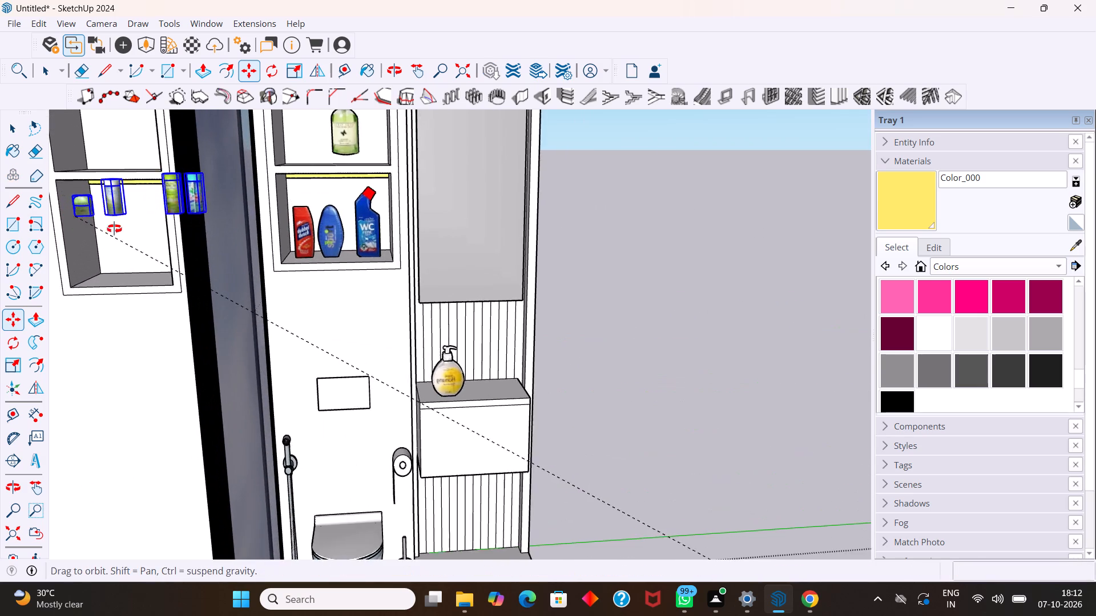
middle_click_drag(114, 229, 144, 233)
scroll(120, 233, "down", 11)
middle_click_drag(425, 268, 233, 260)
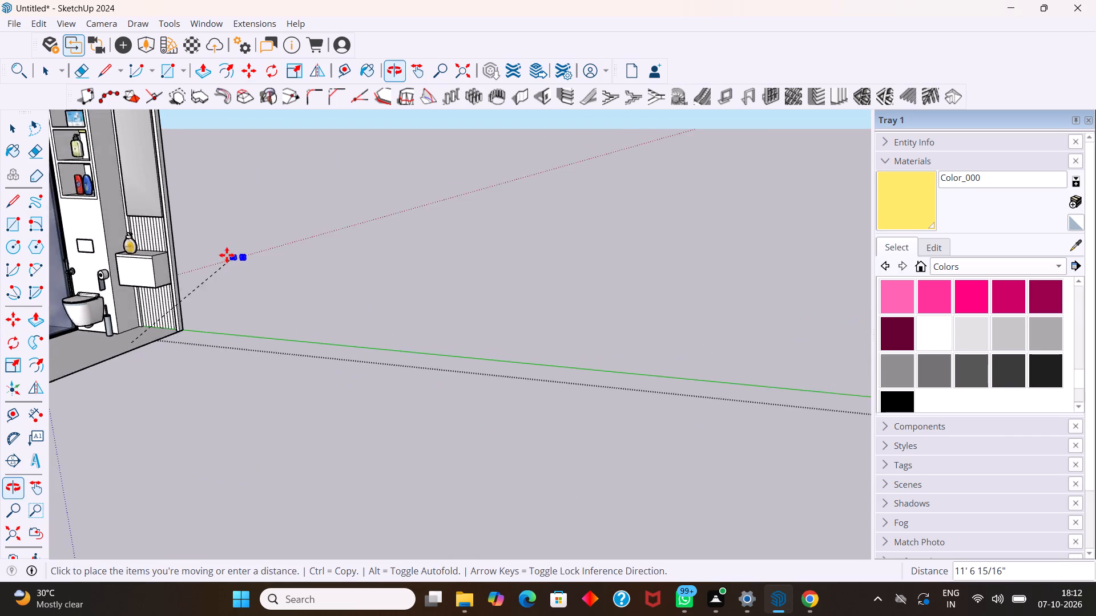
scroll(227, 255, "down", 11)
scroll(156, 262, "down", 10)
scroll(195, 244, "down", 11)
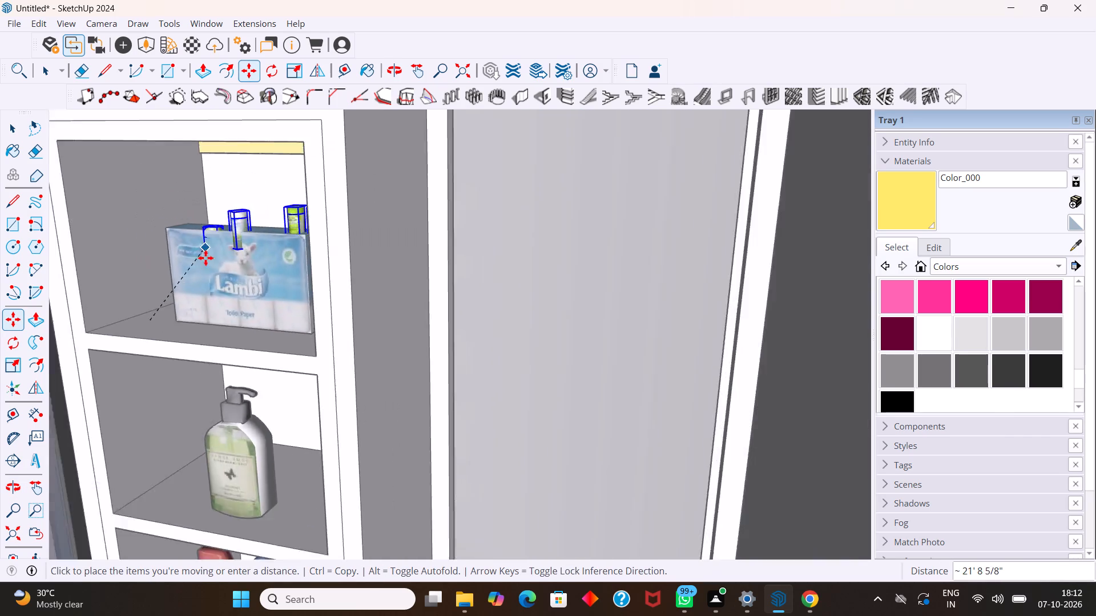
scroll(144, 273, "down", 20)
scroll(144, 273, "down", 6)
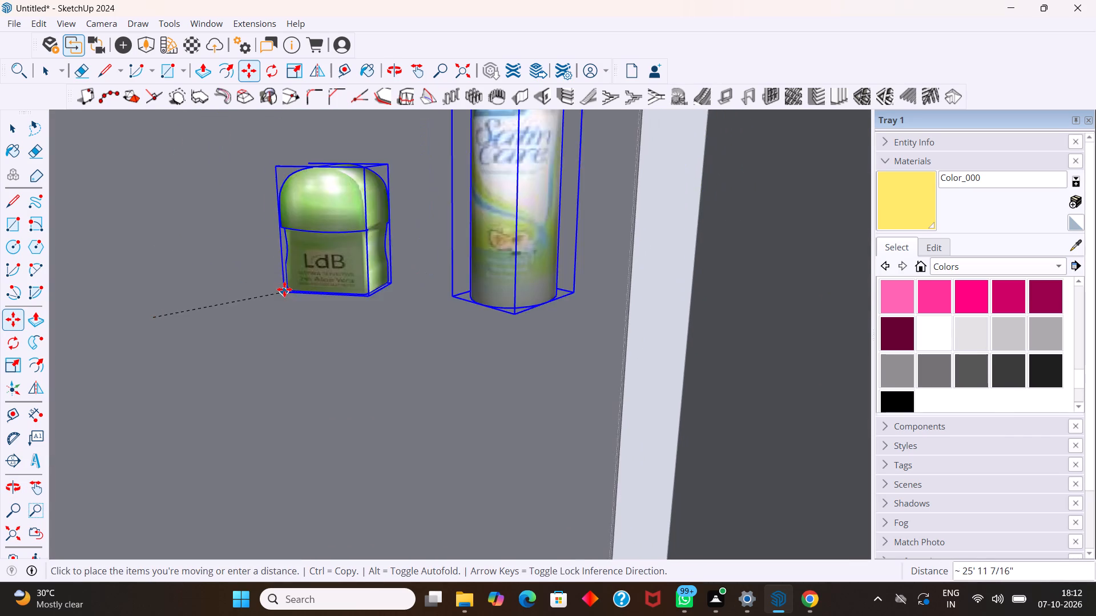
scroll(284, 289, "down", 15)
scroll(290, 302, "down", 15)
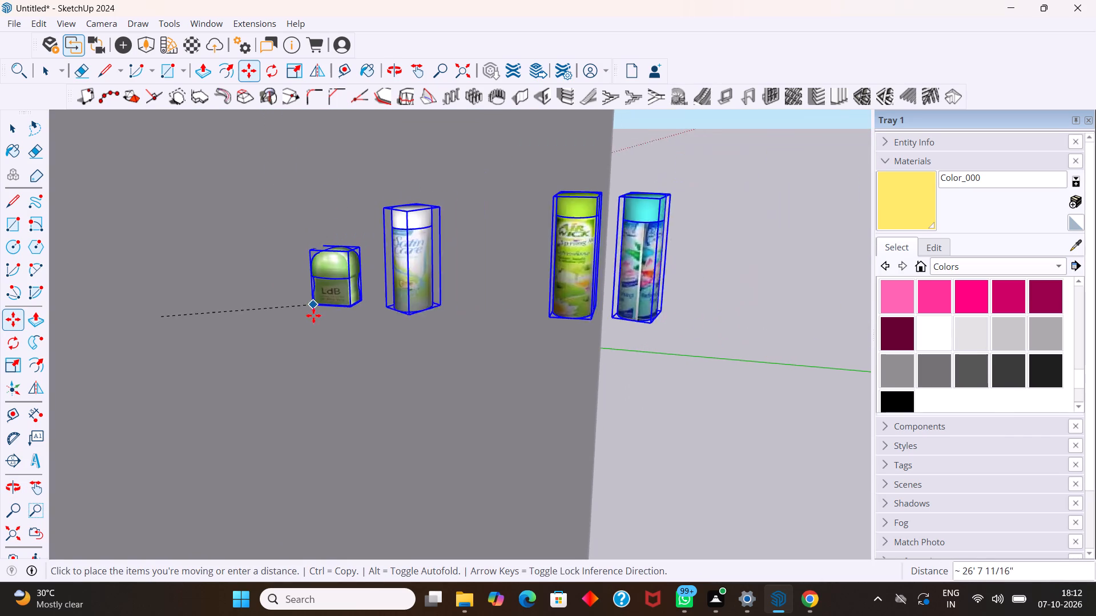
scroll(313, 315, "down", 20)
scroll(313, 315, "down", 2)
scroll(280, 310, "up", 1)
scroll(281, 312, "down", 12)
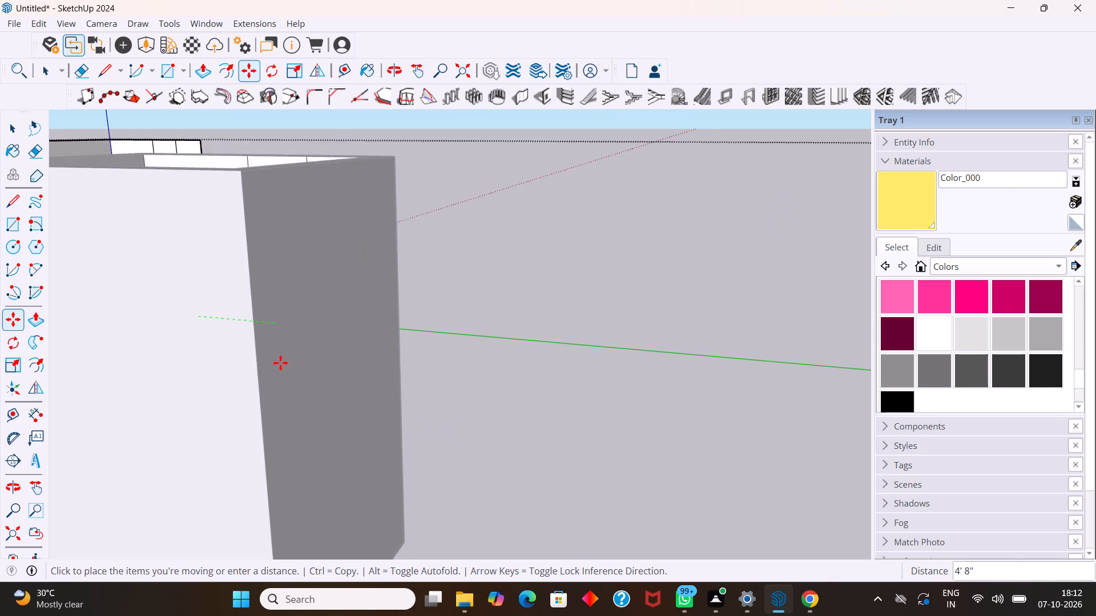
scroll(280, 363, "down", 6)
scroll(211, 326, "down", 4)
scroll(102, 299, "up", 10)
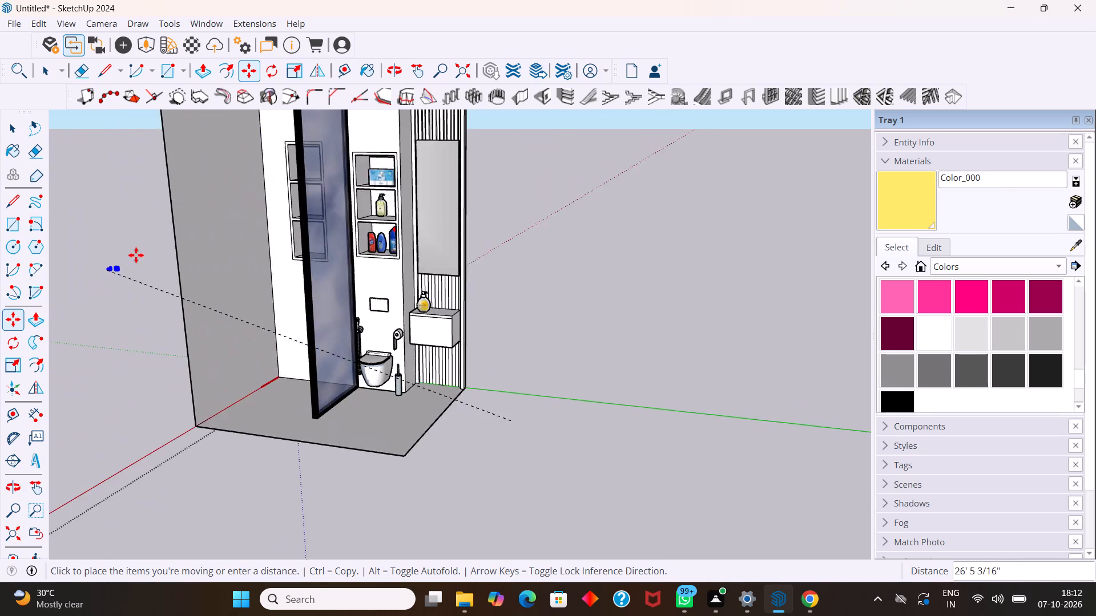
scroll(167, 242, "up", 2)
middle_click_drag(192, 234, 263, 229)
scroll(296, 212, "up", 7)
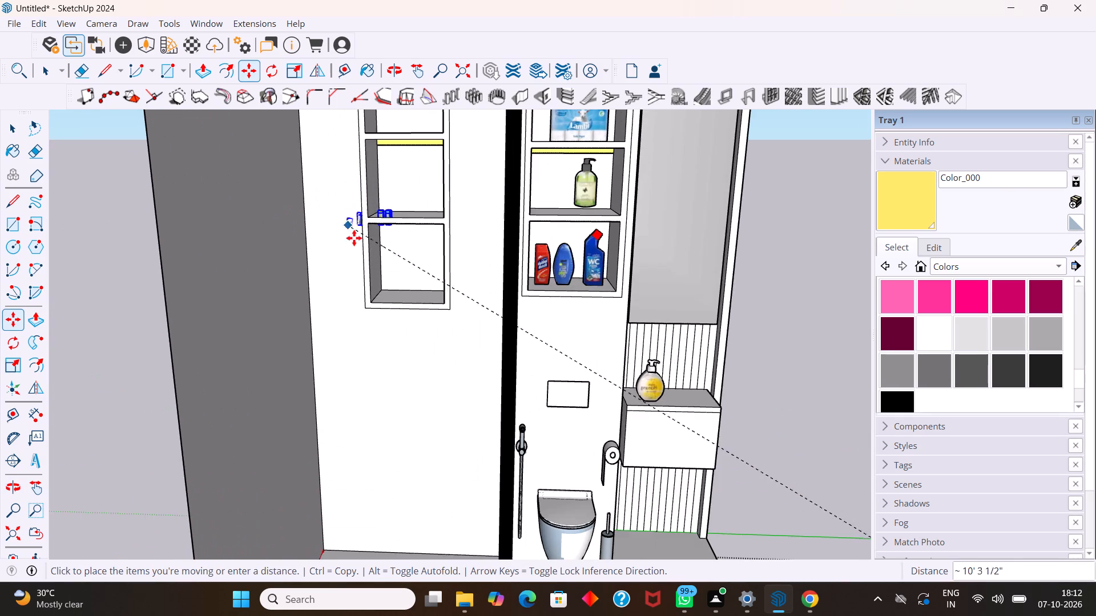
scroll(372, 242, "up", 8)
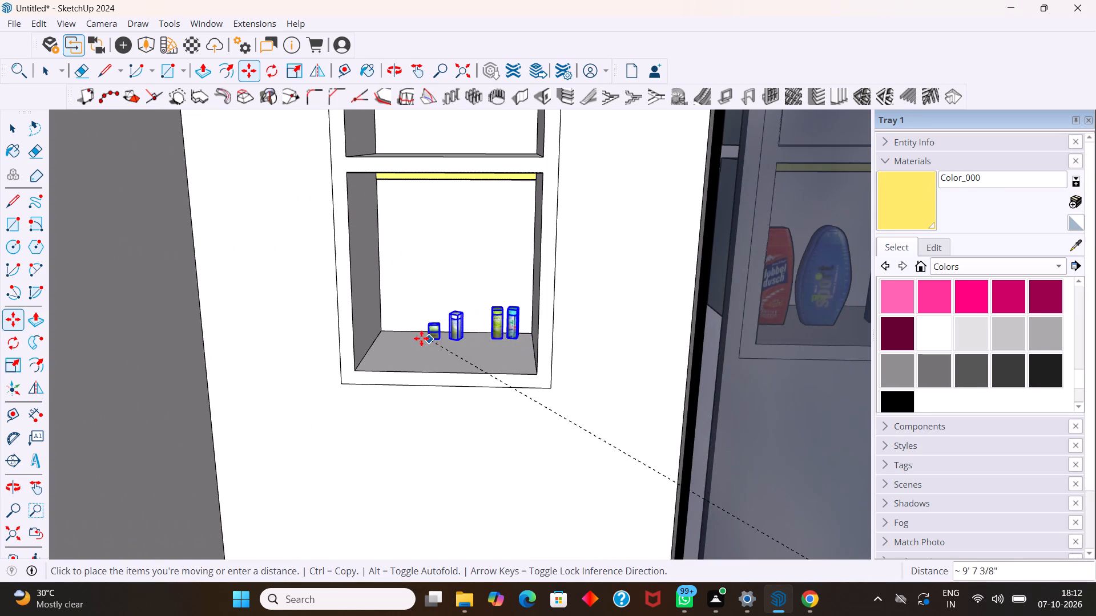
left_click(404, 348)
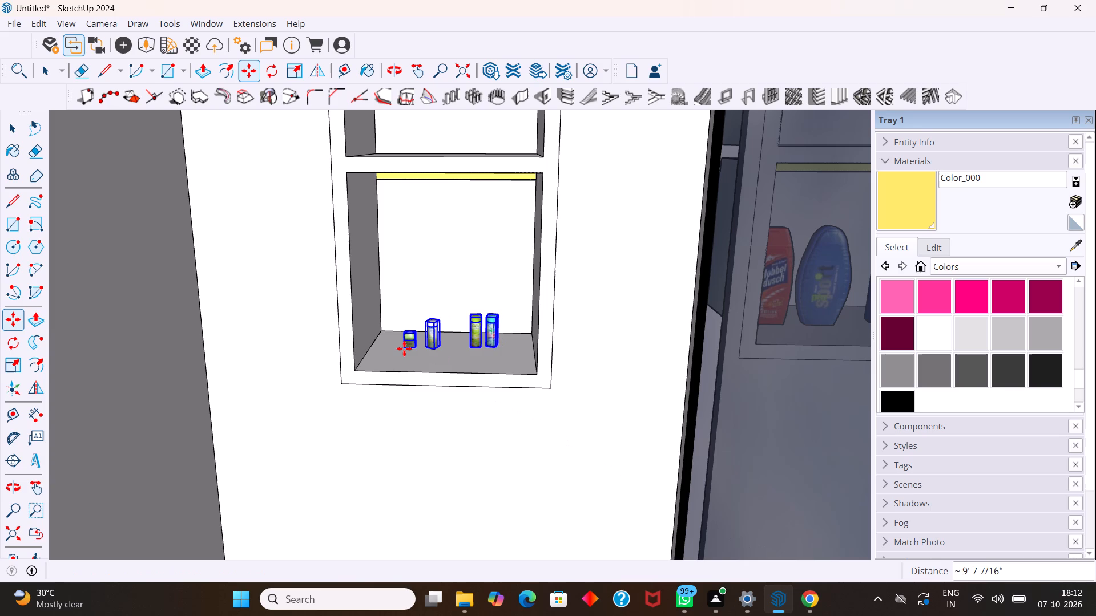
Enlarge the cans and deodorant uniformly by 1.35, and a little more from the opposite corner, to fill the niche's width.
key("s")
left_click_drag(399, 319, 376, 282)
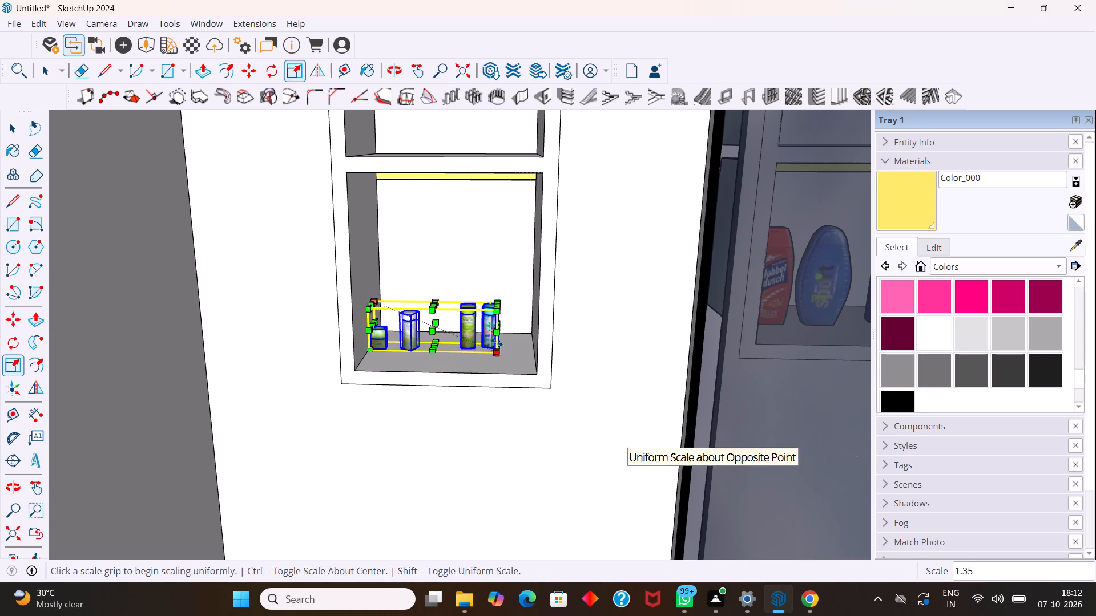
left_click_drag(497, 306, 511, 268)
Adjust the position of the cans and deodorant slightly along the lower niche's floor.
key("m")
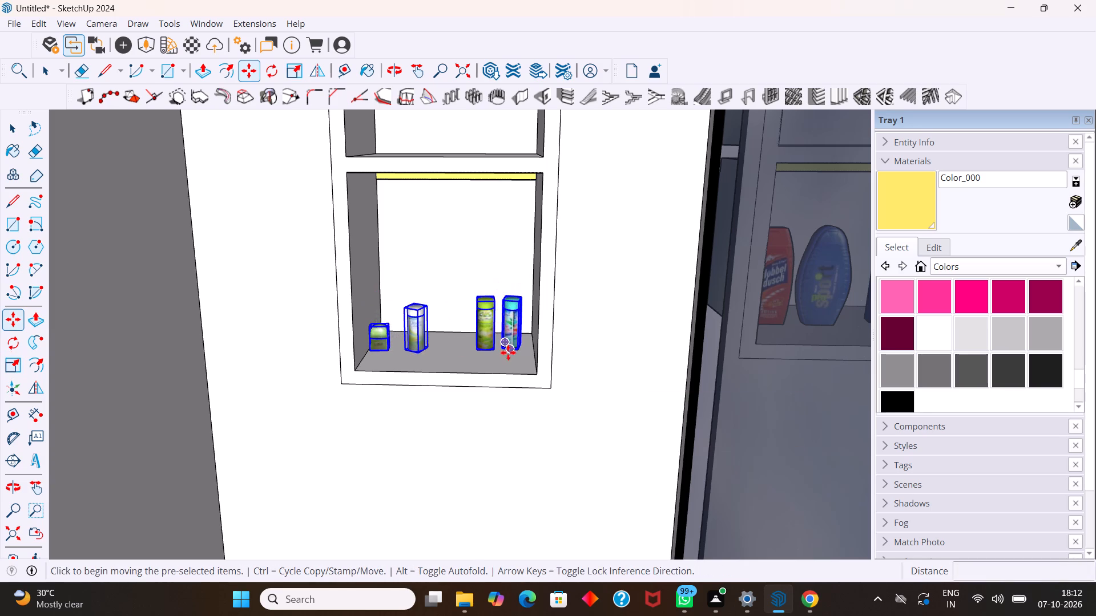
left_click_drag(508, 352, 519, 352)
left_click_drag(520, 352, 507, 355)
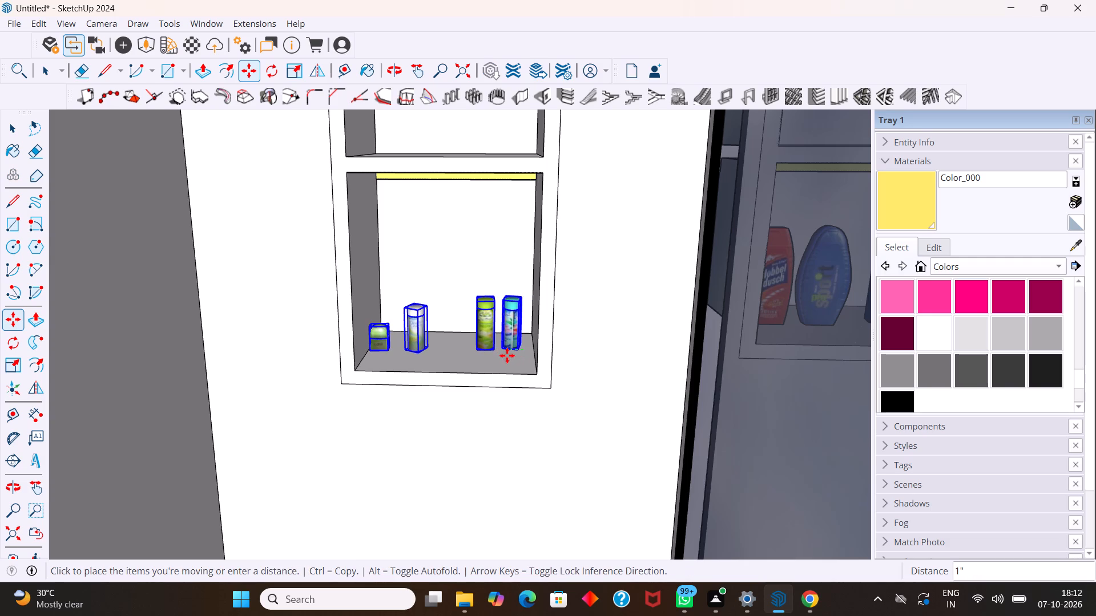
left_click_drag(507, 355, 506, 356)
key("space")
Look over the tiled display stand away from the bathroom for more toiletry bottles.
scroll(482, 345, "down", 5)
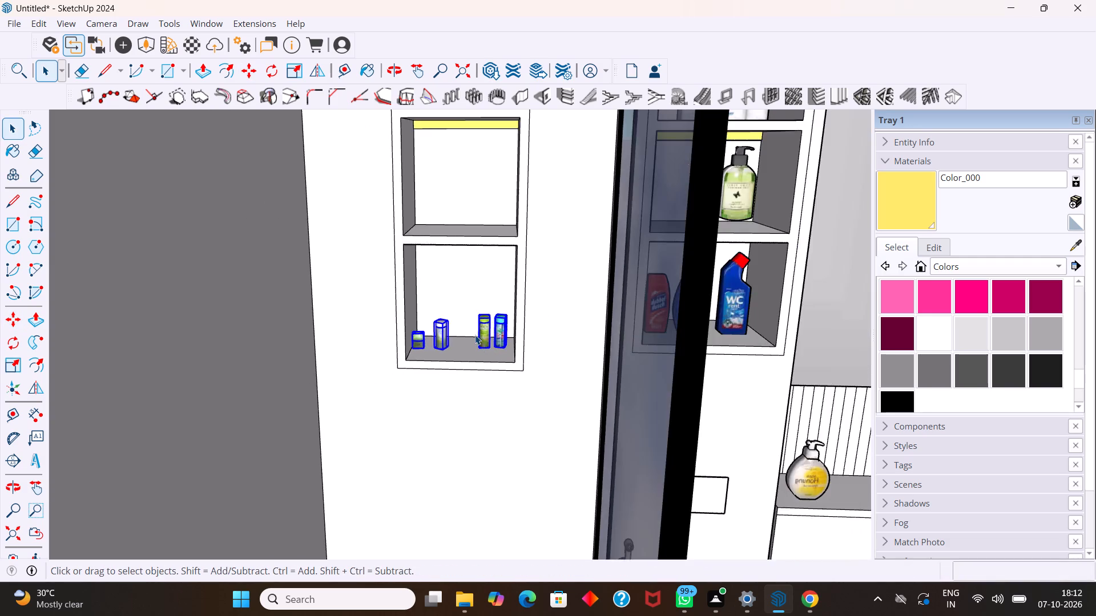
scroll(475, 335, "down", 16)
middle_click_drag(370, 343, 542, 356)
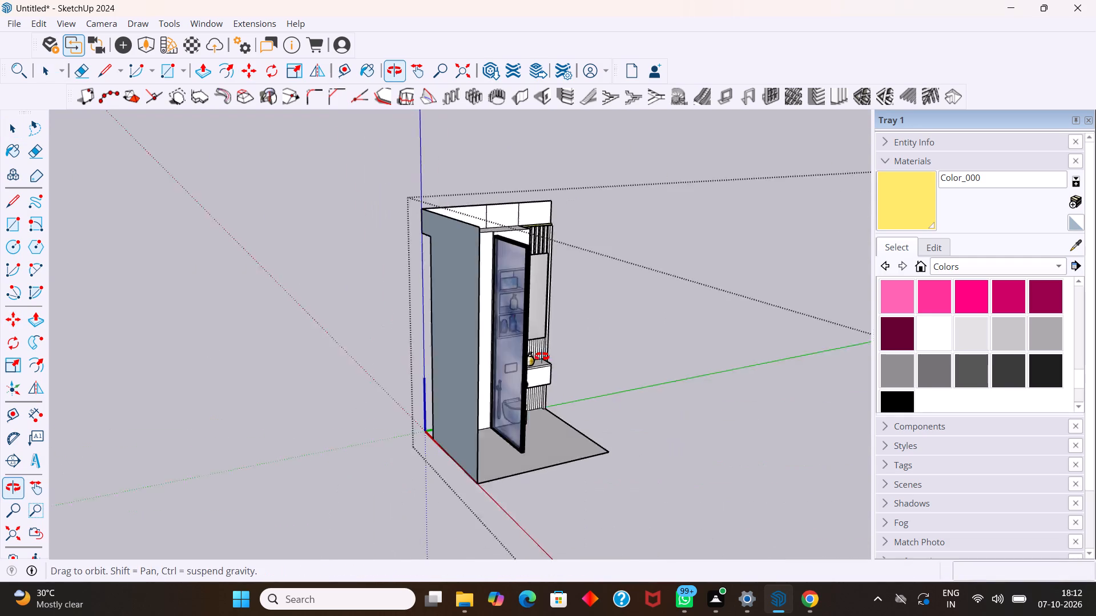
middle_click_drag(542, 356, 579, 362)
scroll(542, 362, "down", 17)
middle_click_drag(446, 338, 647, 376)
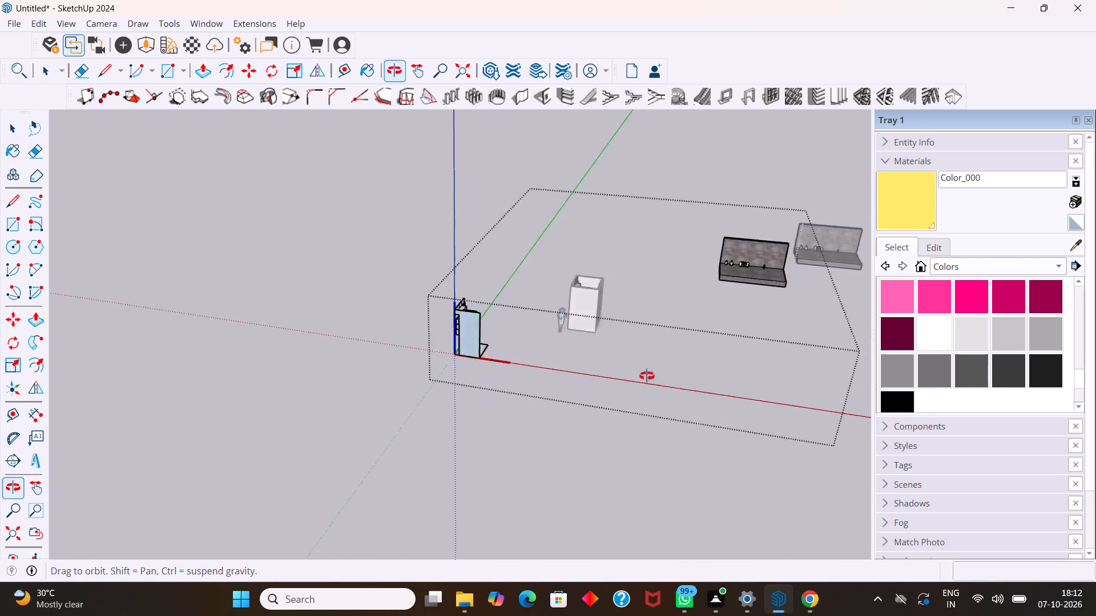
middle_click_drag(647, 376, 682, 362)
scroll(675, 260, "up", 20)
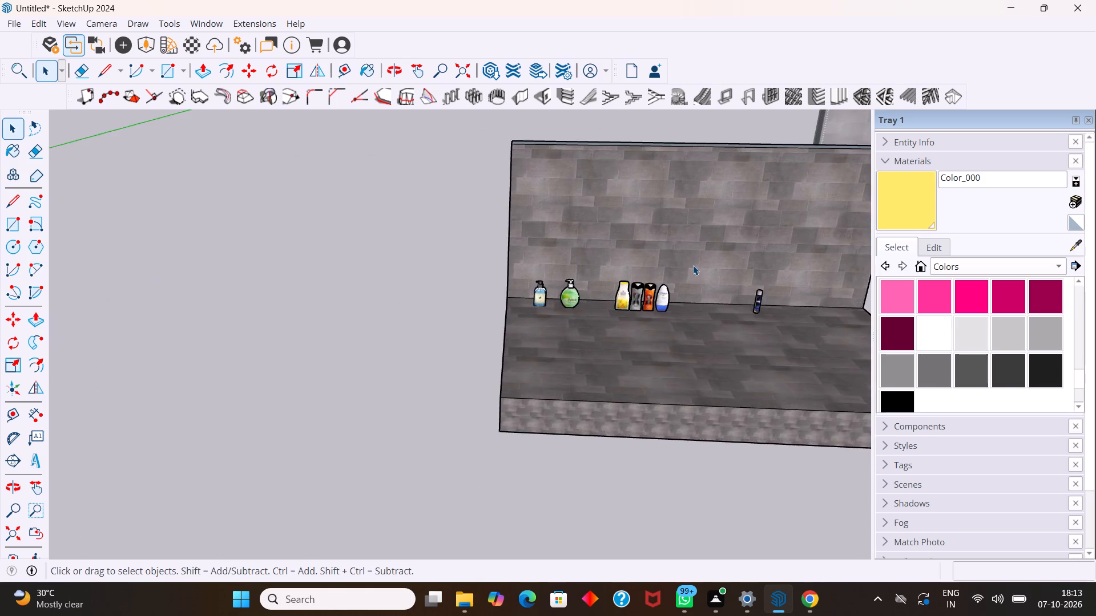
scroll(693, 265, "up", 4)
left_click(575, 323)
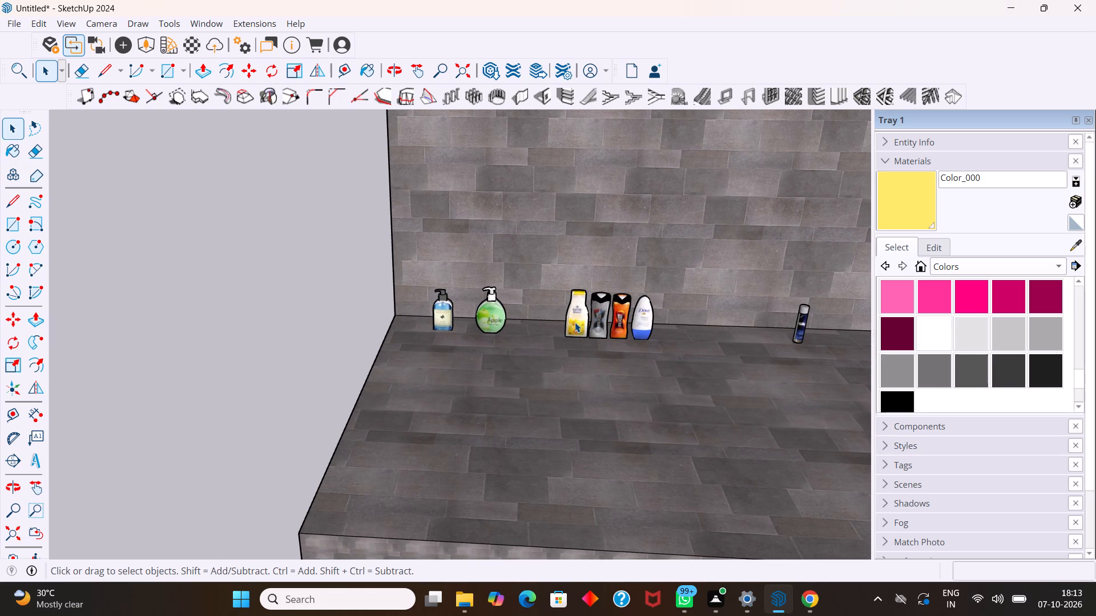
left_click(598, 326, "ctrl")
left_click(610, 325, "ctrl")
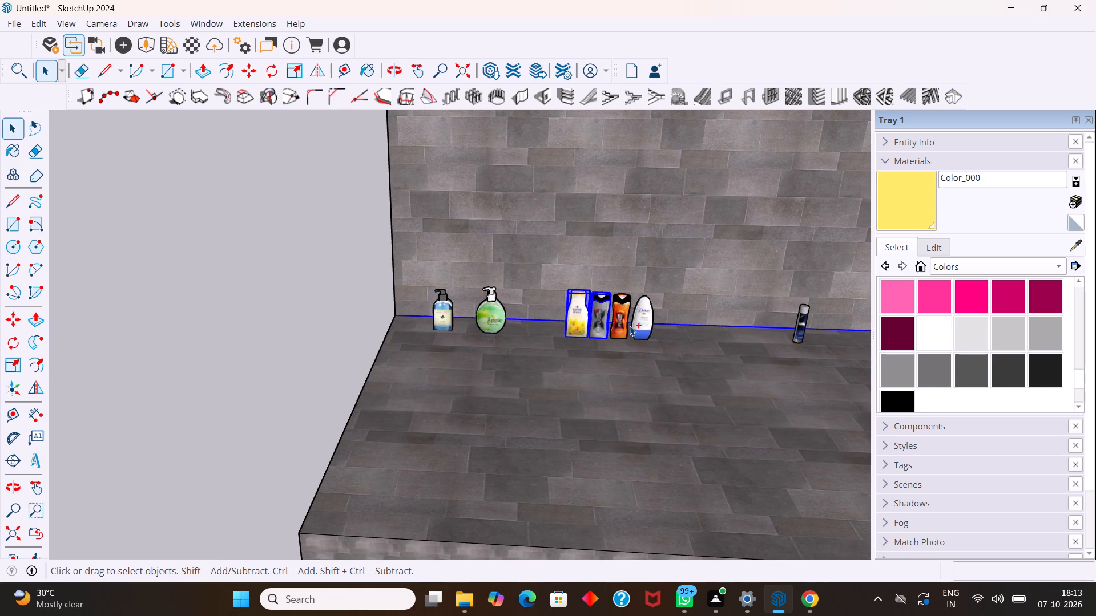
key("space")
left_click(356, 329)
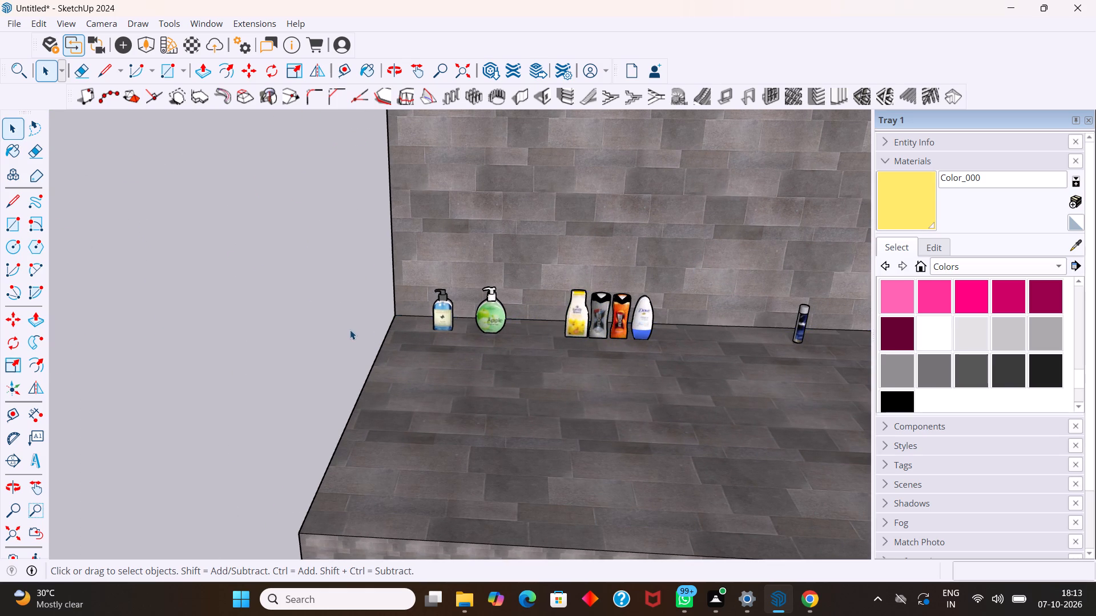
Move the yellow, grey and orange bottles and the Dove deodorant about 71' 7" from the display stand to the ground outside the bathroom.
scroll(350, 330, "down", 12)
scroll(402, 329, "up", 9)
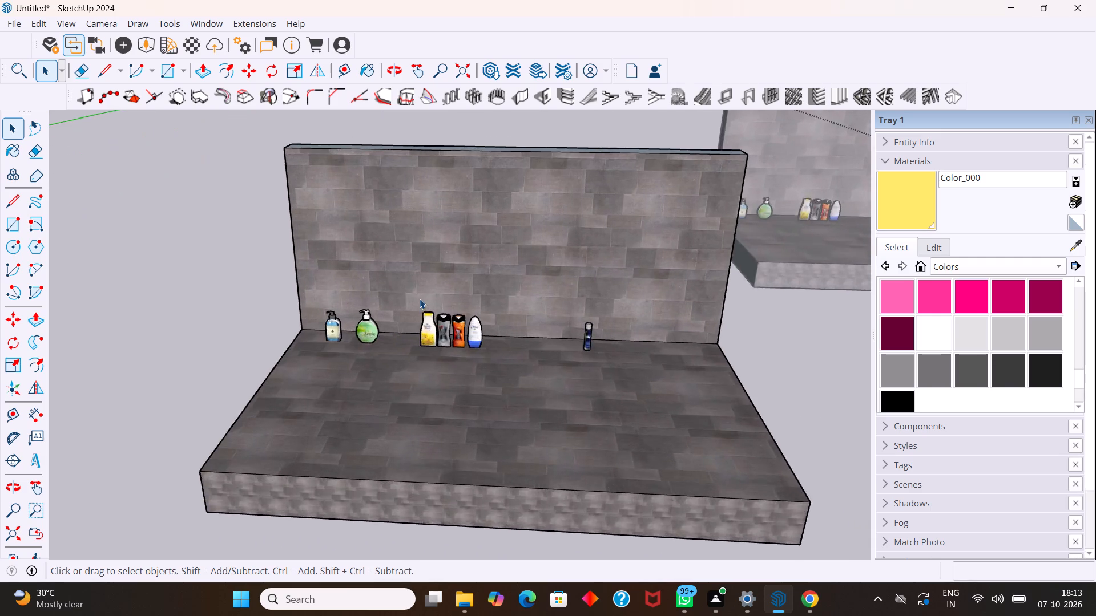
scroll(420, 299, "up", 4)
left_click(433, 349)
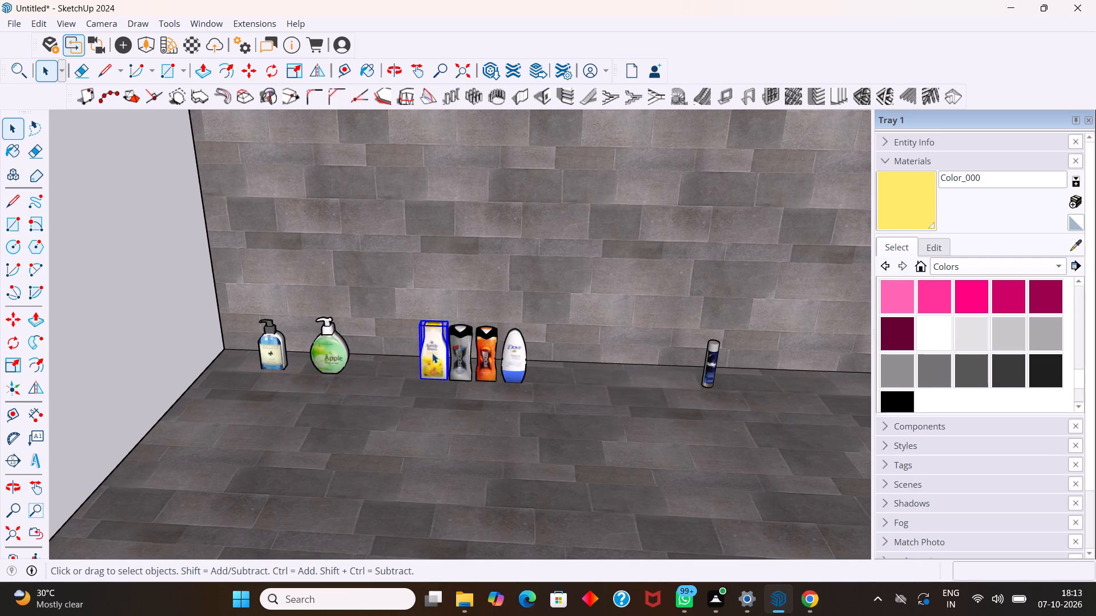
left_click(456, 358, "ctrl")
left_click_drag(482, 356, 487, 356, "ctrl")
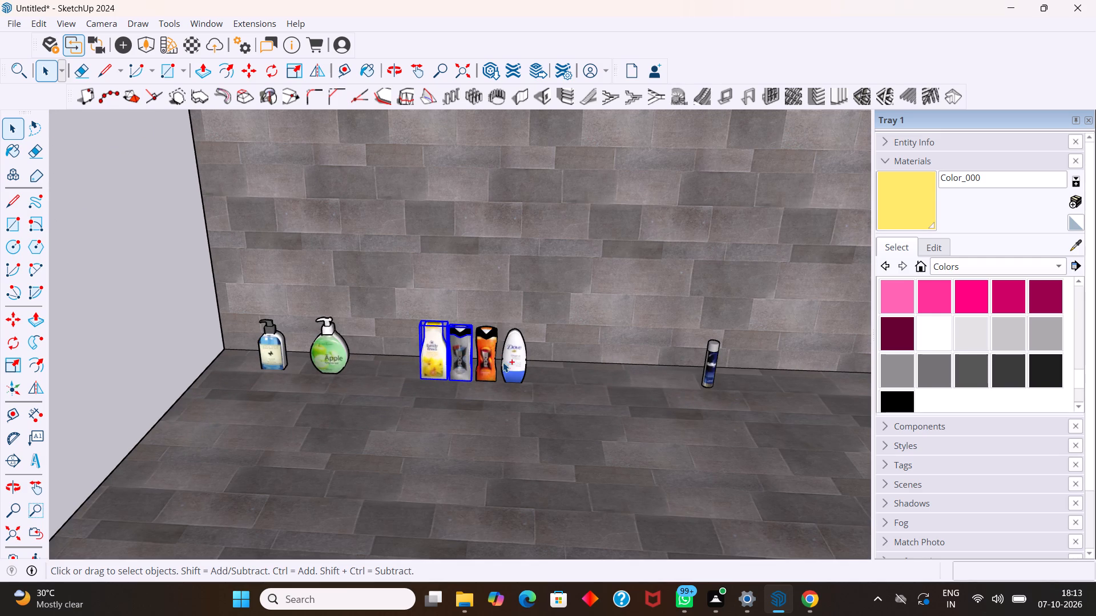
left_click(491, 356, "ctrl")
left_click(509, 356, "ctrl")
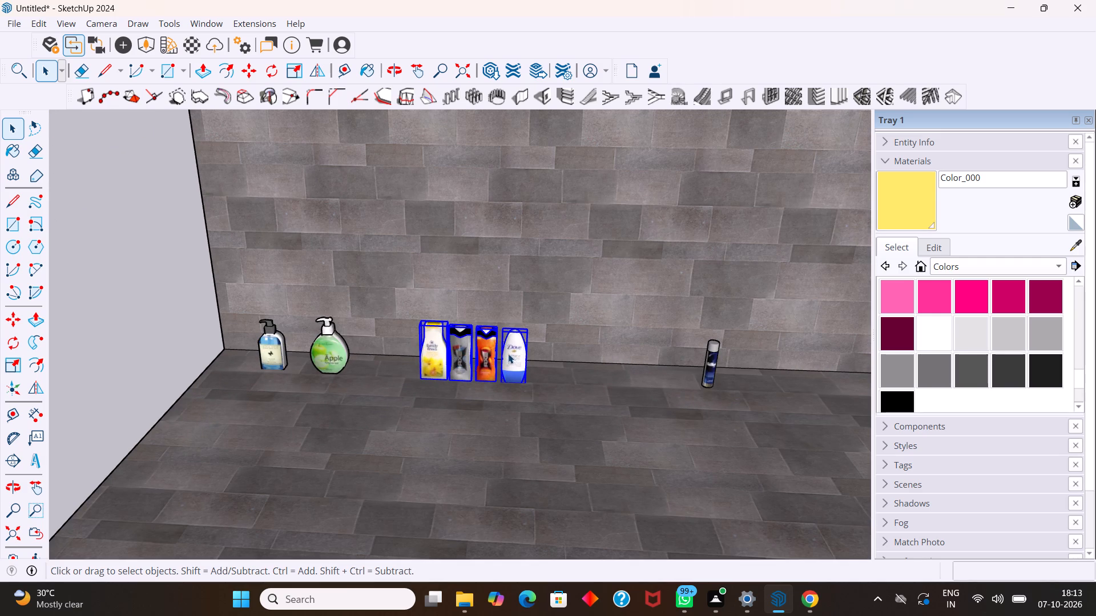
key("m")
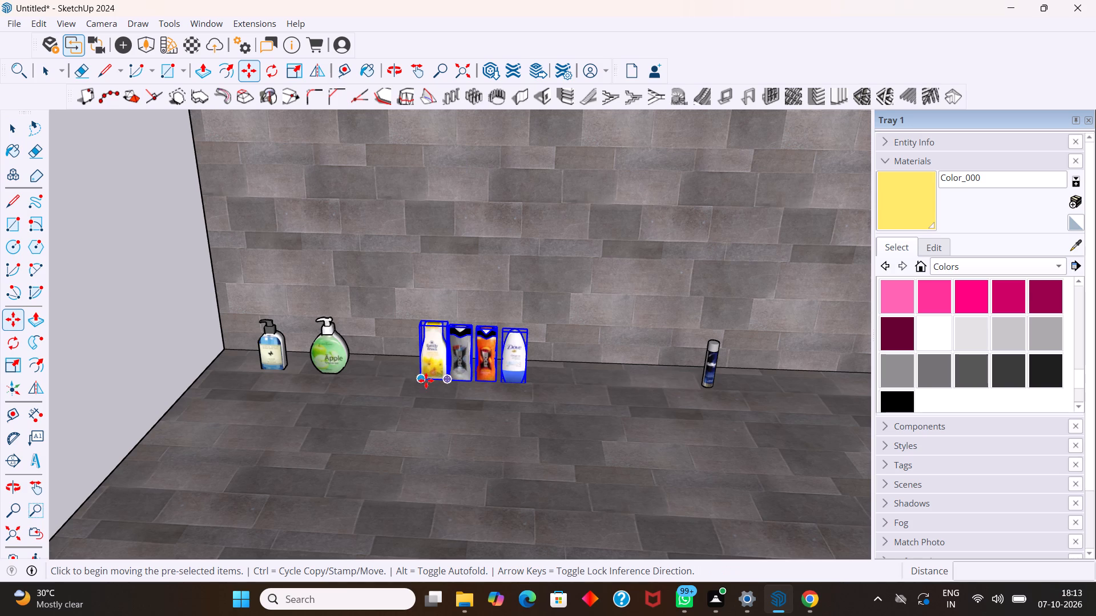
left_click(422, 379)
scroll(232, 375, "down", 11)
scroll(357, 356, "down", 1)
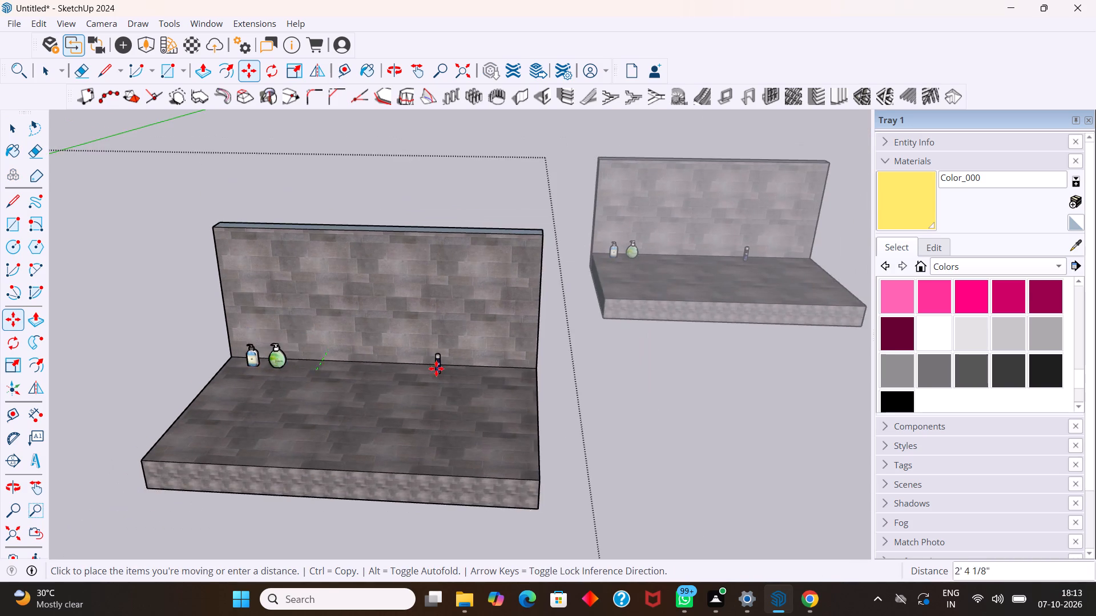
scroll(436, 368, "down", 1)
middle_click_drag(488, 372, 53, 428)
scroll(191, 350, "down", 17)
scroll(144, 274, "down", 2)
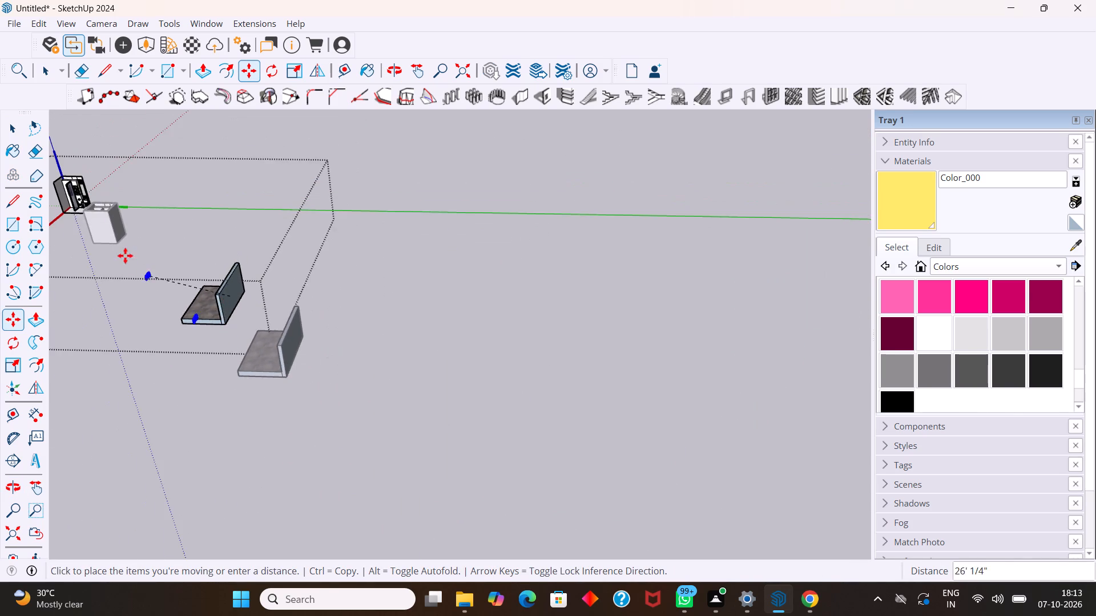
scroll(72, 208, "up", 19)
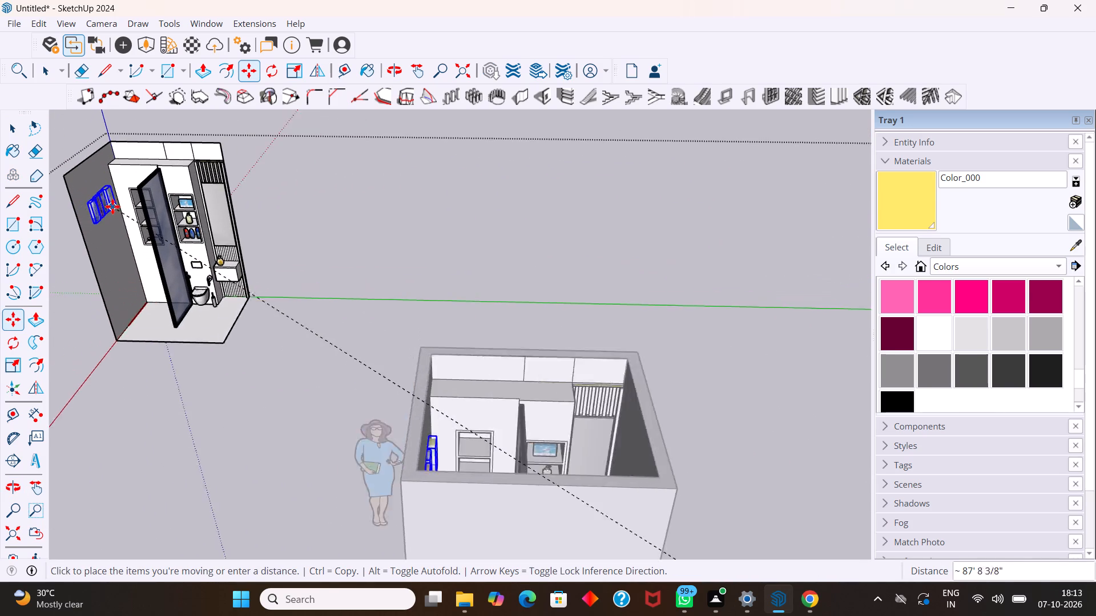
scroll(112, 206, "up", 1)
left_click(316, 424)
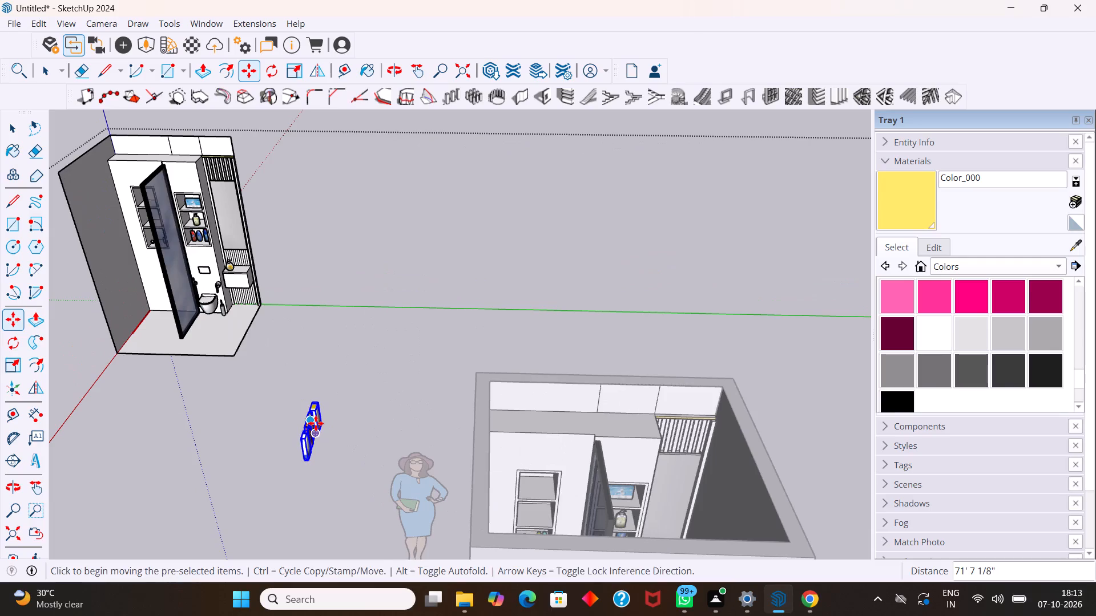
Rotate the four bottles to 270° on the ground plane so they face the same way as the niches.
key("q")
left_click(269, 450)
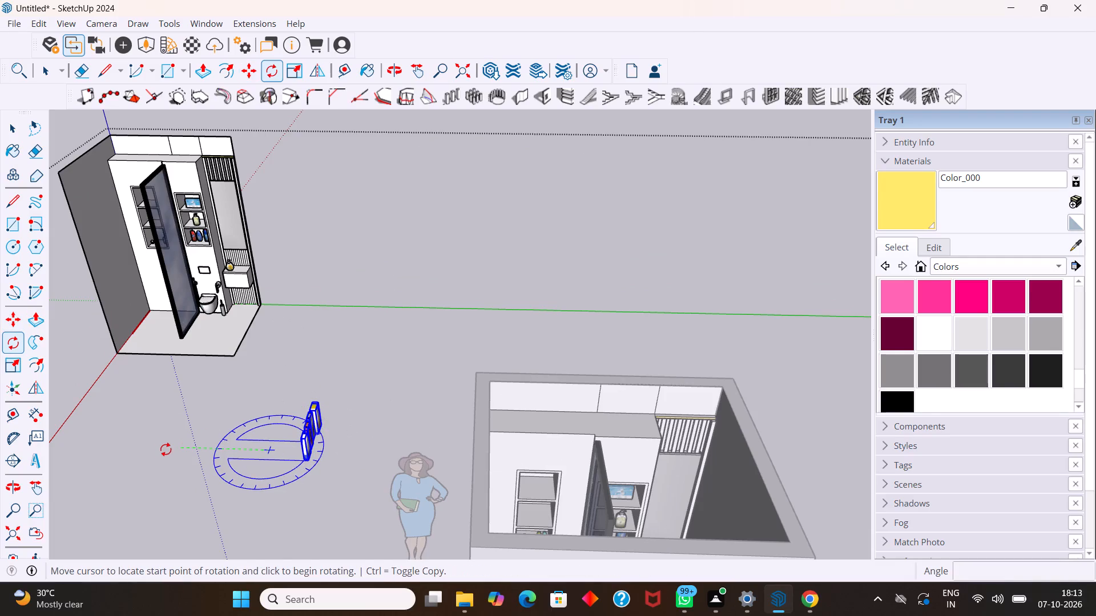
left_click(160, 448)
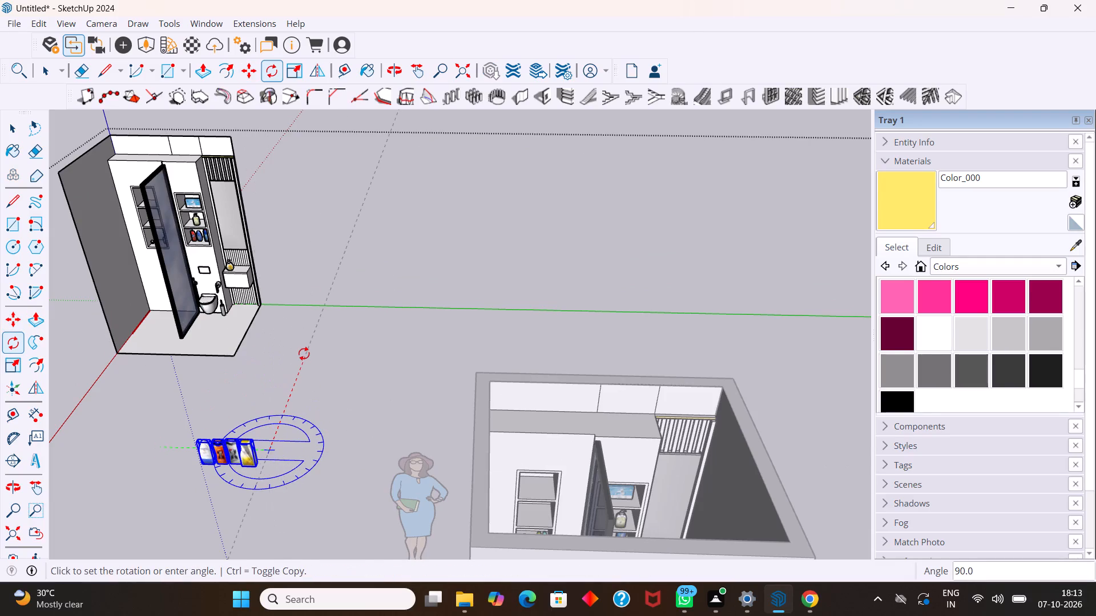
left_click(252, 491)
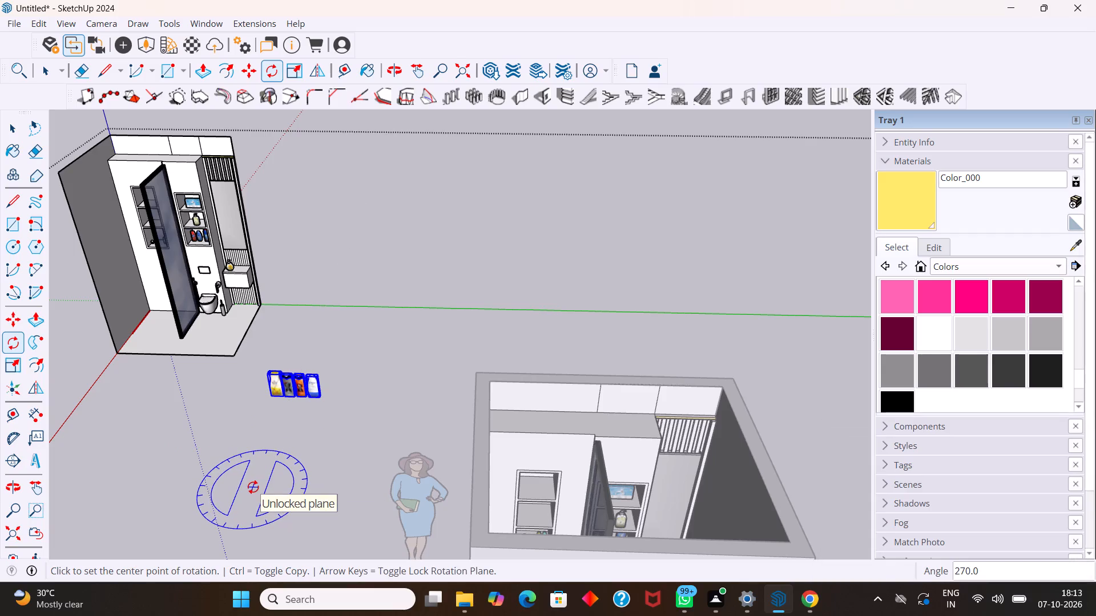
Move the four bottles across the open ground to a clear spot beside the bathroom floor.
key("m")
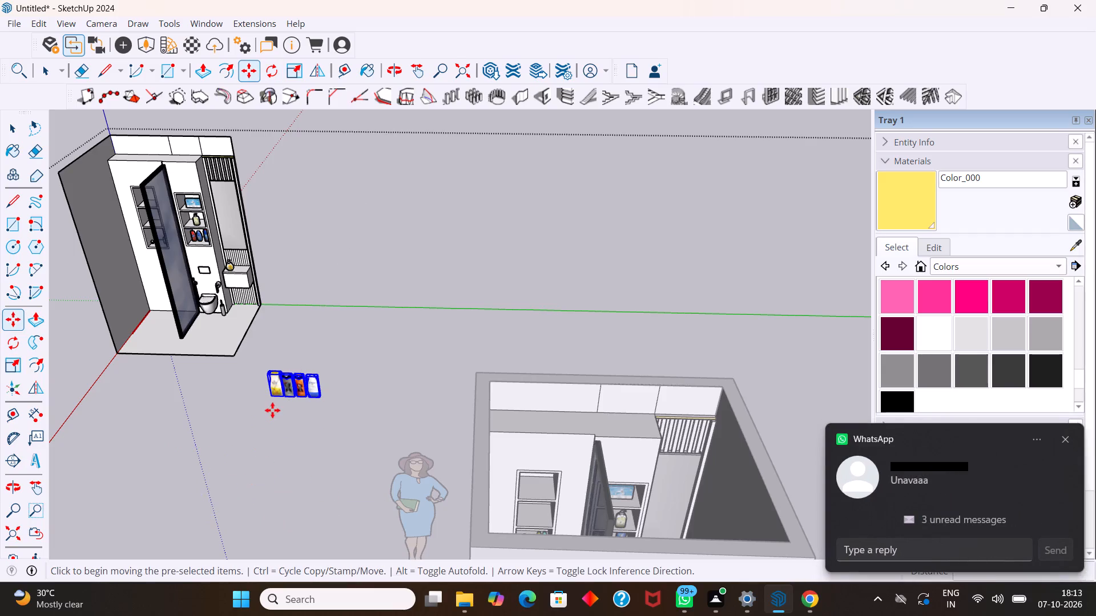
left_click(272, 402)
scroll(104, 252, "up", 4)
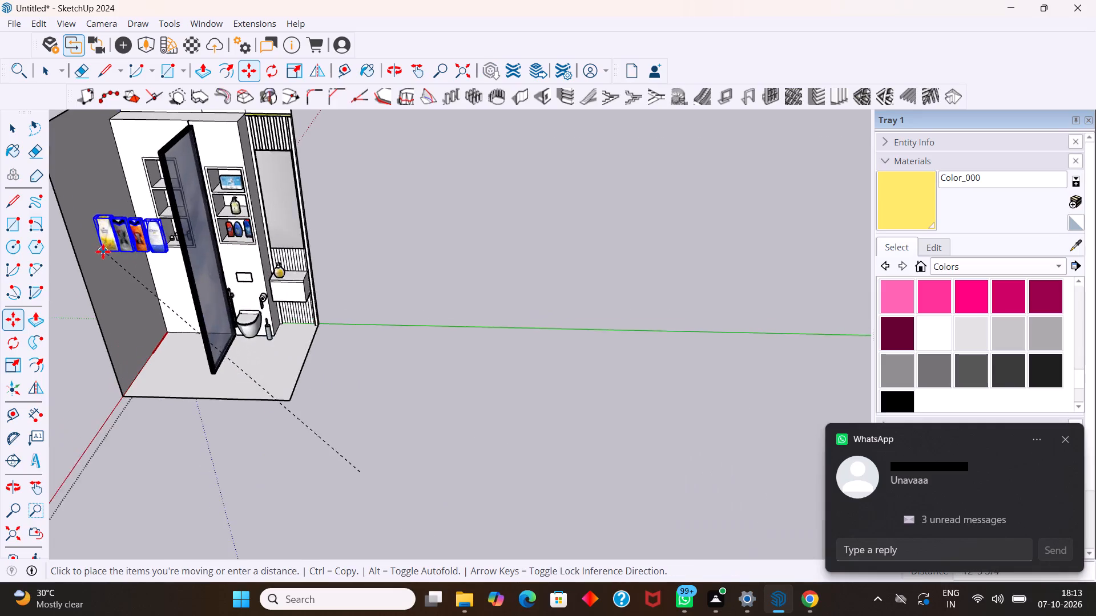
scroll(100, 252, "up", 3)
middle_click_drag(104, 243, 211, 210)
scroll(208, 202, "up", 3)
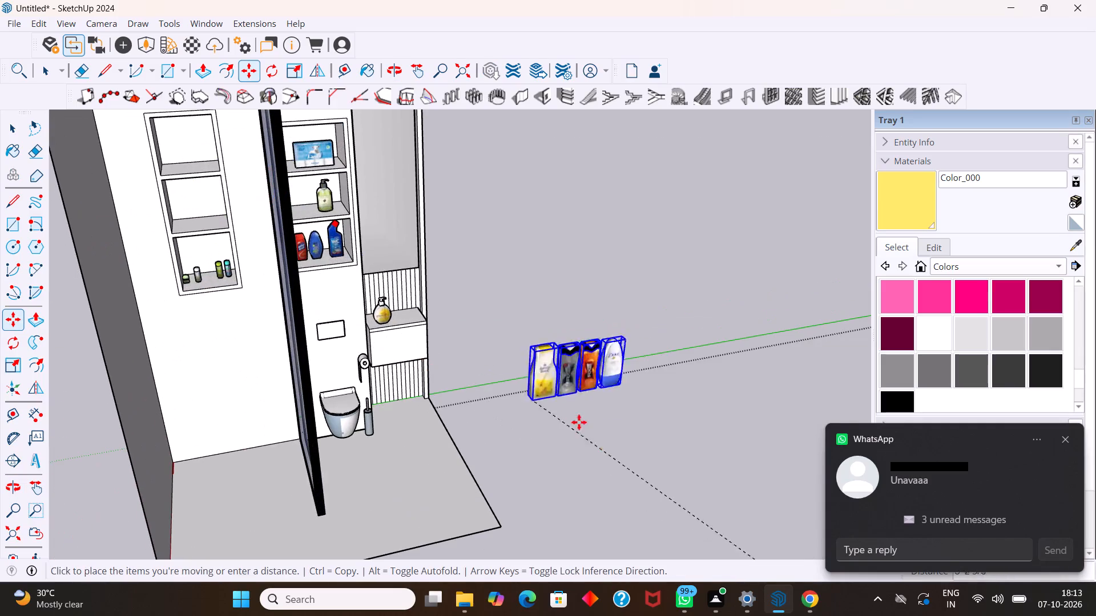
left_click(605, 483)
Shrink the four bottles uniformly from a corner until they are small enough for the niche.
key("s")
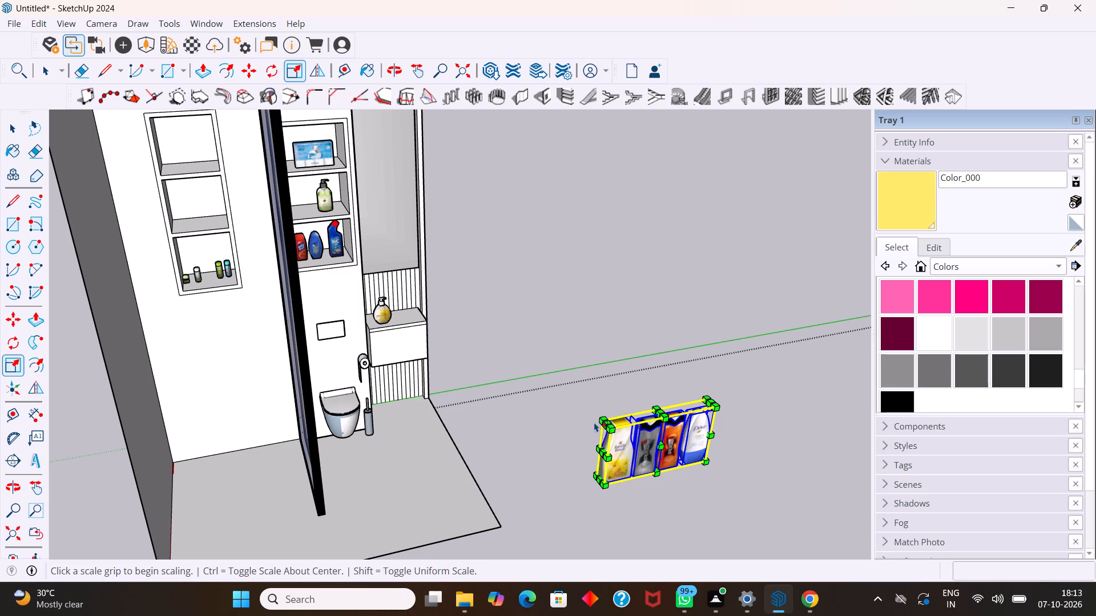
left_click_drag(607, 428, 658, 441)
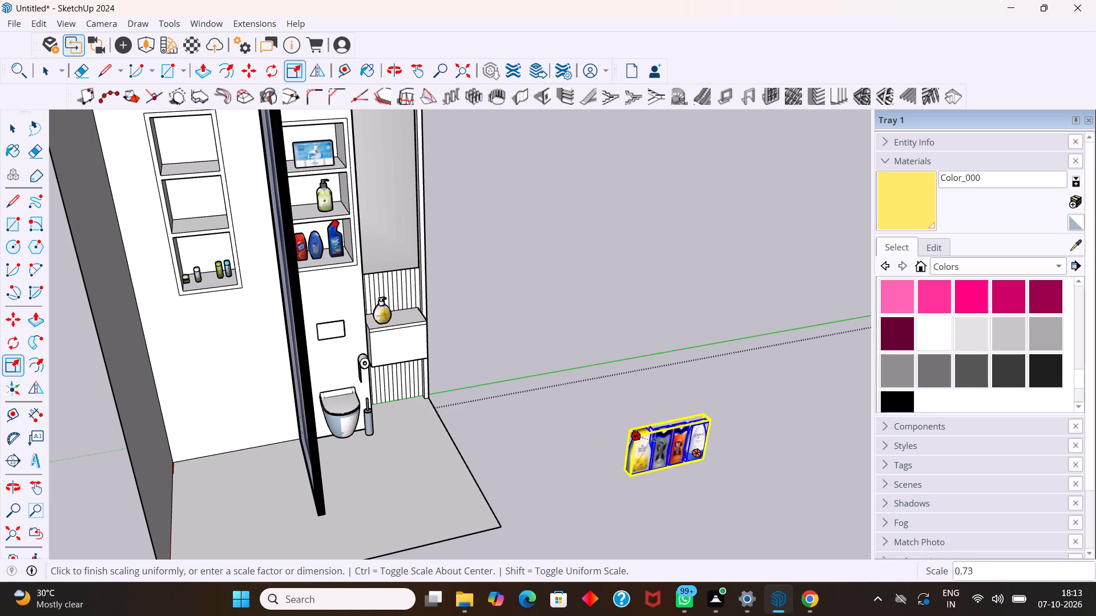
left_click_drag(658, 441, 674, 445)
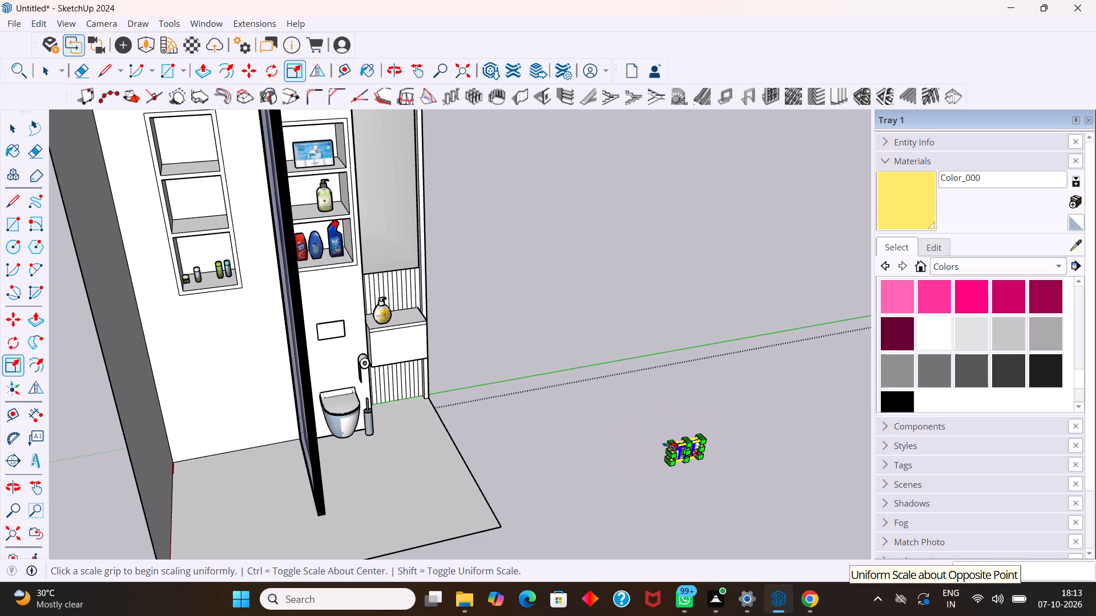
Move the four bottles about 10' 8" from the ground outside onto the floor of the empty middle niche.
key("m")
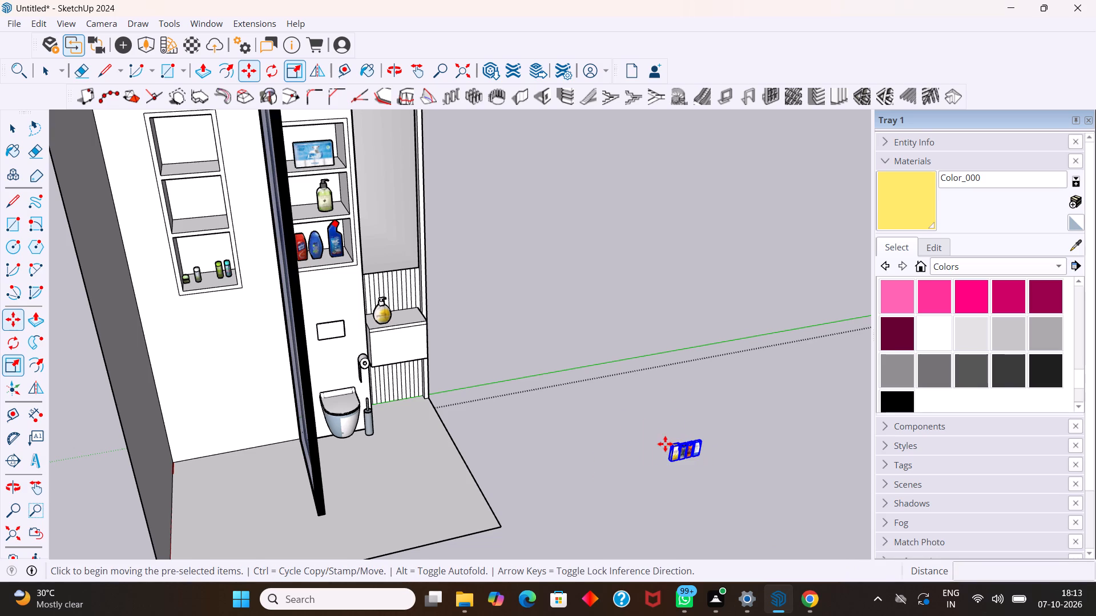
left_click(671, 460)
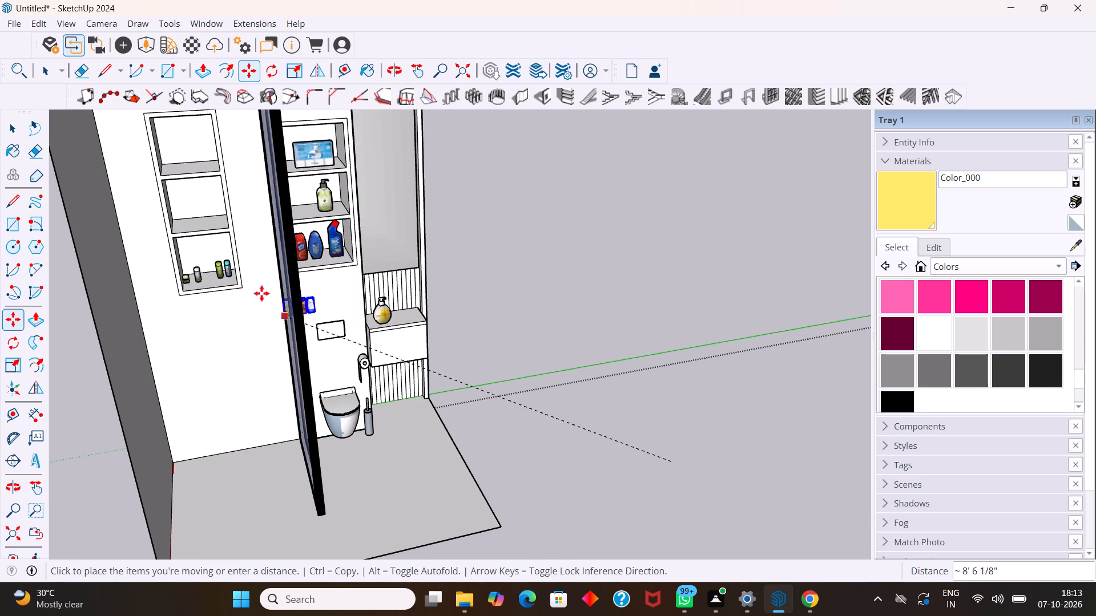
scroll(223, 284, "up", 4)
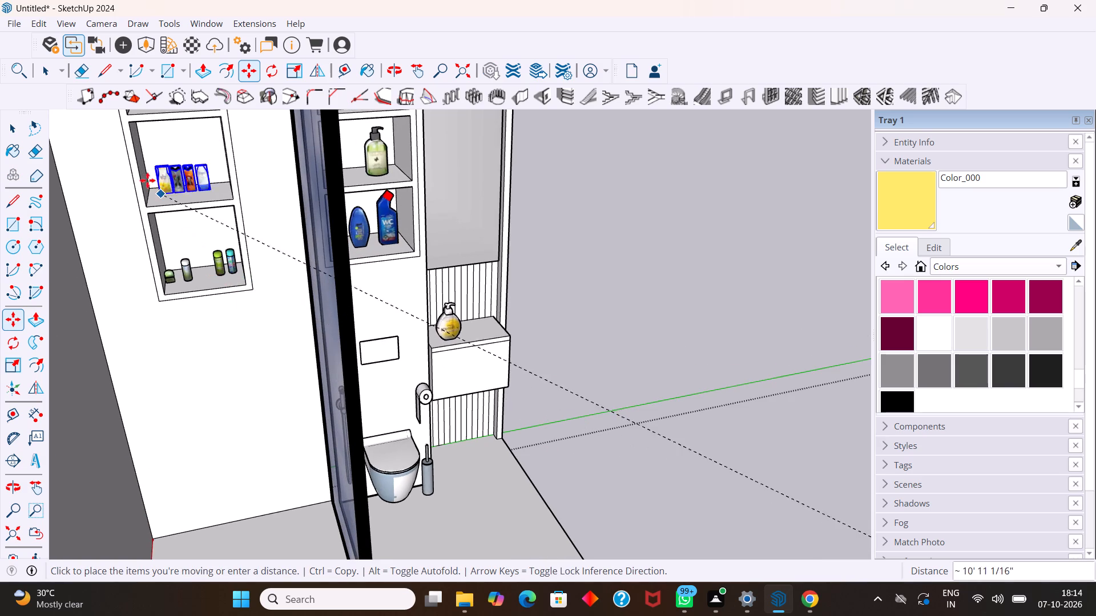
scroll(168, 193, "up", 7)
middle_click_drag(173, 185, 176, 300)
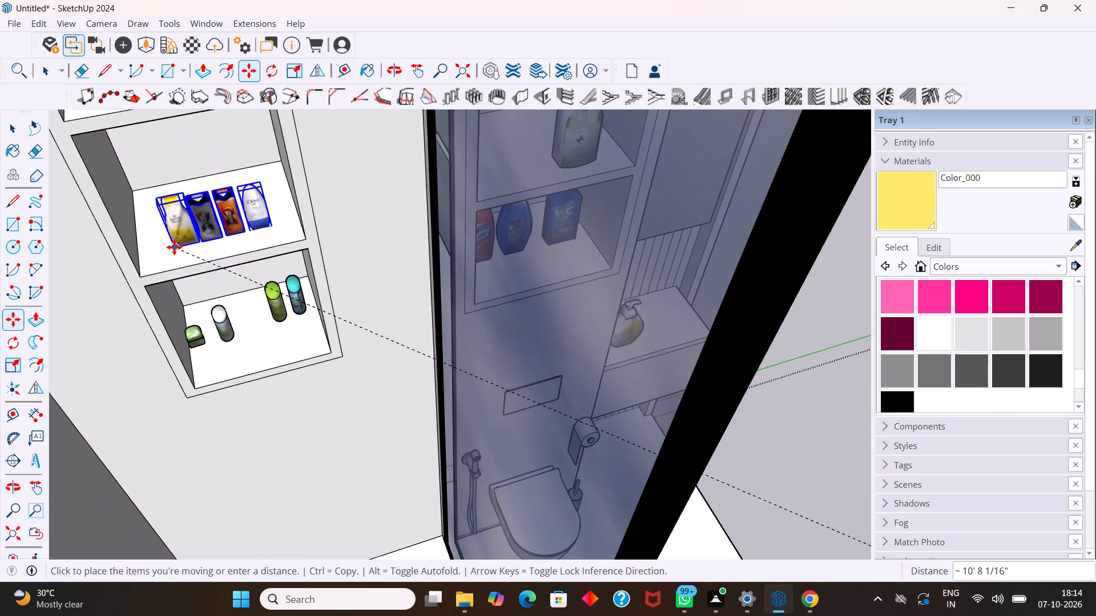
left_click(172, 245)
Enlarge the four bottles in the middle niche uniformly by 1.24.
key("s")
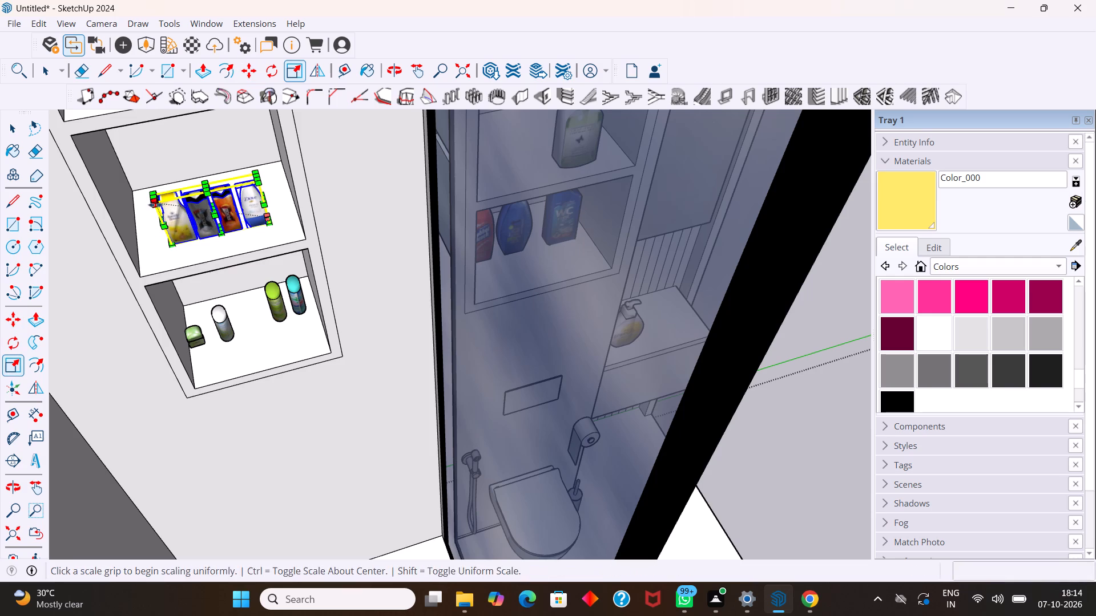
left_click_drag(152, 204, 124, 185)
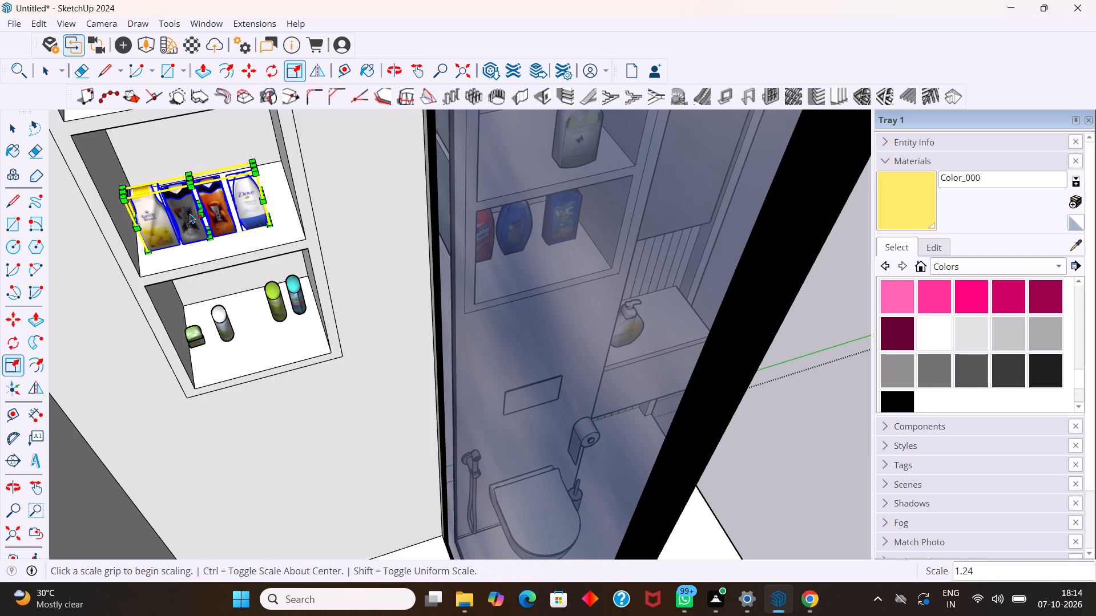
Shift the four bottles about 1 11/16" toward the middle niche's back, and nudge them about 1/4" more.
key("m")
left_click(263, 222)
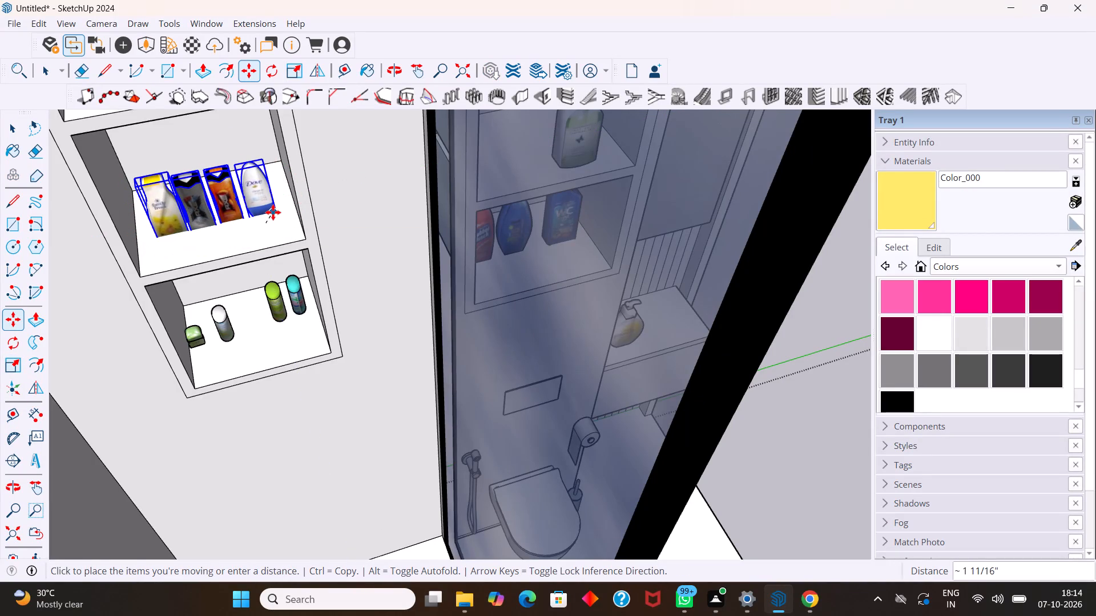
left_click(273, 212)
key("space")
middle_click_drag(270, 220, 252, 169)
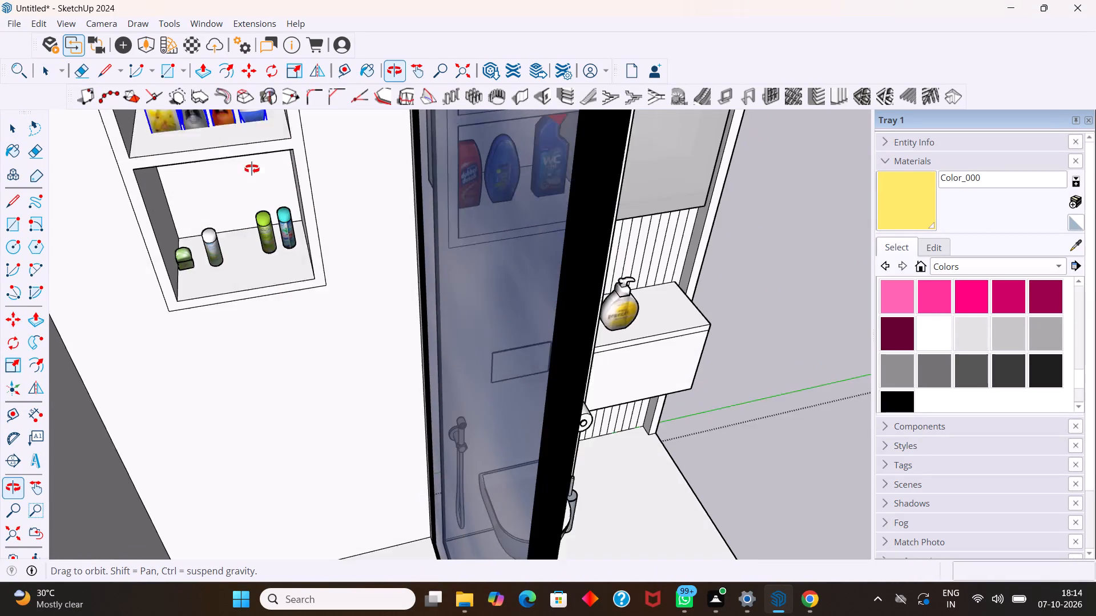
middle_click_drag(252, 169, 255, 172)
scroll(251, 170, "down", 5)
middle_click_drag(247, 167, 242, 143)
scroll(241, 141, "down", 10)
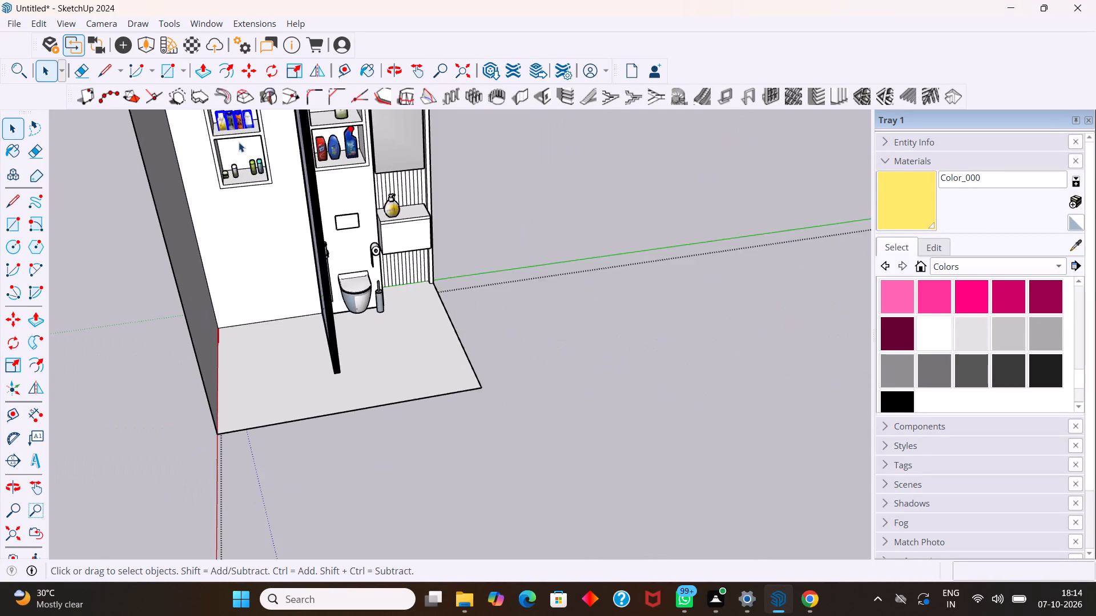
scroll(239, 142, "down", 4)
scroll(232, 116, "up", 7)
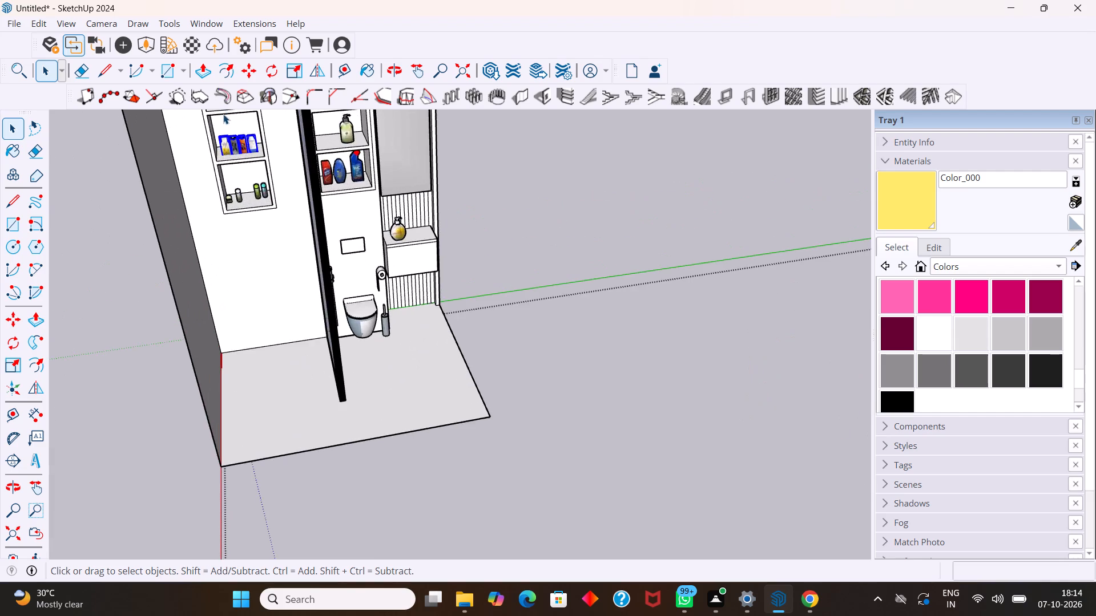
scroll(227, 116, "up", 18)
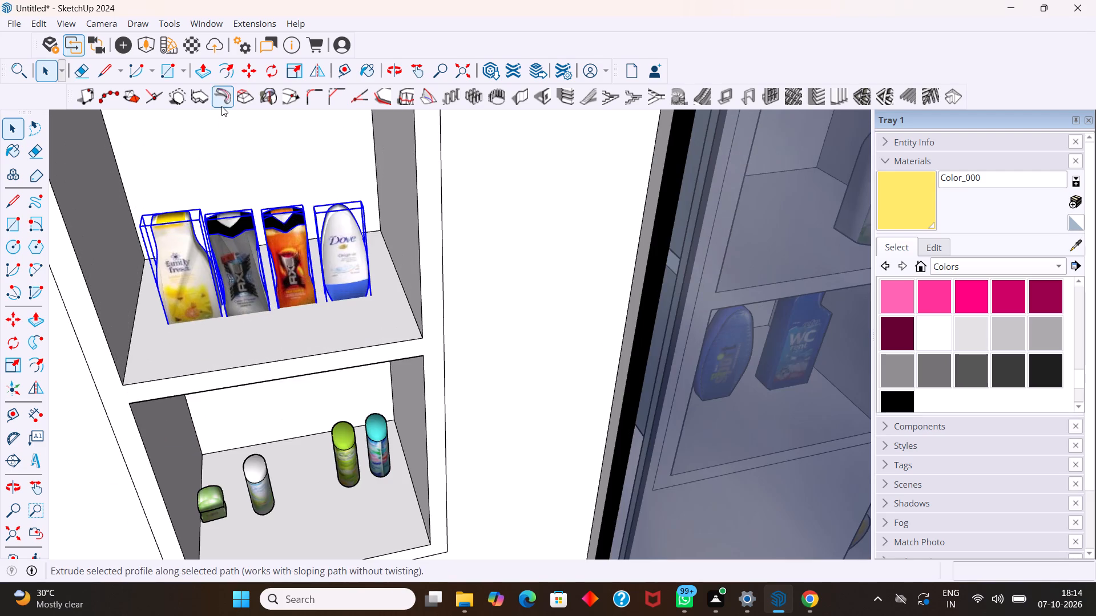
key("m")
left_click(174, 322)
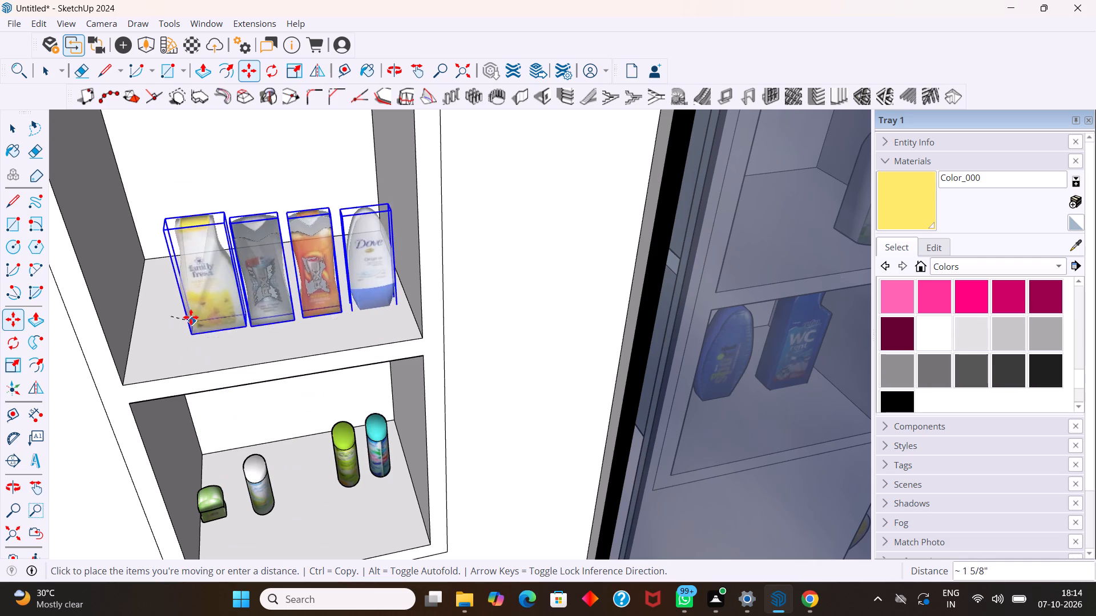
left_click(178, 309)
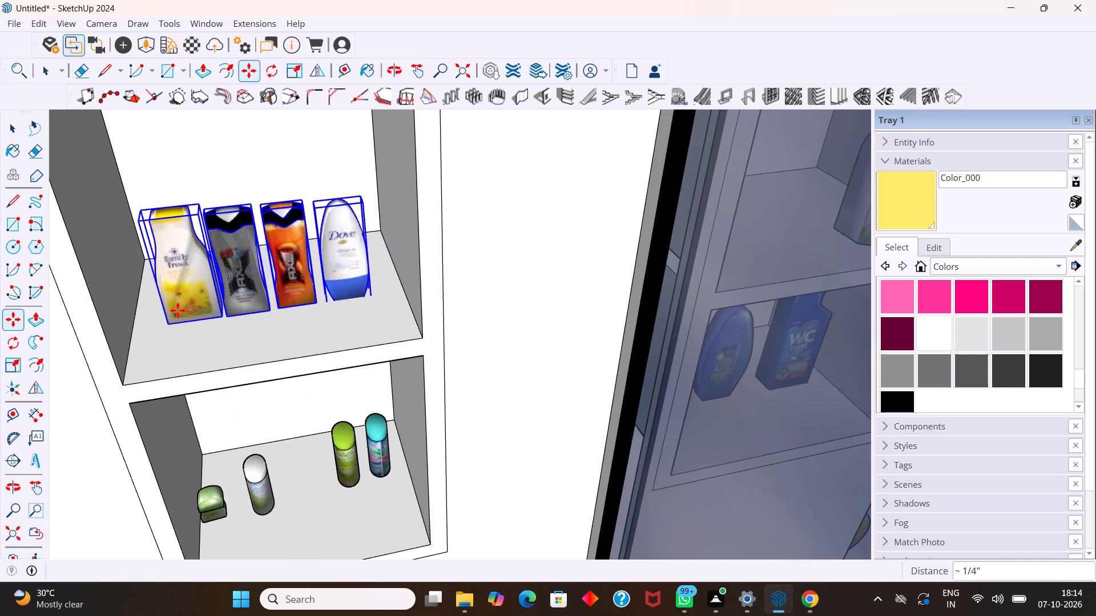
key("space")
Move the blue and green apple pump bottles about 6' 8" off the dark tiled platform to the open ground beside it.
scroll(183, 299, "down", 8)
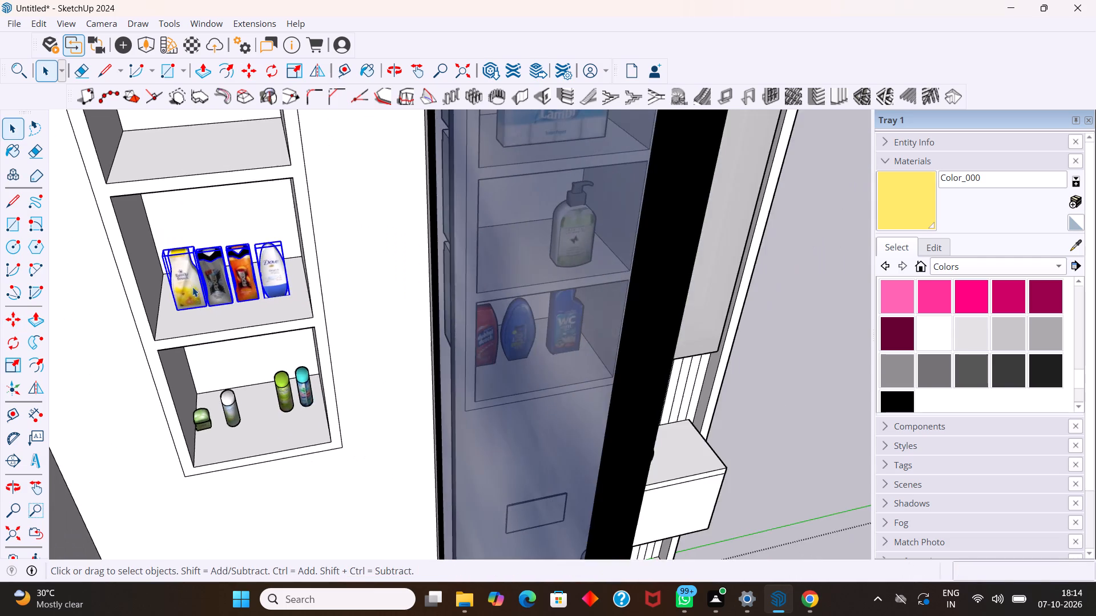
scroll(192, 287, "down", 3)
scroll(217, 347, "down", 1)
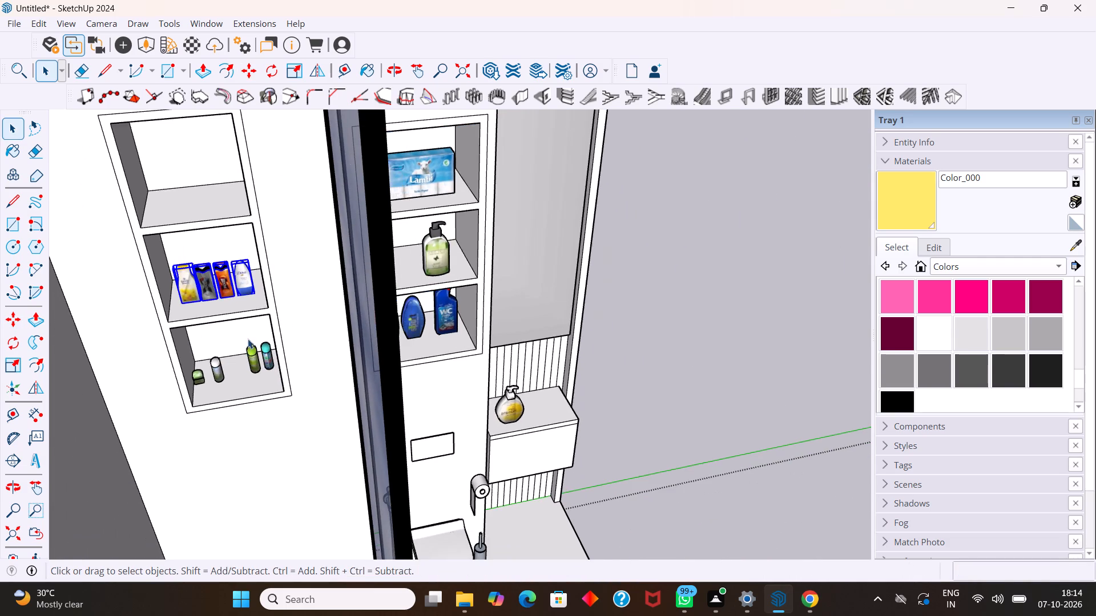
scroll(248, 338, "down", 7)
middle_click_drag(264, 334, 406, 307)
scroll(404, 305, "down", 6)
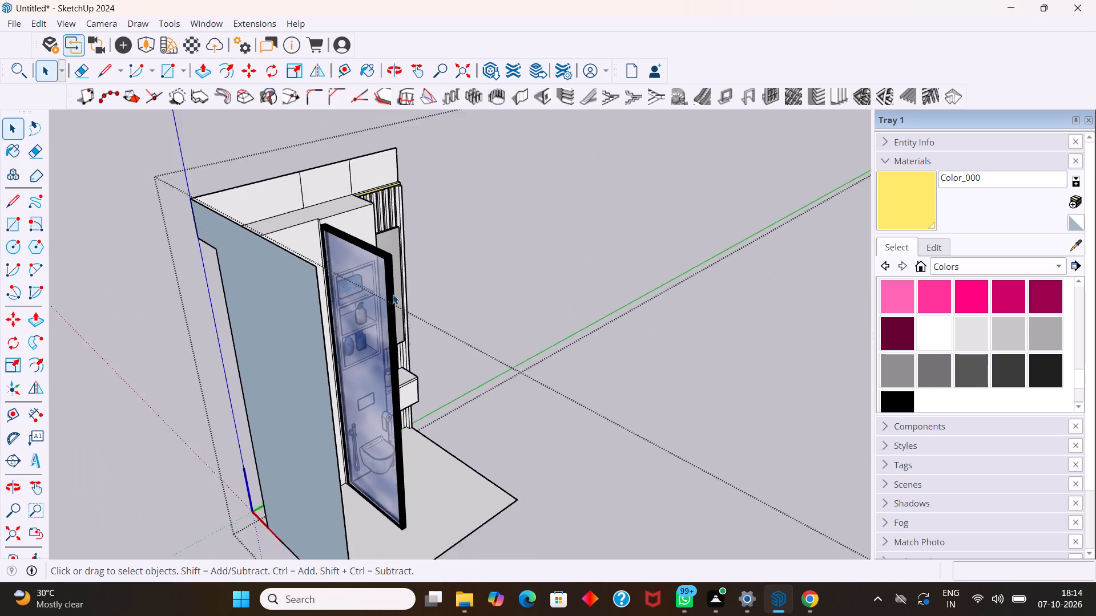
middle_click_drag(313, 306, 678, 231)
scroll(649, 180, "up", 2)
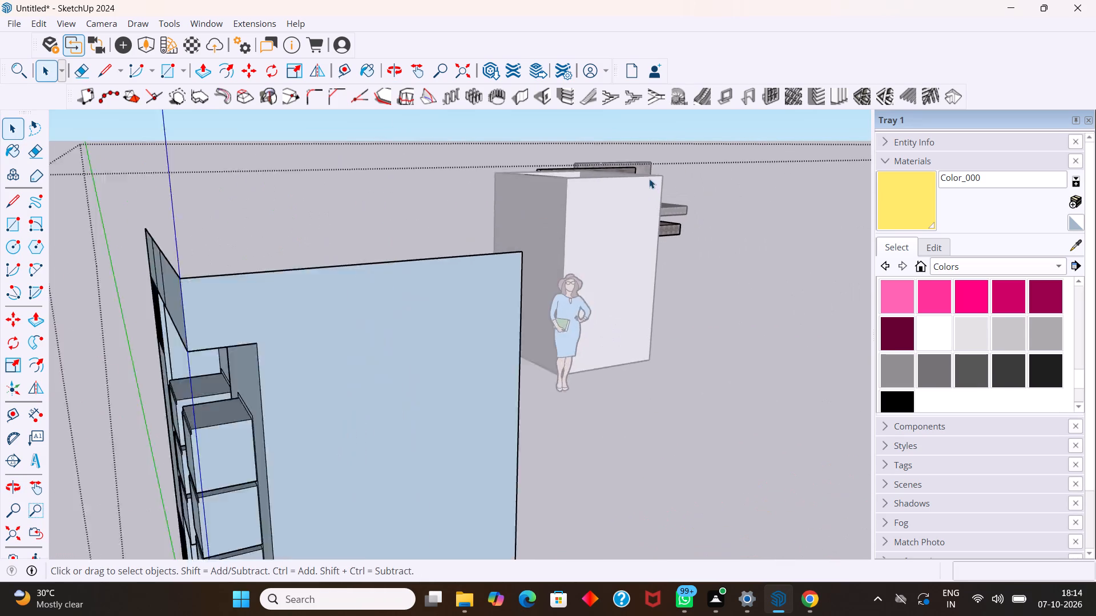
scroll(649, 179, "up", 4)
middle_click_drag(715, 205, 614, 228)
scroll(687, 201, "up", 2)
scroll(751, 184, "up", 17)
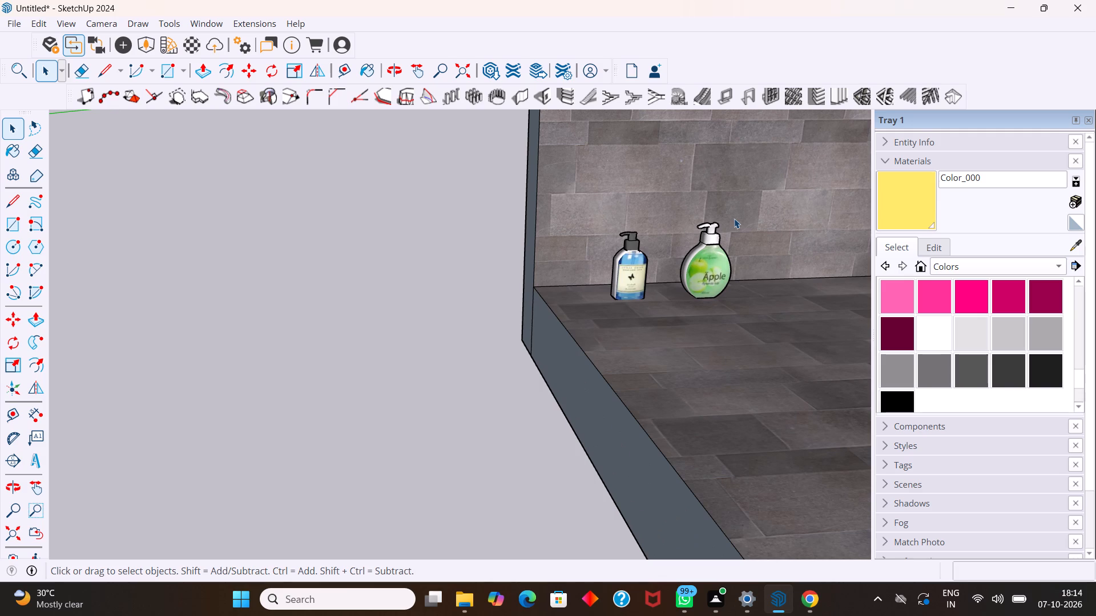
double_click(708, 262)
left_click(616, 279, "ctrl")
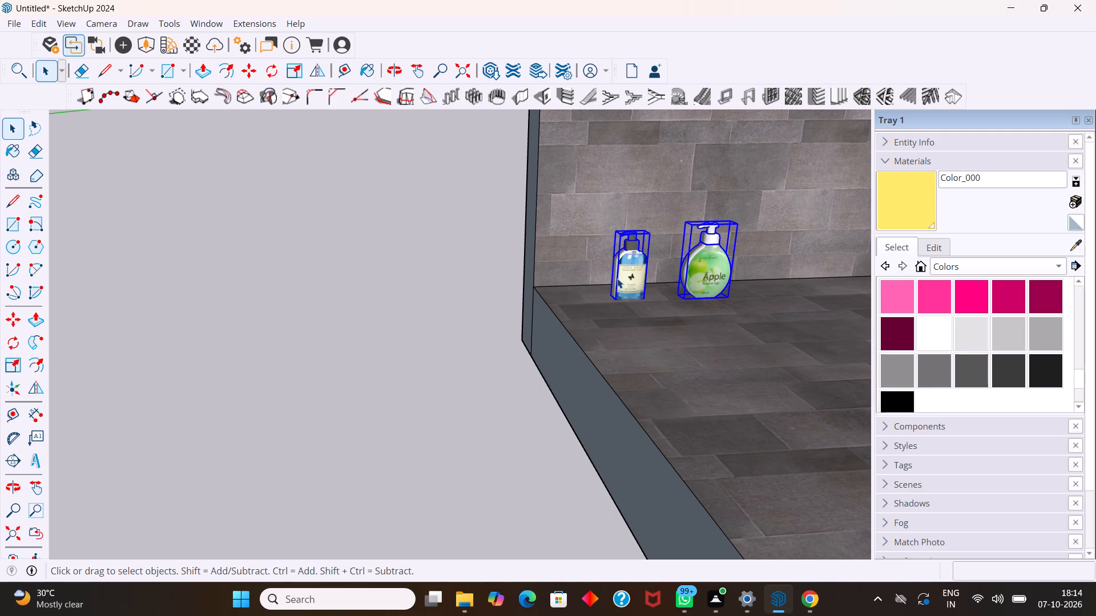
key("m")
left_click(620, 299)
scroll(255, 319, "down", 2)
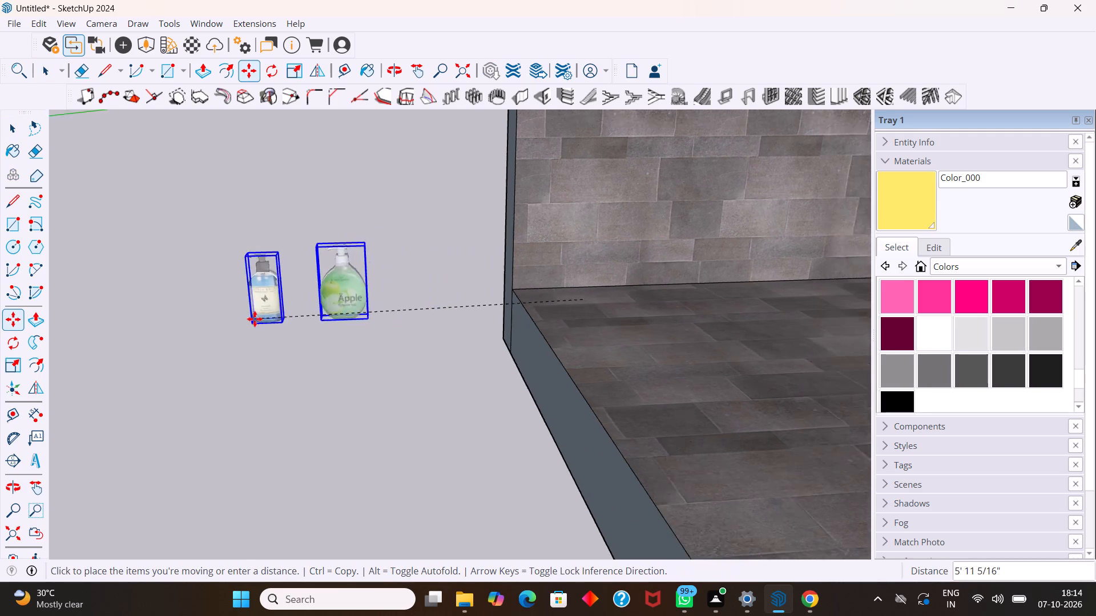
scroll(255, 319, "down", 9)
left_click(235, 301)
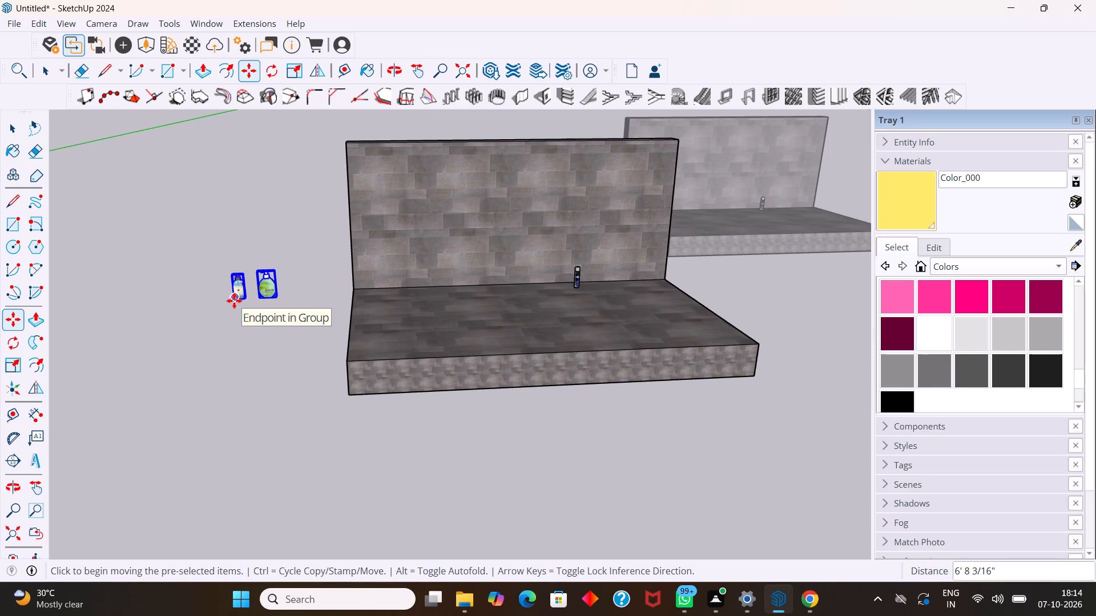
Rotate the two pump bottles 90 degrees horizontally about a point on the ground in front of them.
key("q")
left_click(256, 372)
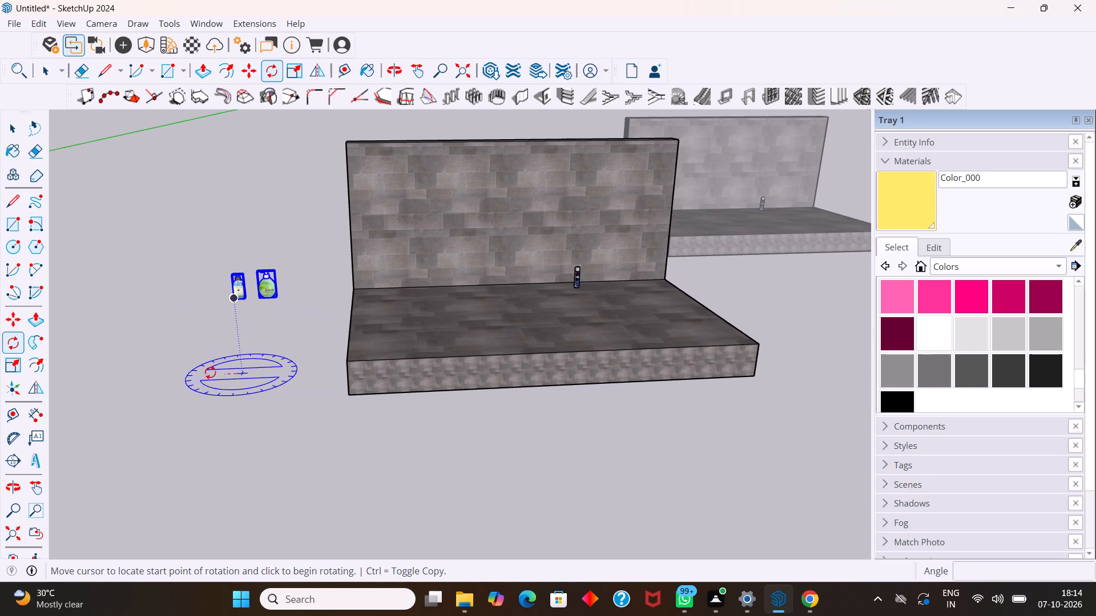
left_click(224, 433)
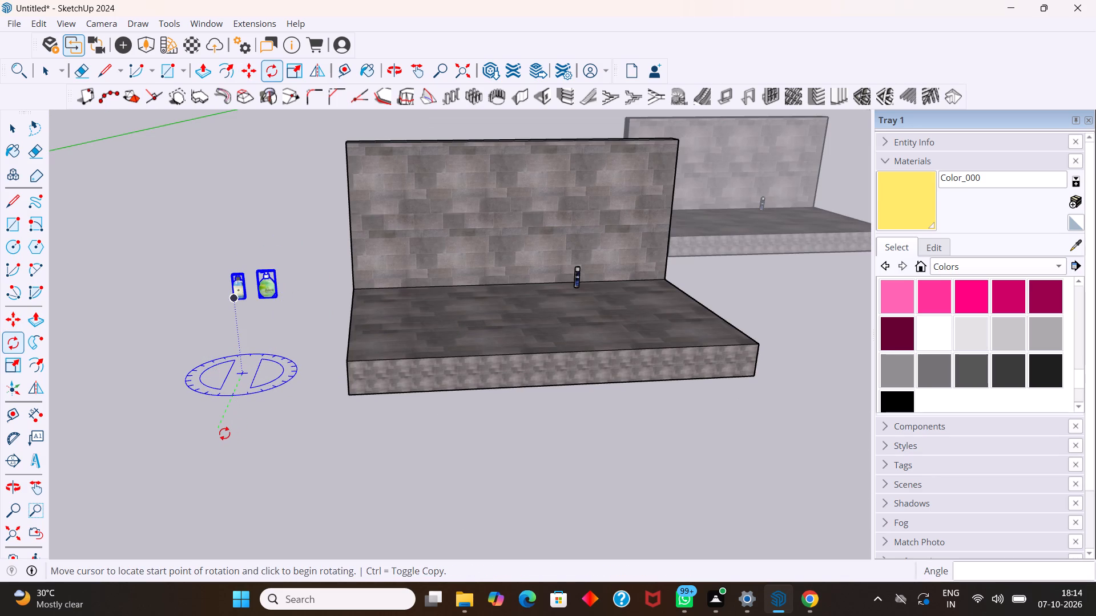
left_click(463, 363)
key("space")
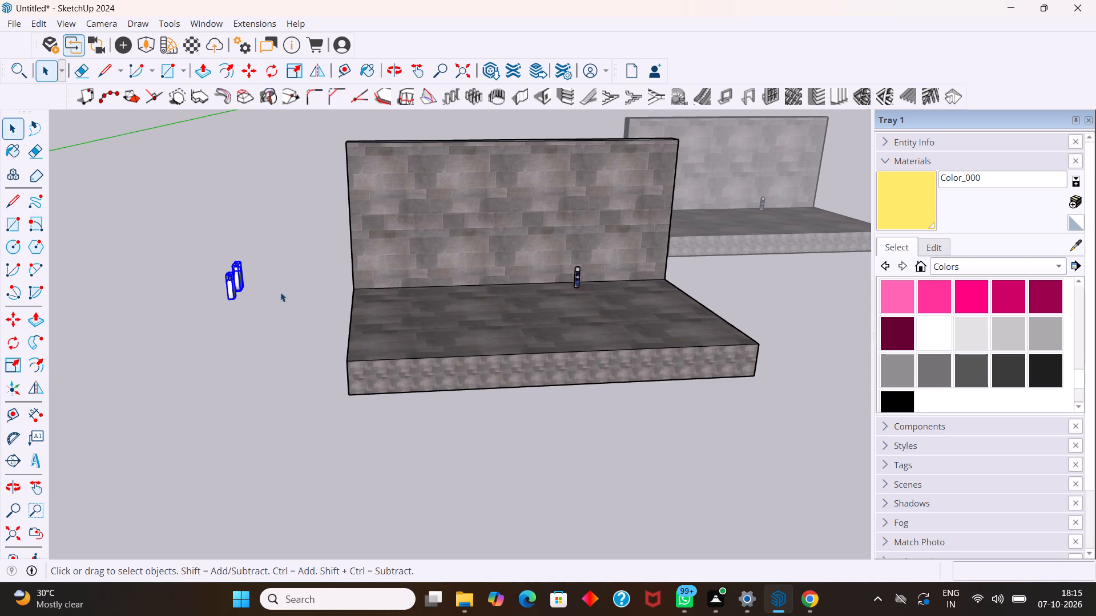
Move the two pump bottles about 42' 5" to the open ground in front of the white box near the bathroom.
key("m")
left_click(237, 298)
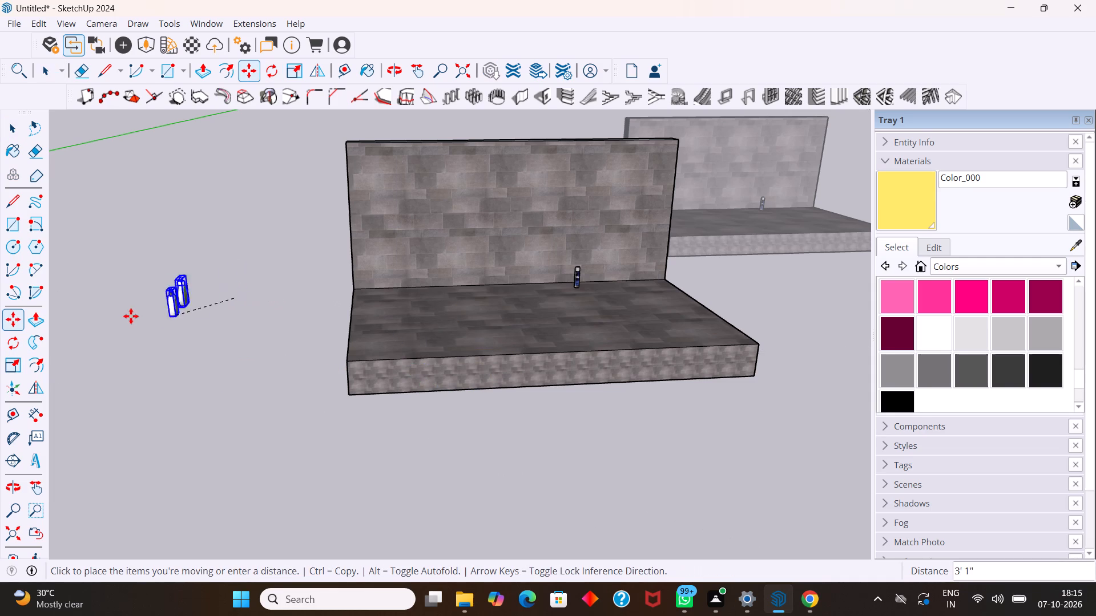
scroll(138, 309, "down", 11)
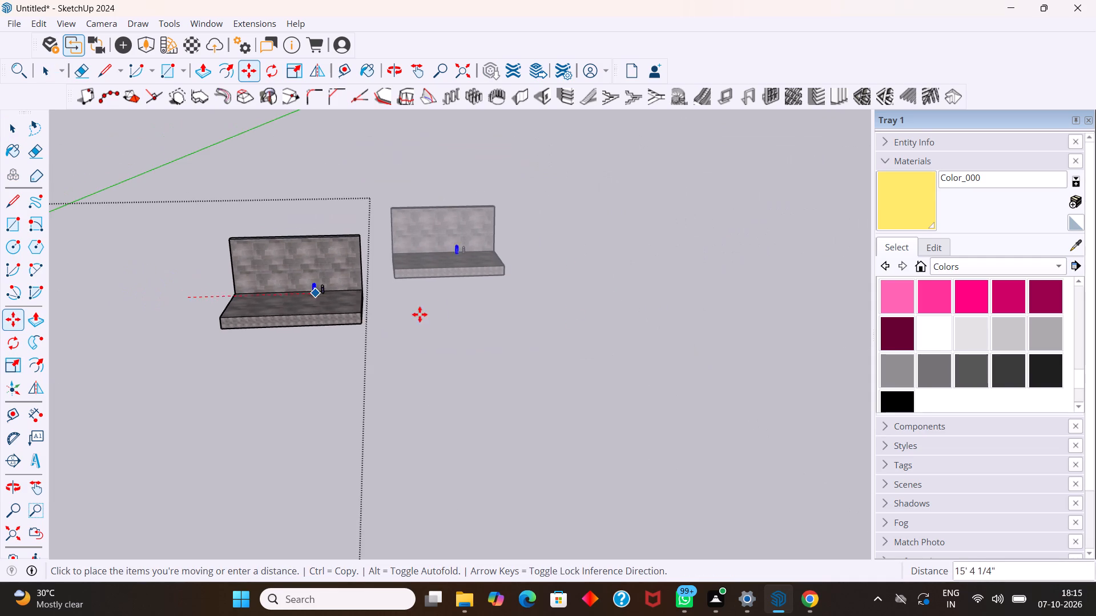
middle_click_drag(598, 316, 0, 259)
scroll(72, 192, "up", 1)
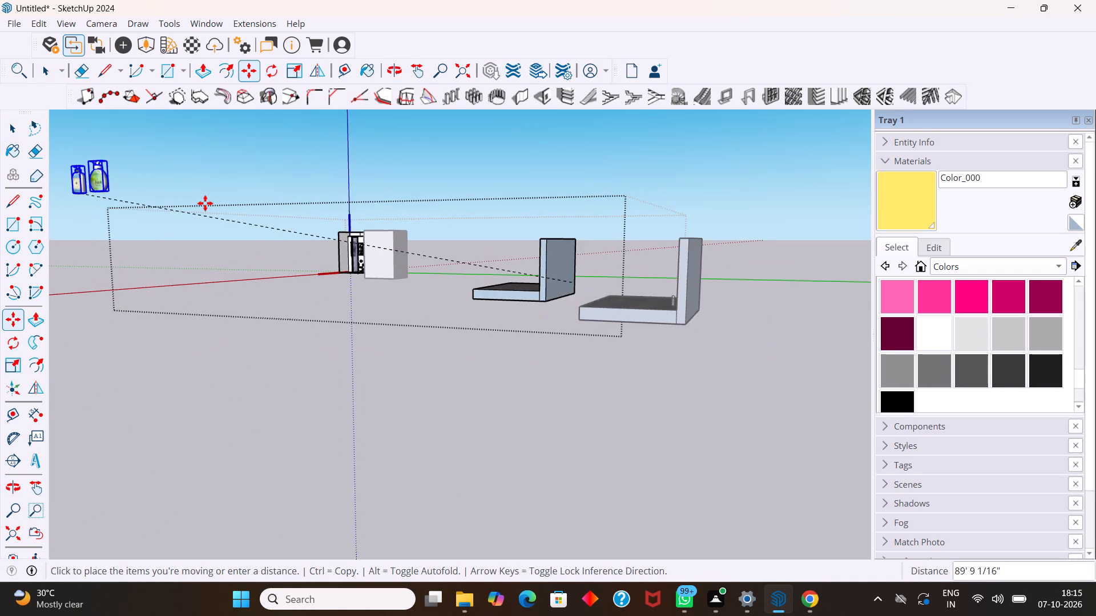
scroll(205, 203, "up", 3)
scroll(361, 269, "up", 18)
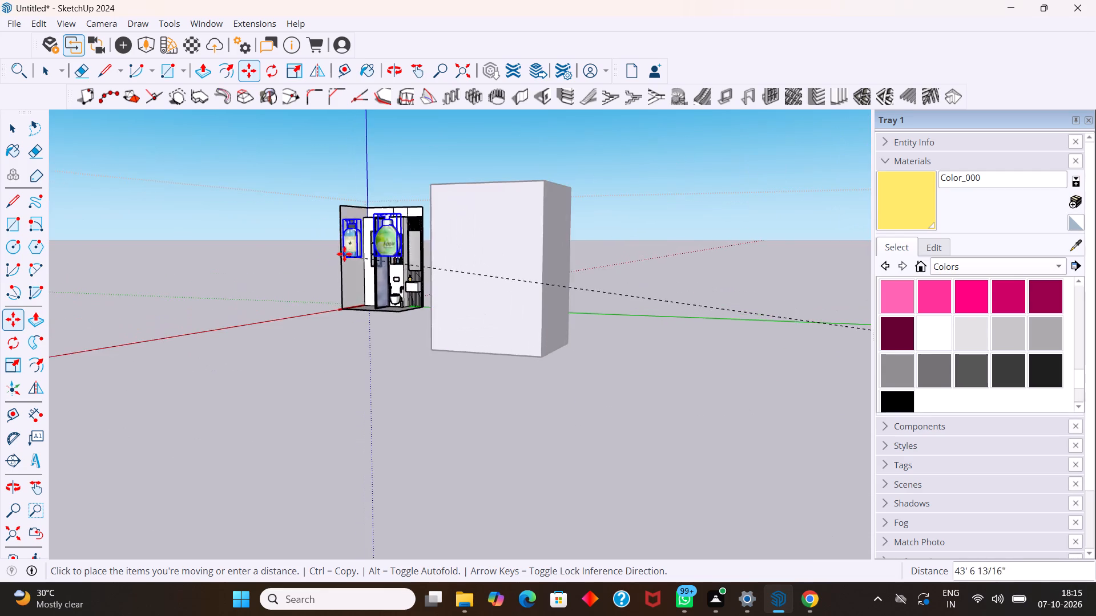
scroll(344, 254, "up", 2)
left_click(444, 475)
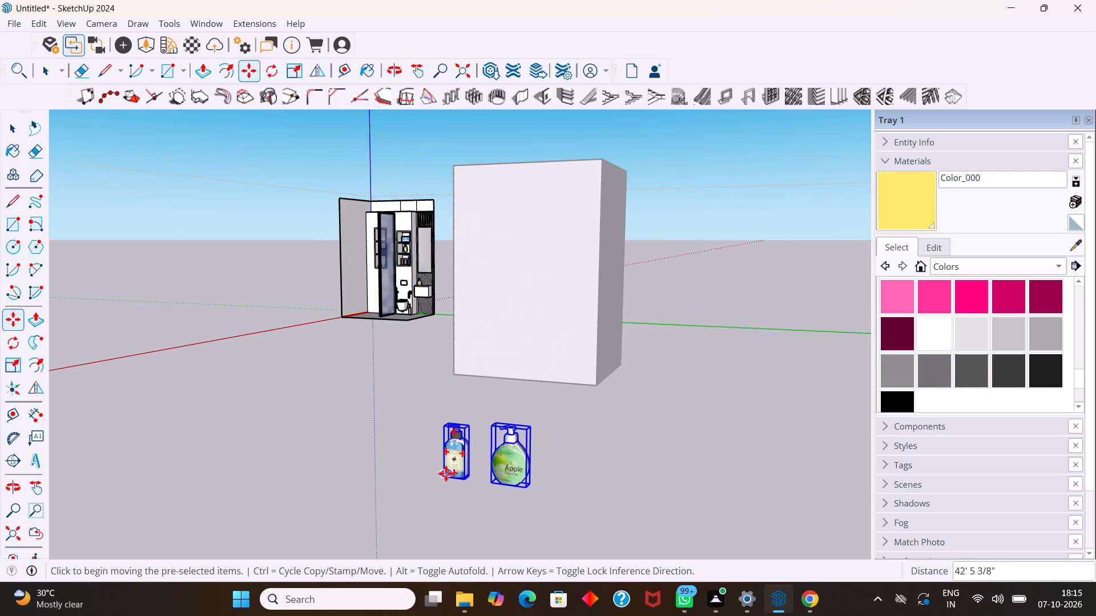
Shrink the two pump bottles uniformly from a corner to less than half their size.
key("s")
left_click_drag(442, 423, 501, 459)
Move the two pump bottles about 50' 5" onto the floor of the empty top niche above the four bottles, and deselect them.
key("m")
left_click(502, 484)
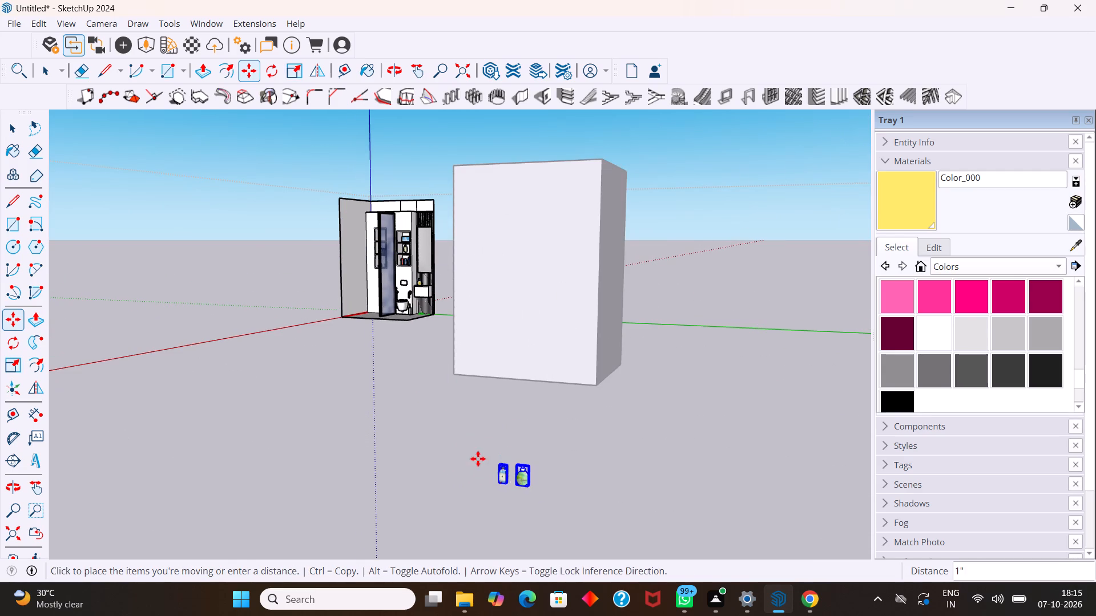
scroll(370, 236, "up", 3)
middle_click_drag(356, 225, 508, 265)
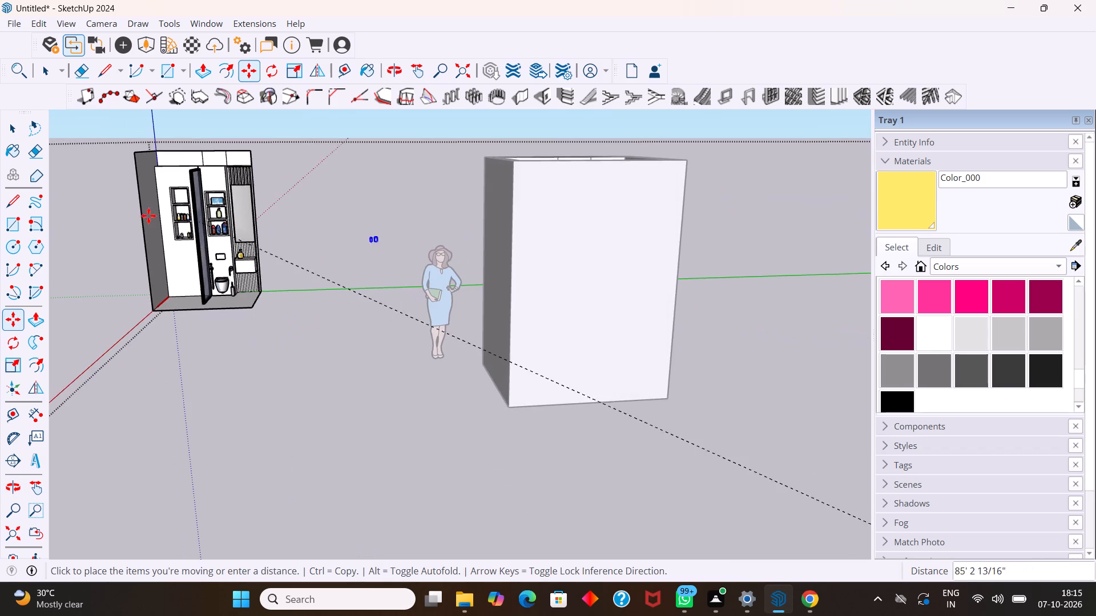
scroll(144, 212, "up", 5)
scroll(159, 268, "up", 9)
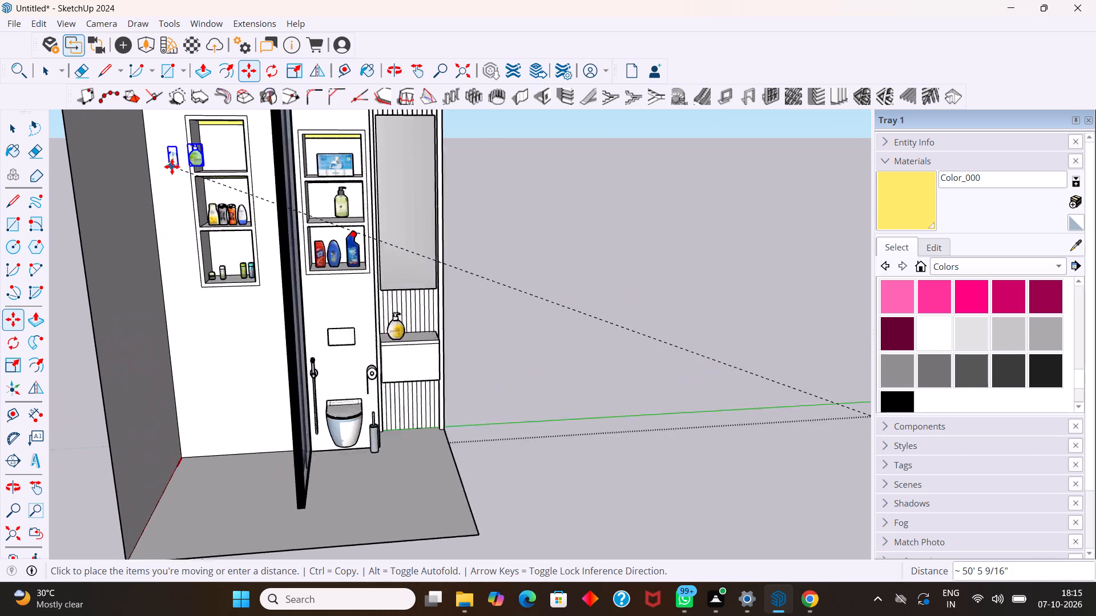
scroll(172, 167, "up", 8)
middle_click_drag(187, 164, 260, 228)
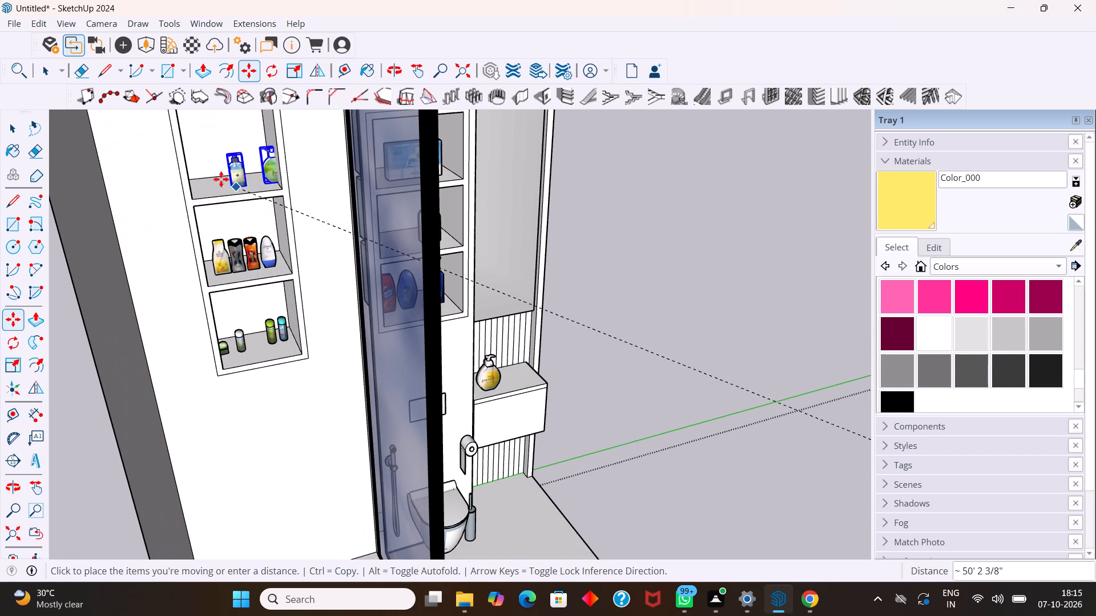
left_click(211, 188)
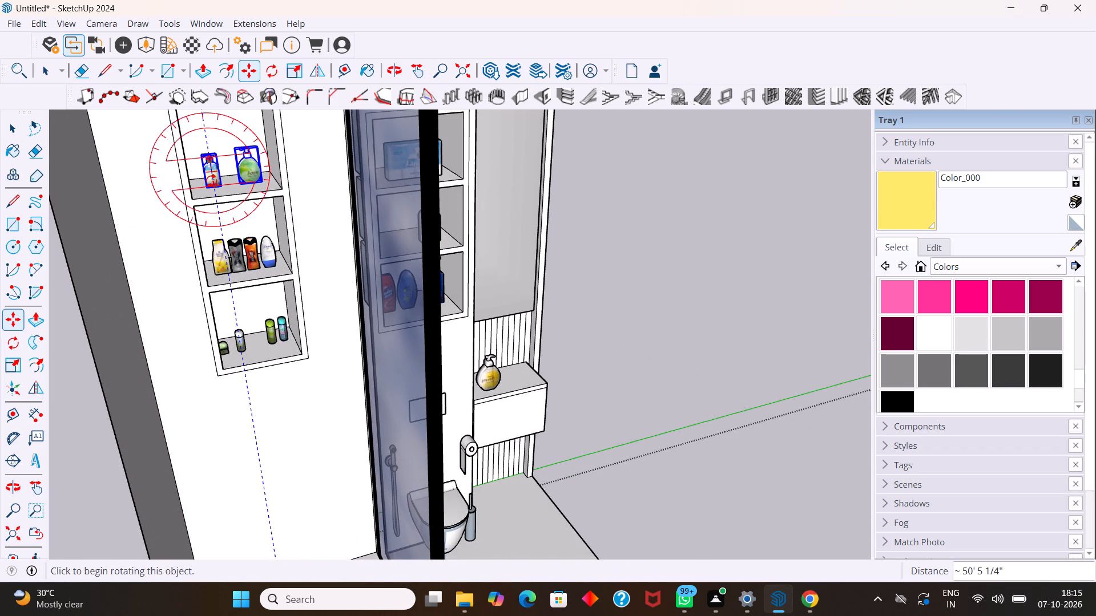
key("space")
left_click(633, 245)
Examine both niche columns and the rest of the bathroom from the front to check the placed bottles.
scroll(598, 241, "down", 10)
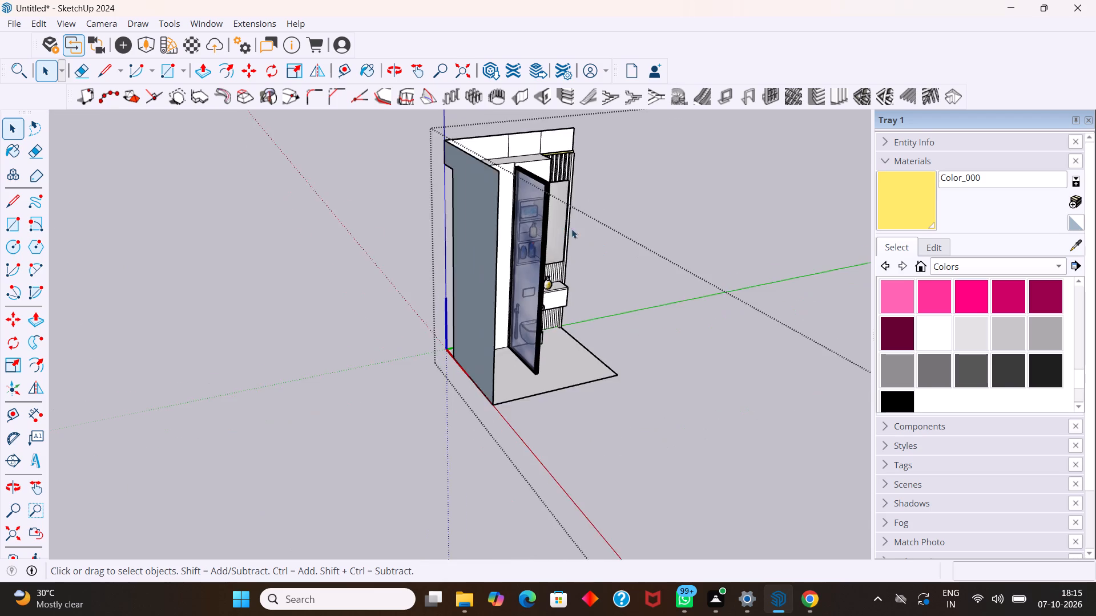
middle_click_drag(571, 229, 393, 148)
scroll(501, 235, "up", 5)
middle_click_drag(504, 237, 524, 260)
scroll(574, 265, "up", 4)
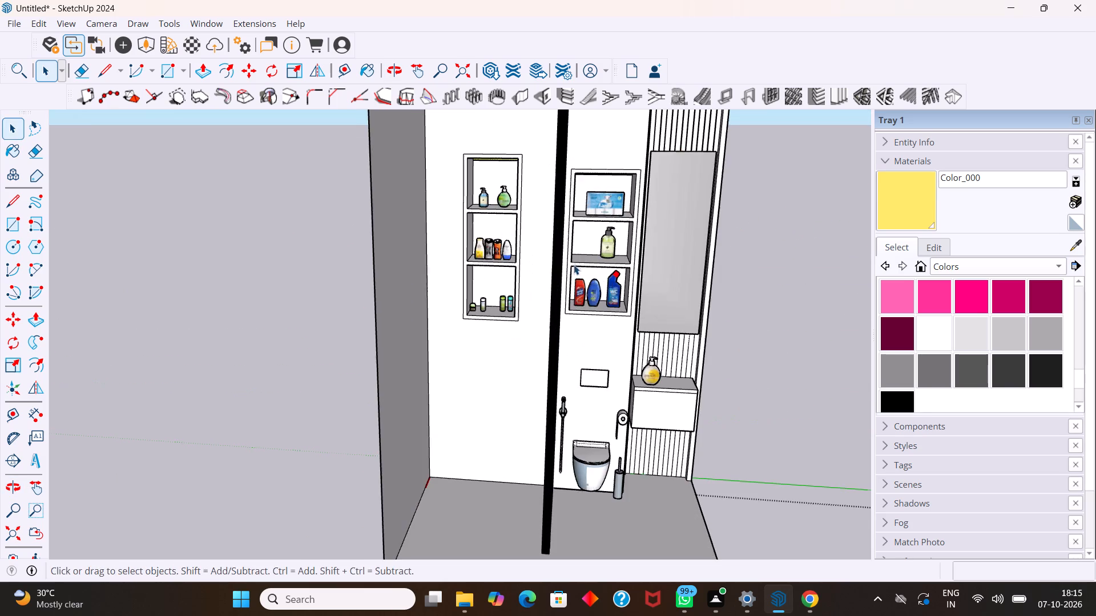
middle_click_drag(574, 263, 568, 322)
scroll(639, 208, "up", 4)
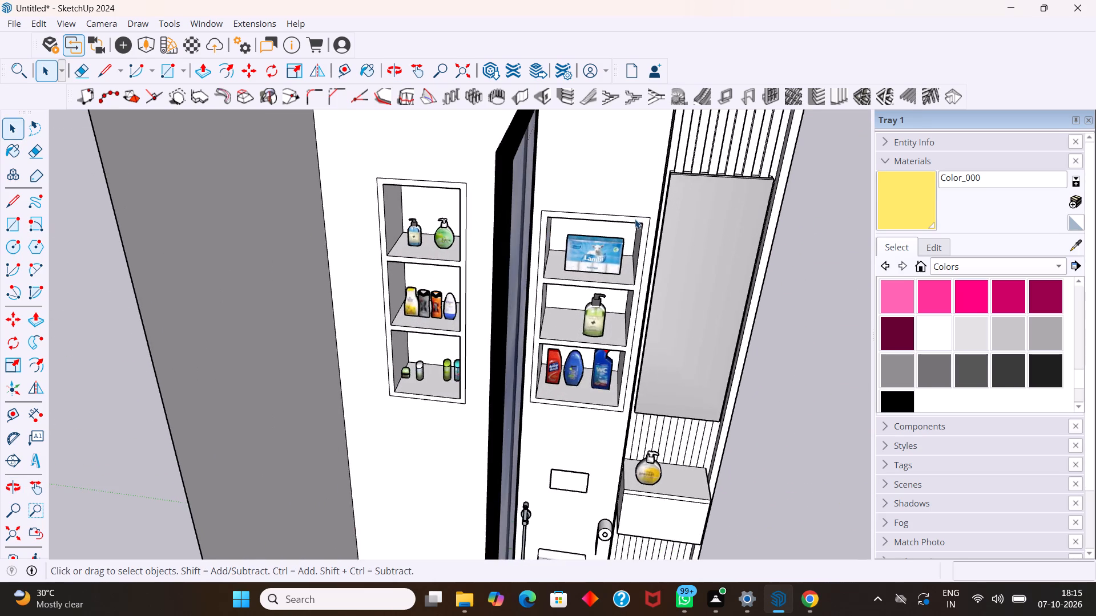
scroll(634, 219, "down", 10)
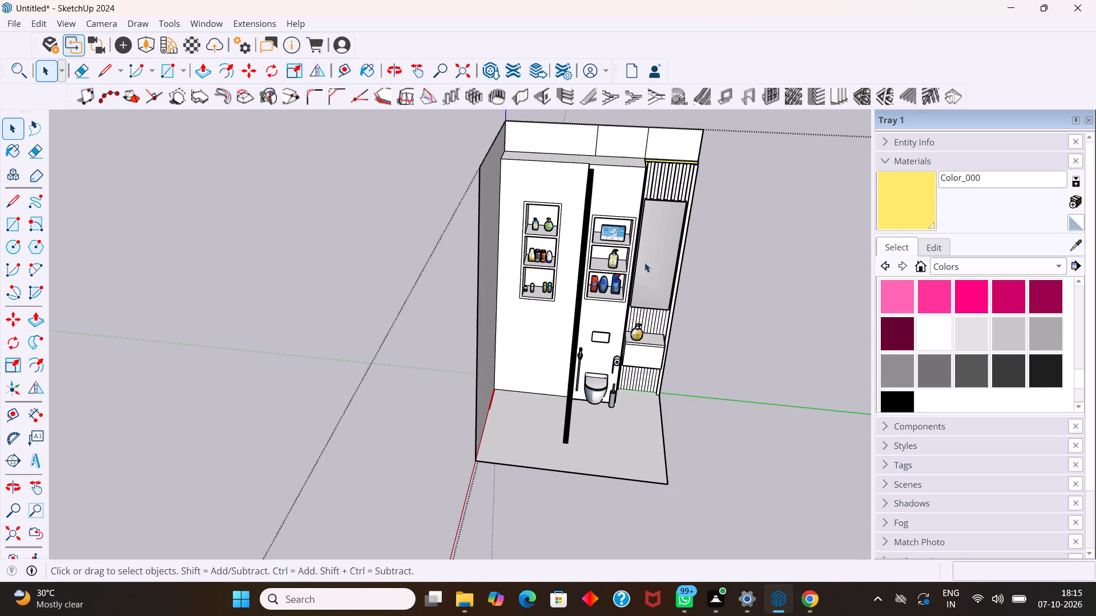